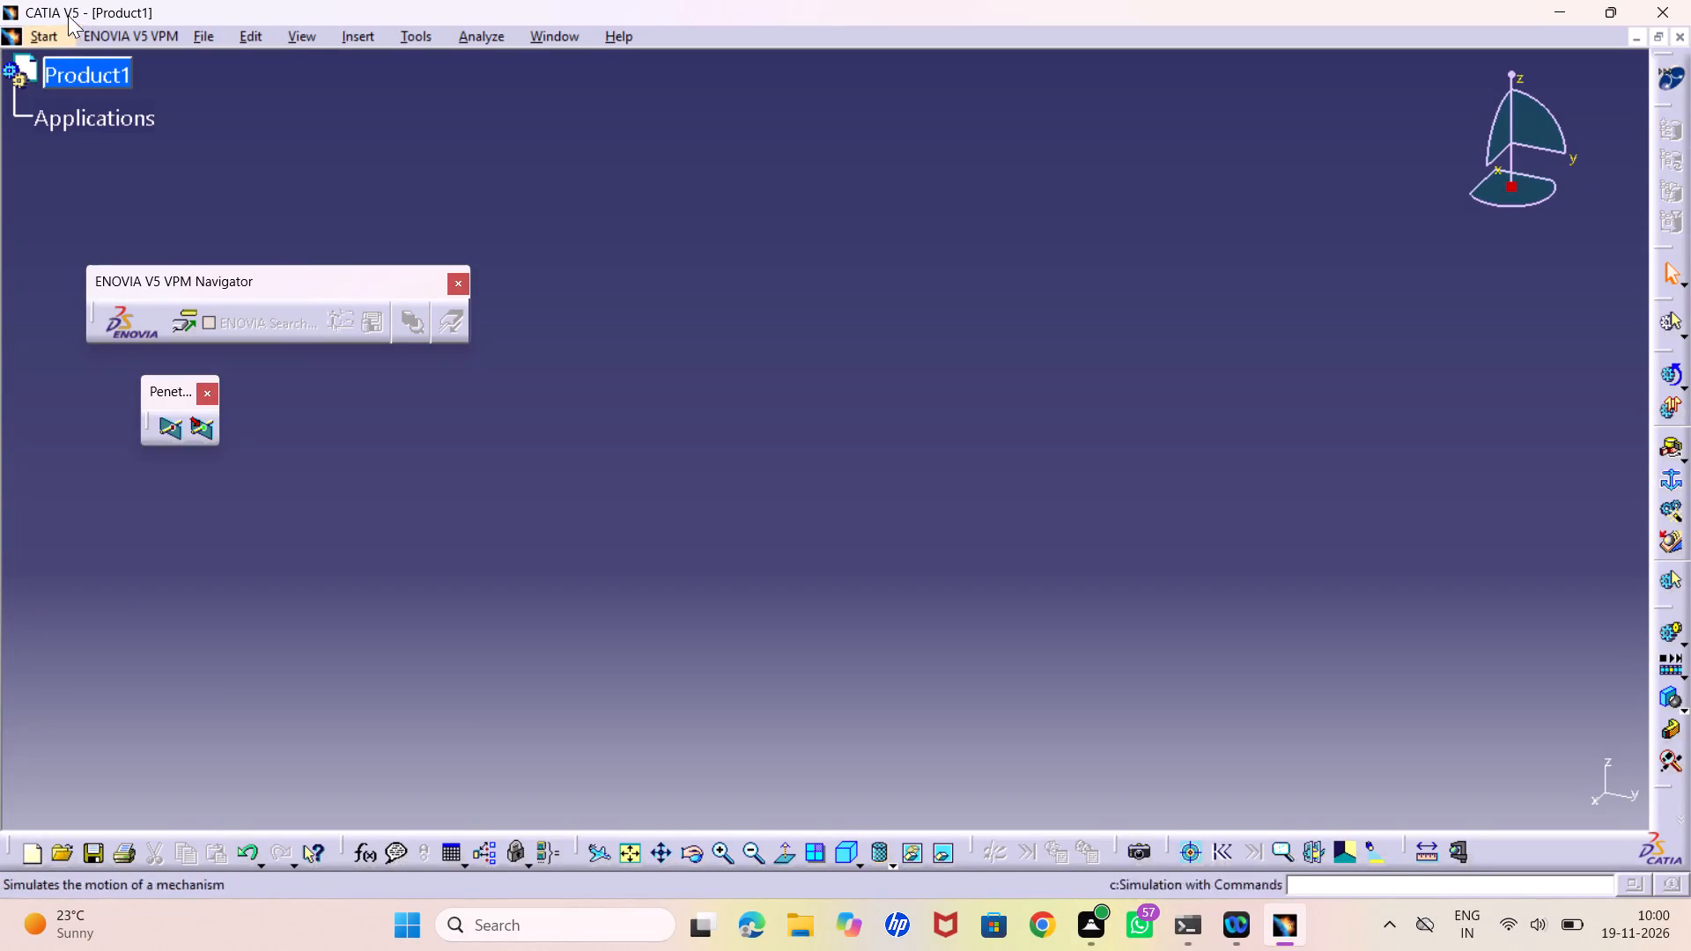
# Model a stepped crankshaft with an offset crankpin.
# Close the Product1 document.
pyautogui.click(48, 41)
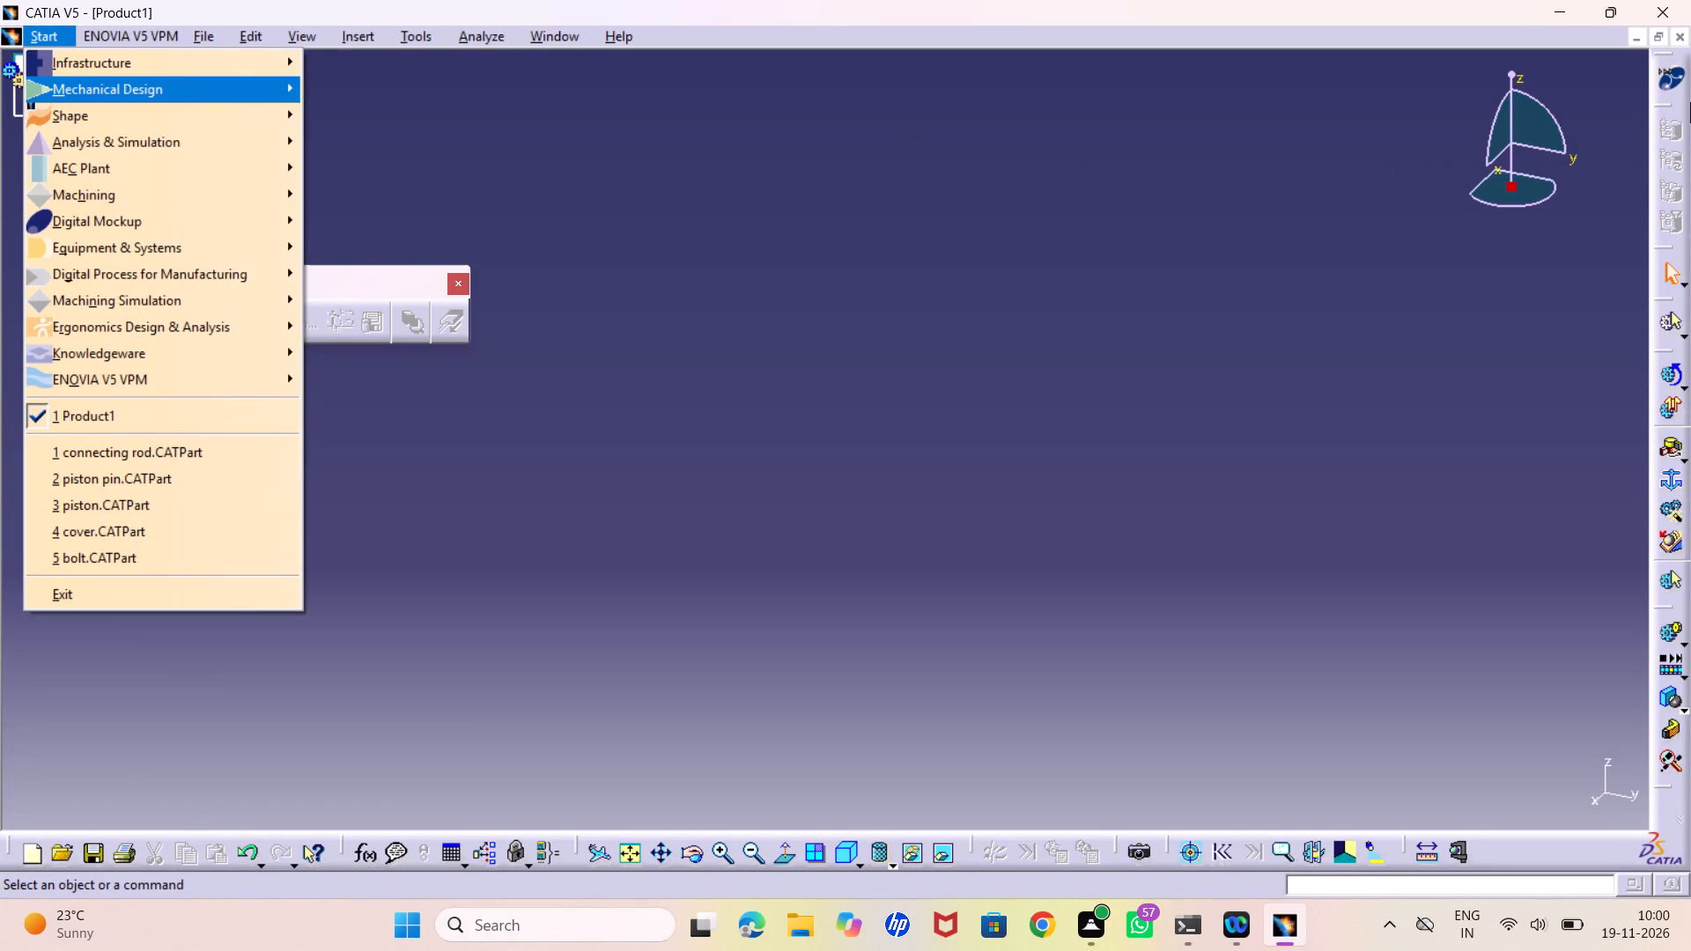
pyautogui.click(1680, 44)
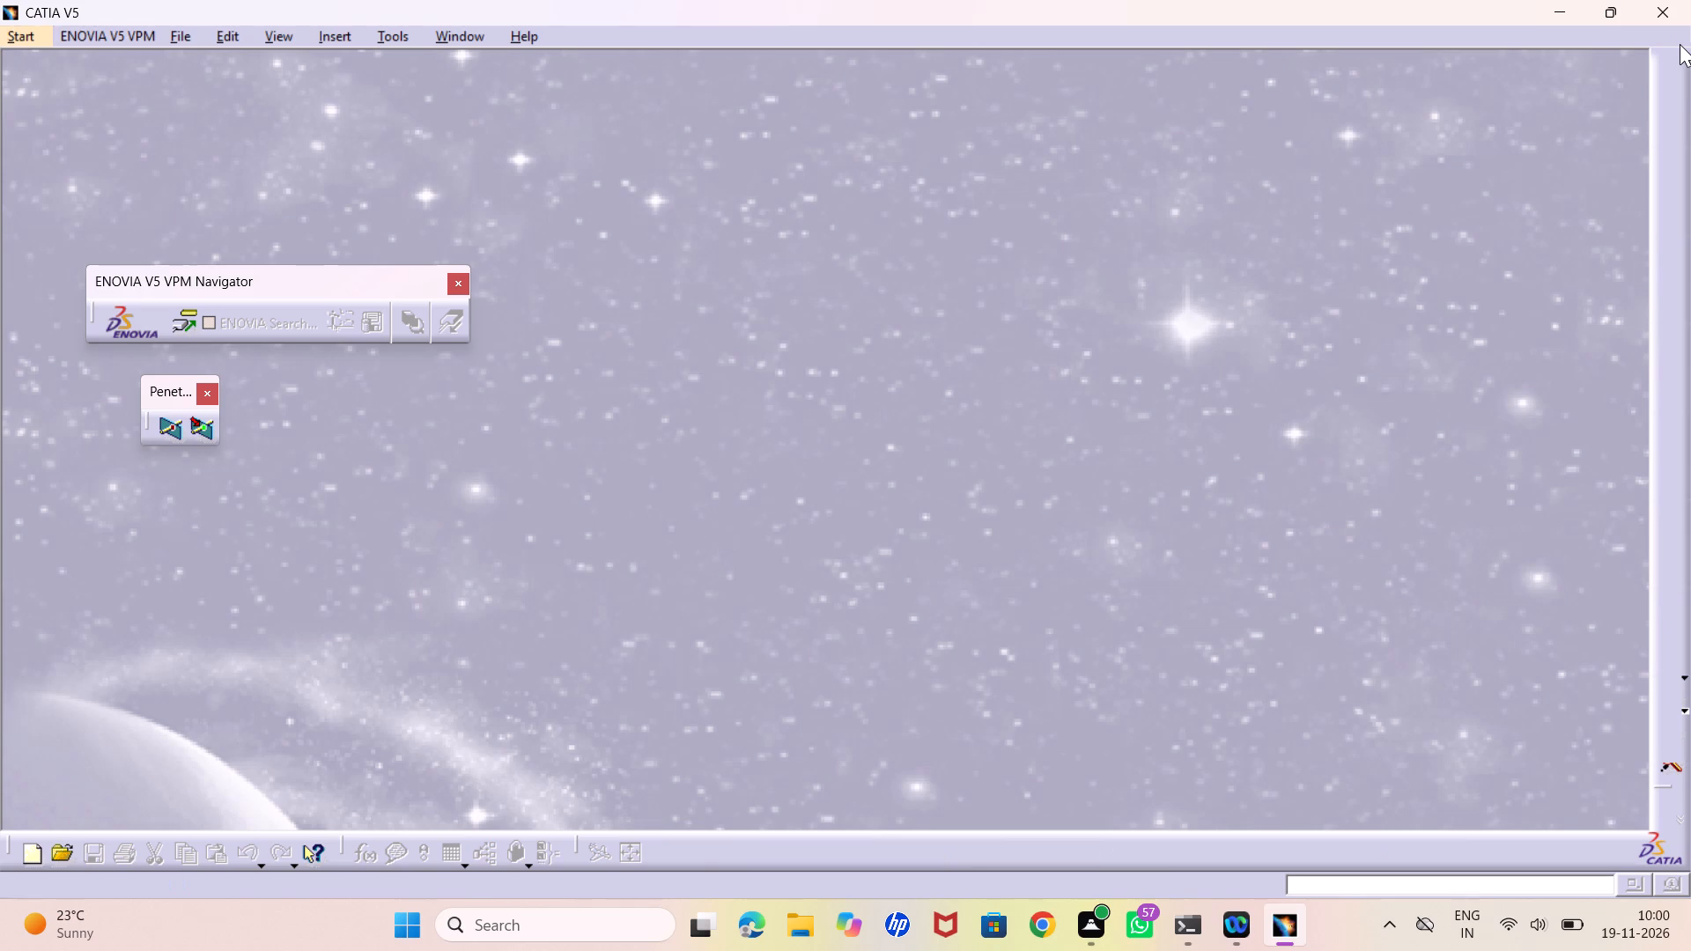
# Create a new Part Design part named Part1 with hybrid design enabled.
pyautogui.click(37, 33)
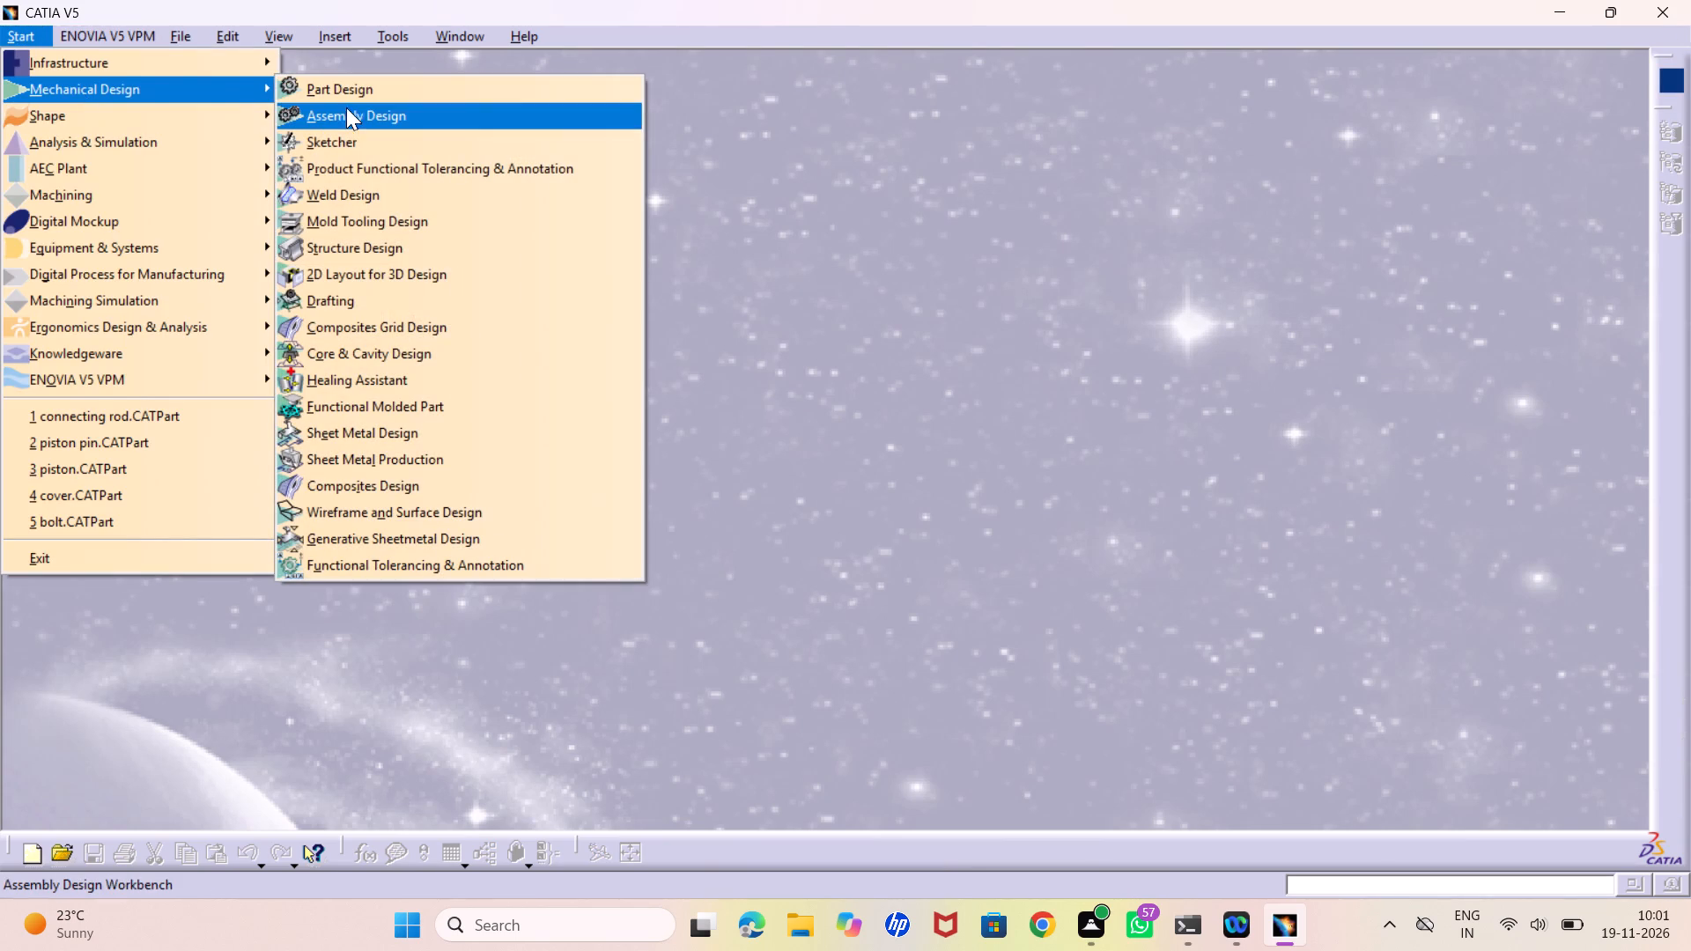
pyautogui.click(324, 82)
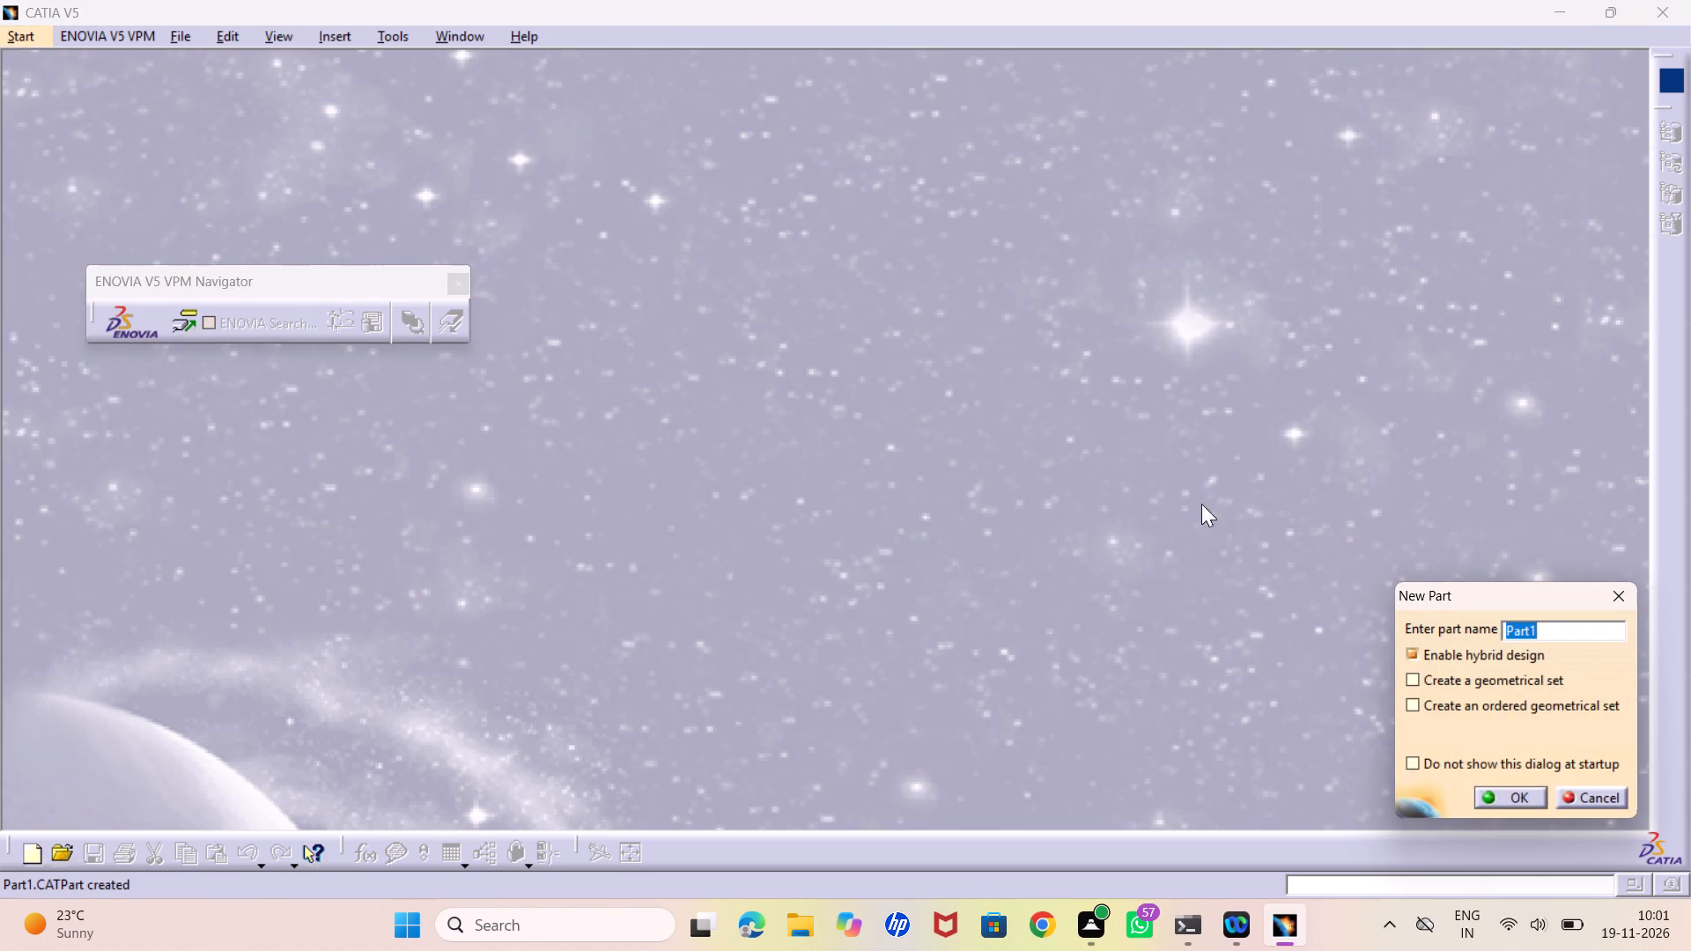
pyautogui.click(1500, 795)
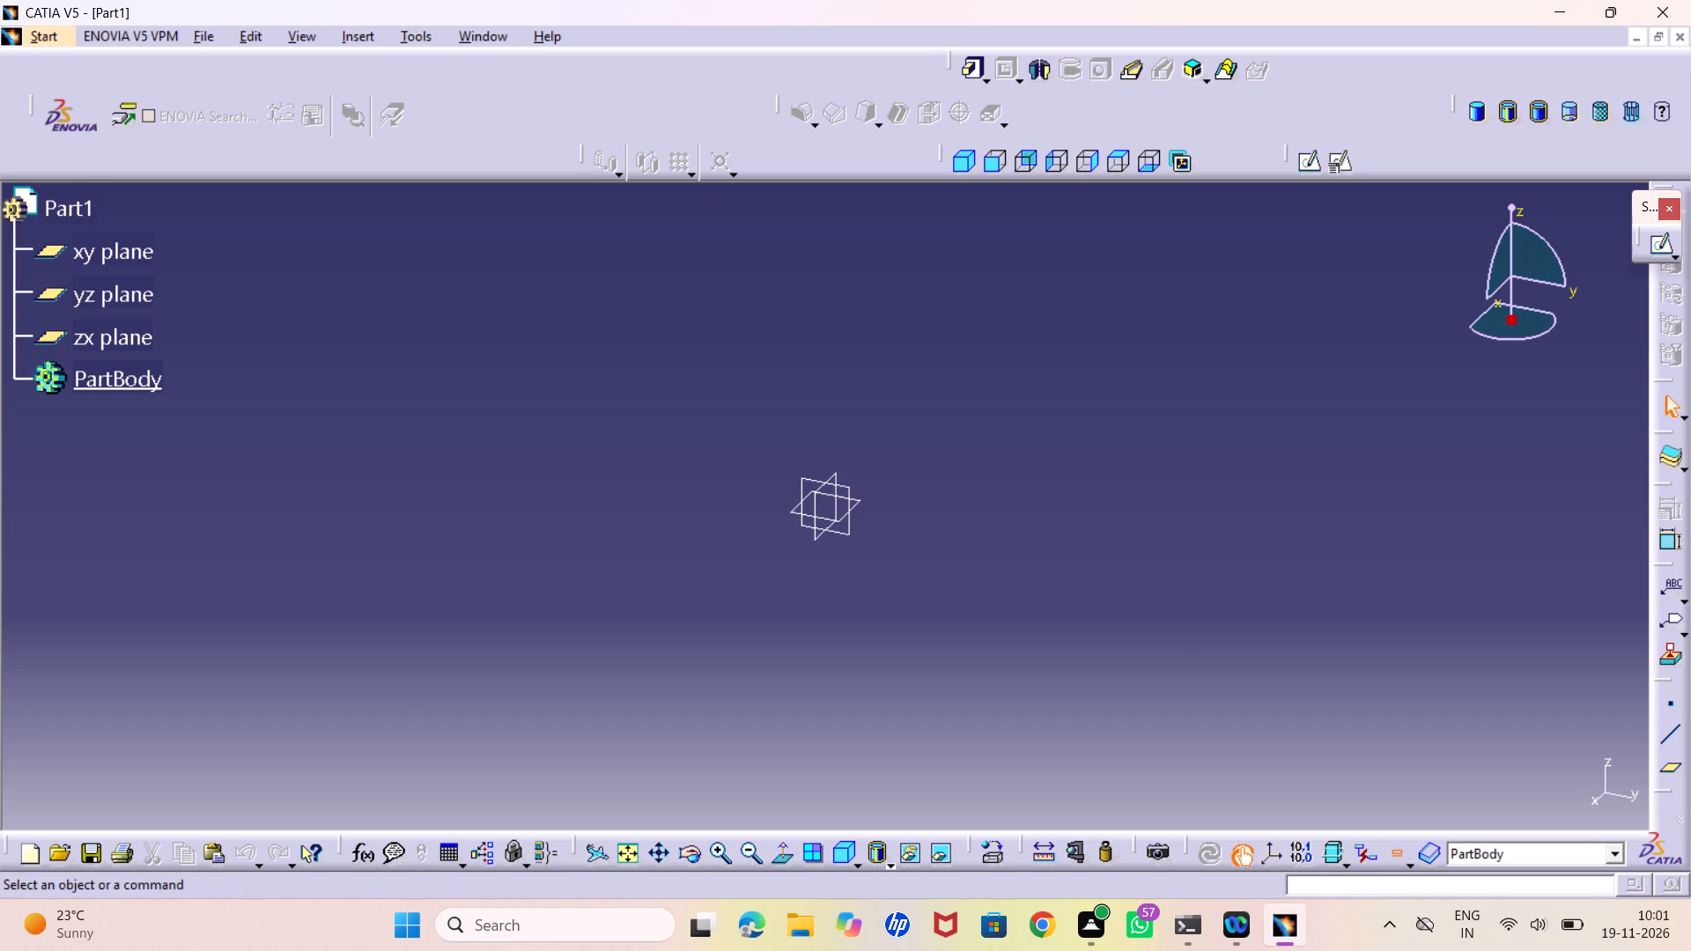
# Start a positioned sketch on the xy plane with its axes swapped and the V direction reversed.
pyautogui.click(859, 507)
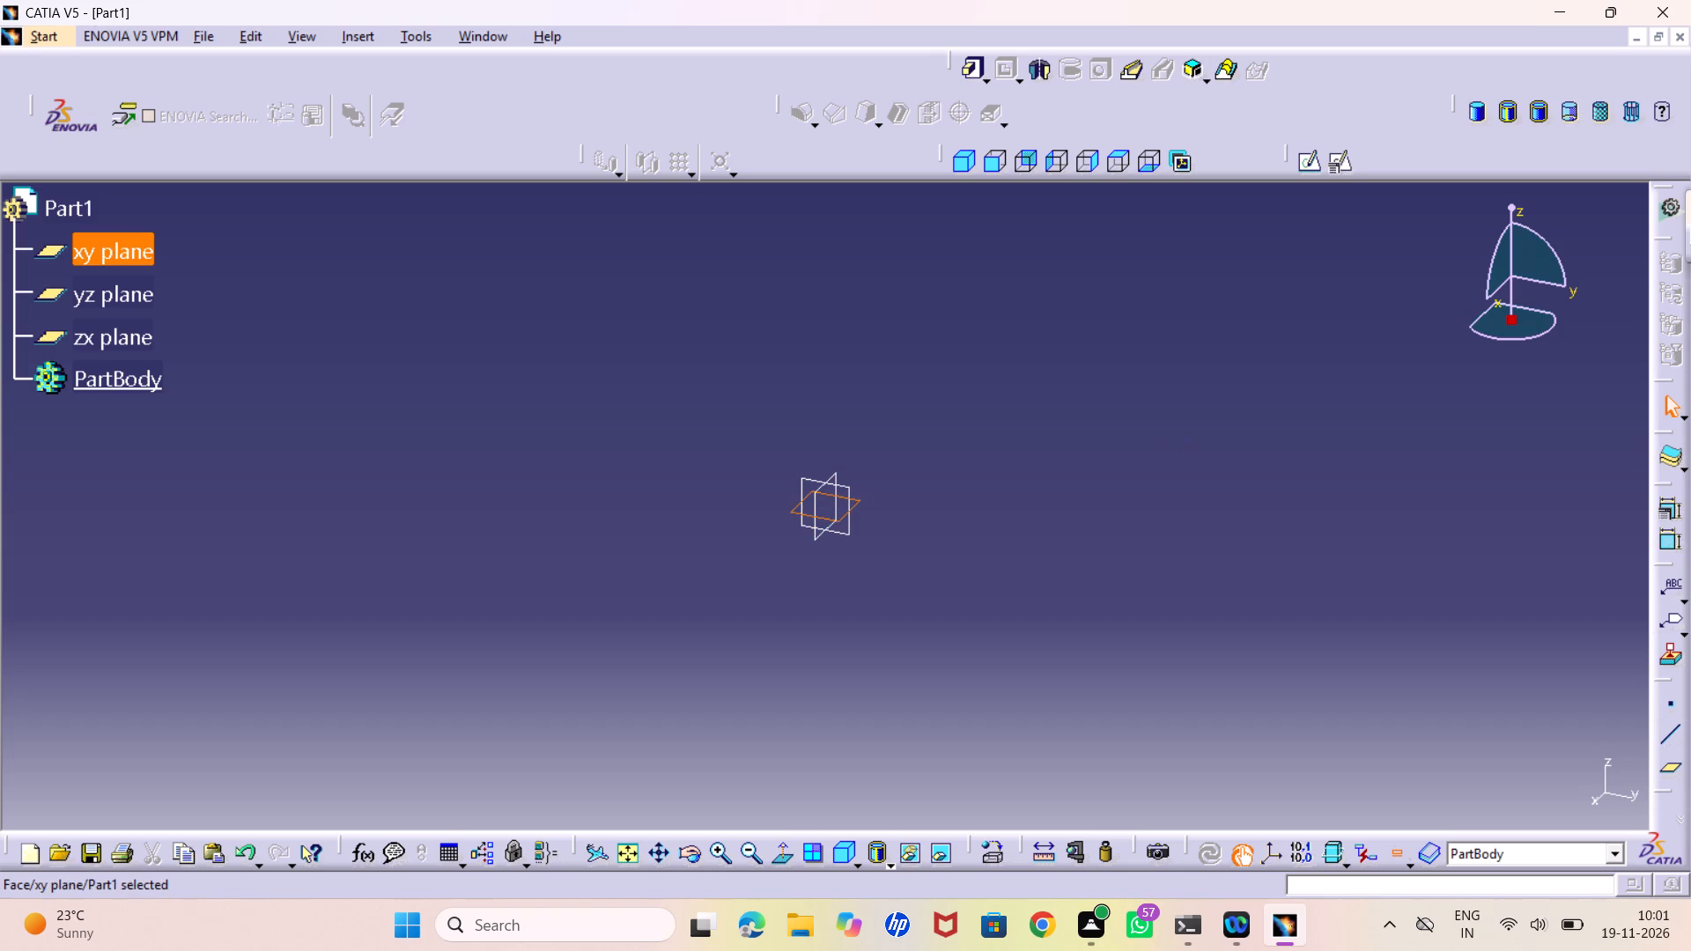
pyautogui.click(1345, 166)
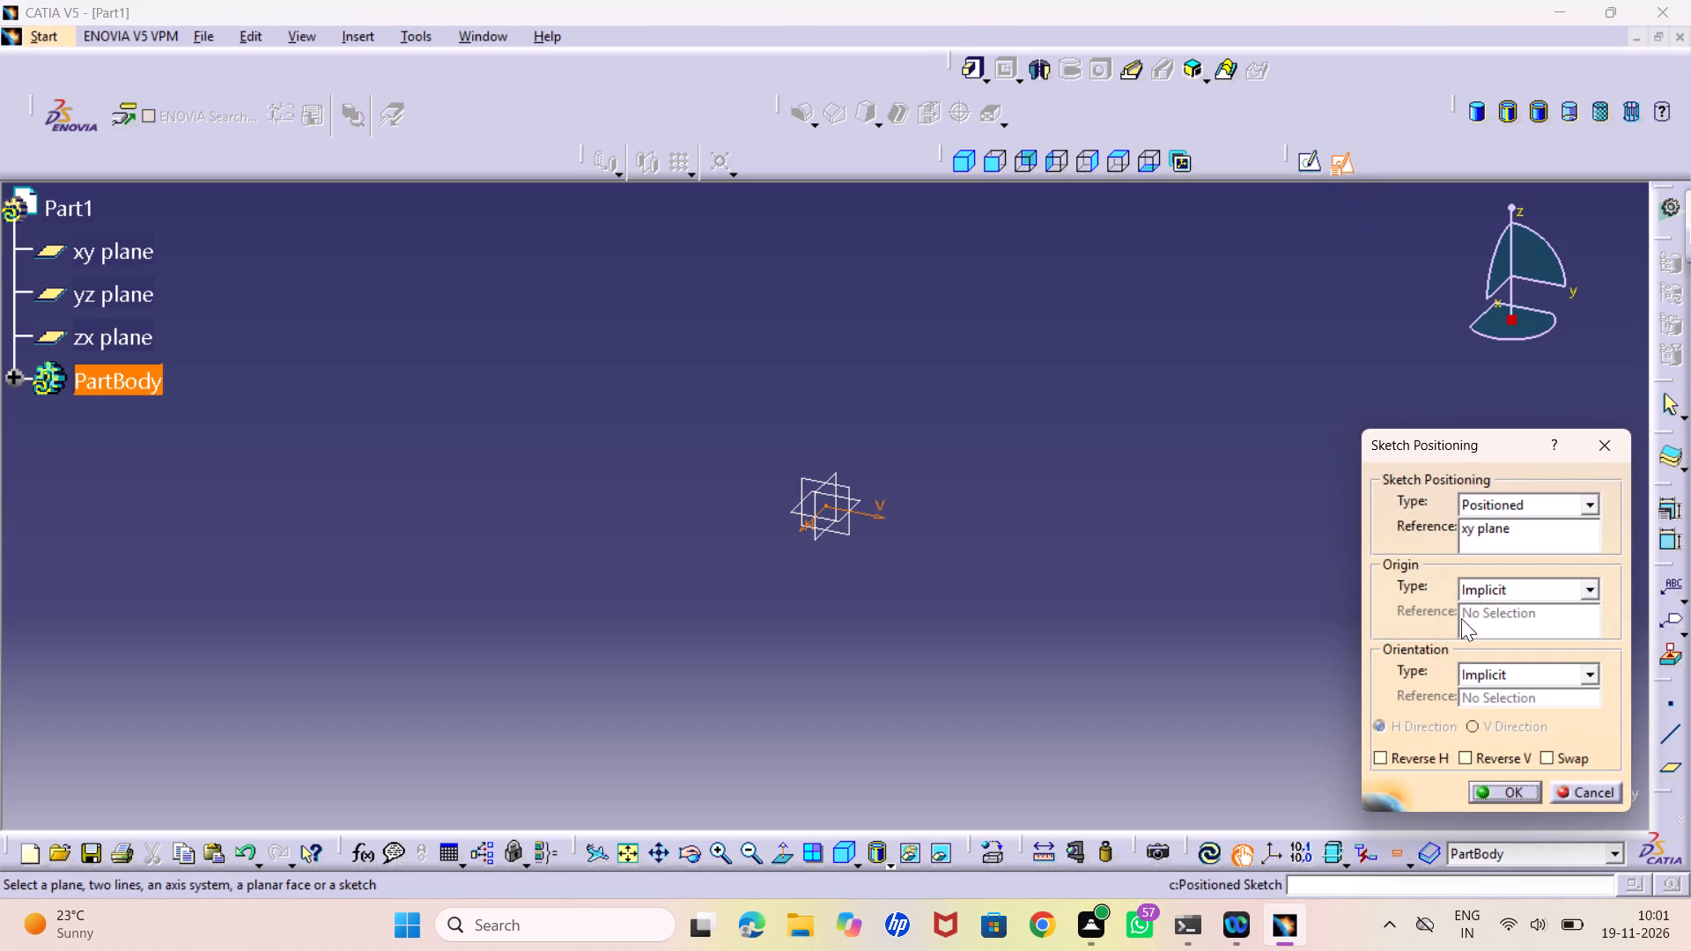
pyautogui.click(1558, 755)
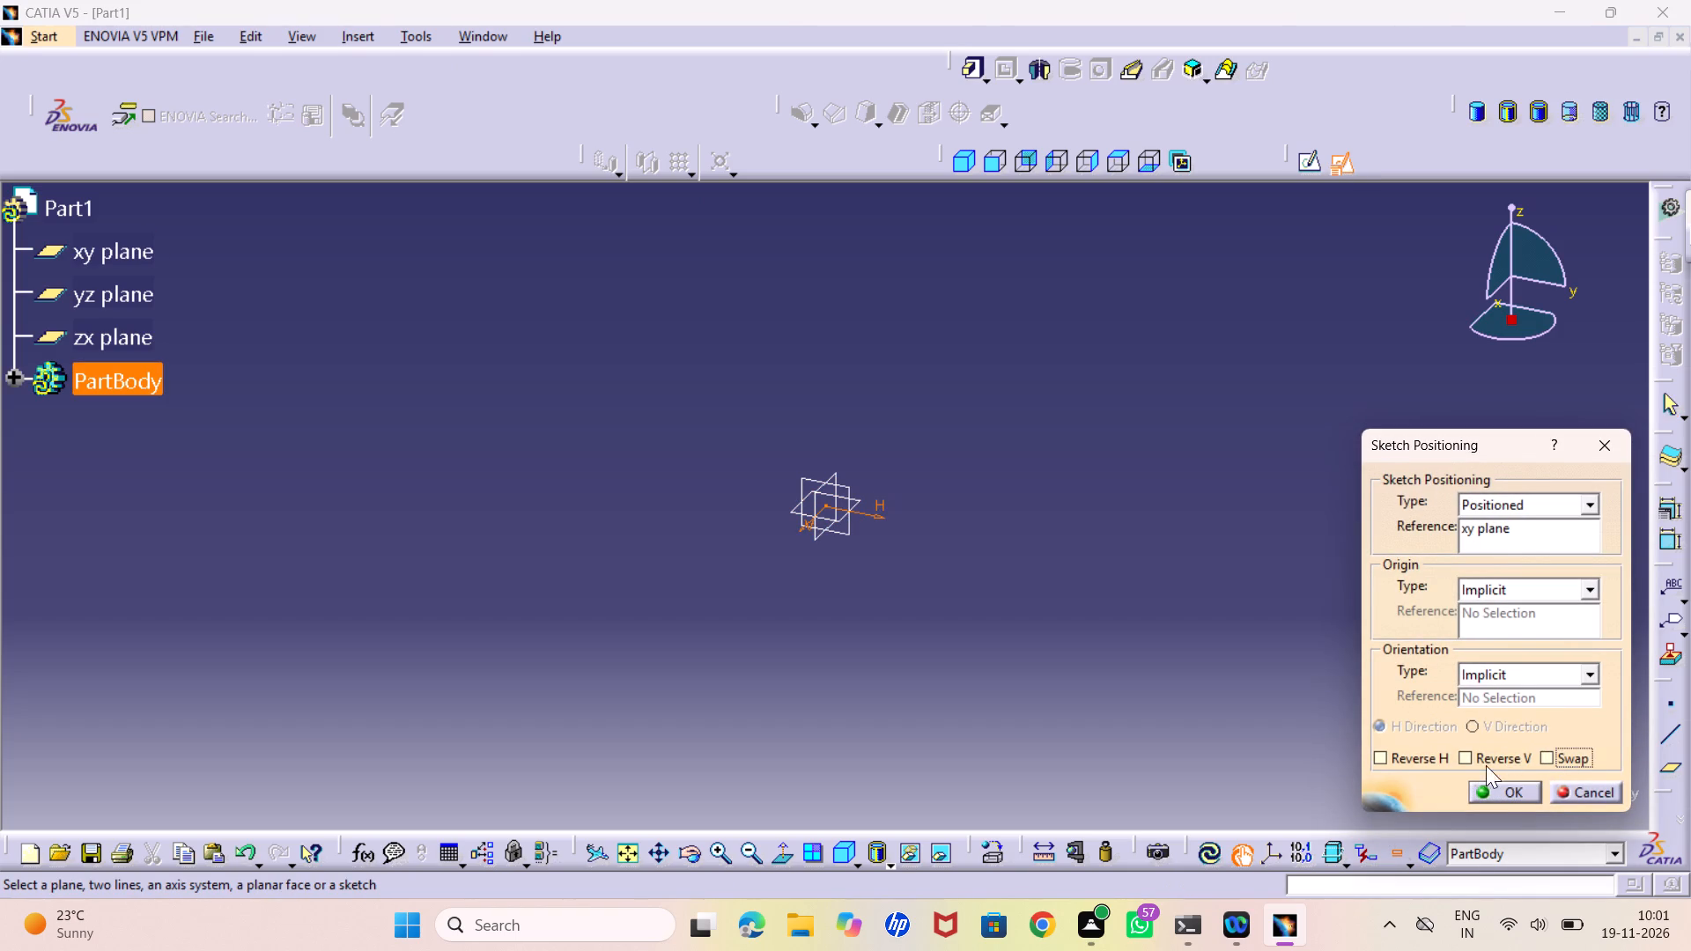
pyautogui.click(1472, 759)
pyautogui.click(1499, 796)
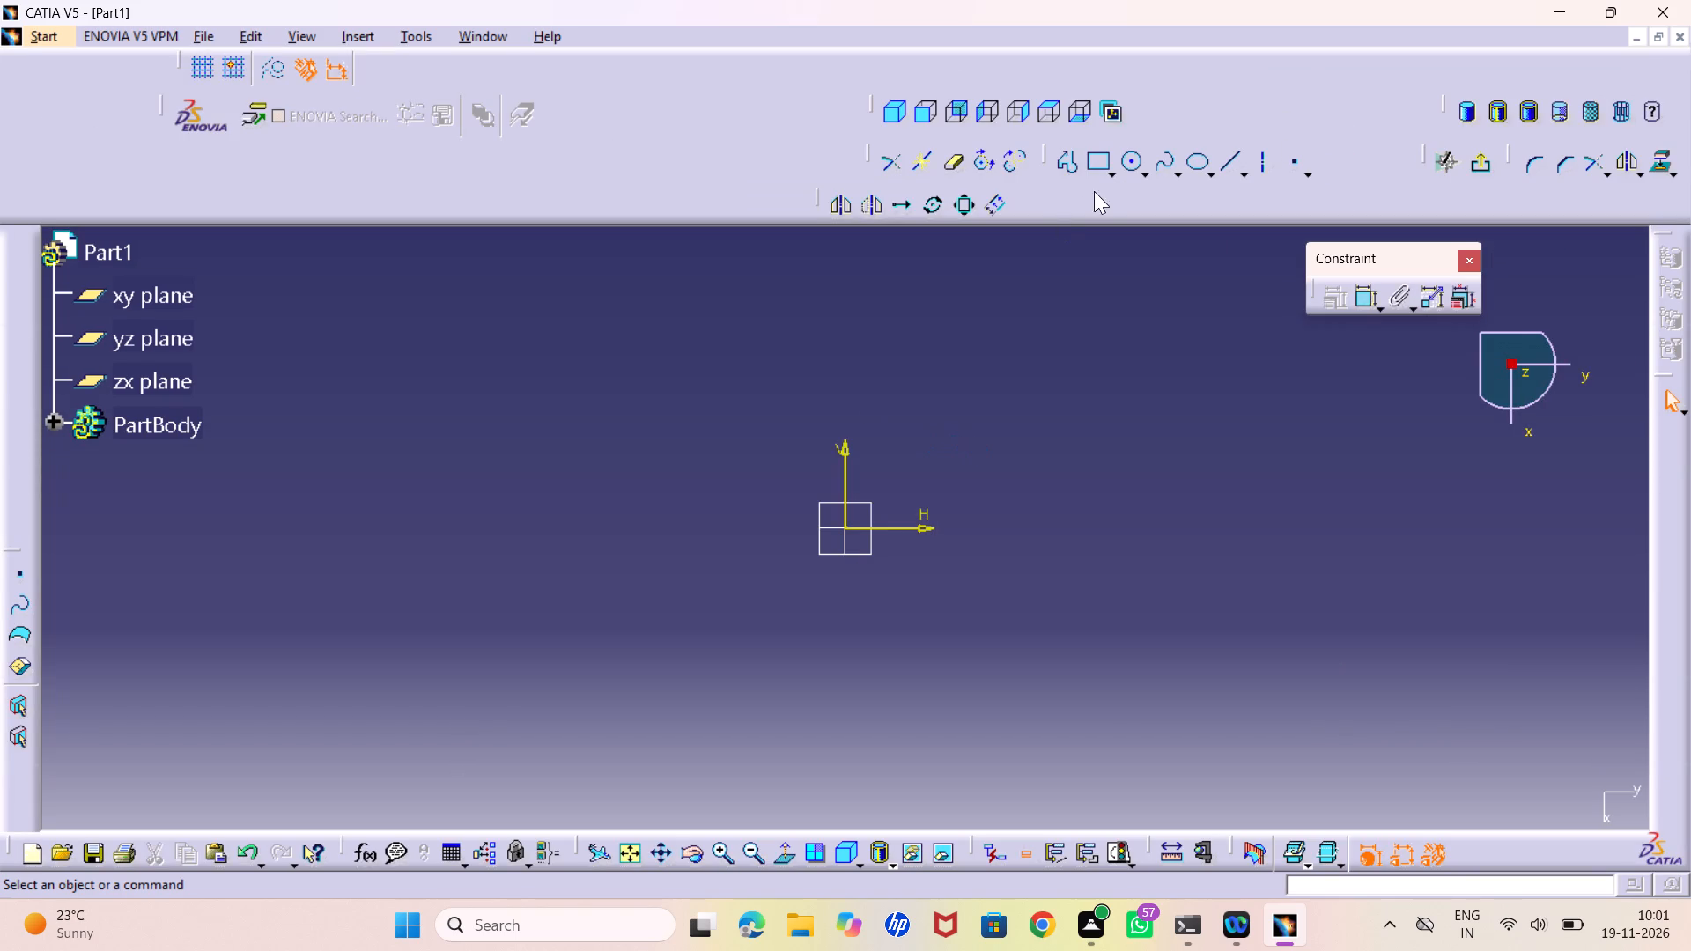
# Draw a profile with a line along the H axis from about H -19 mm, continuing into a downward three-point arc of about 39 mm radius.
pyautogui.doubleClick(1060, 166)
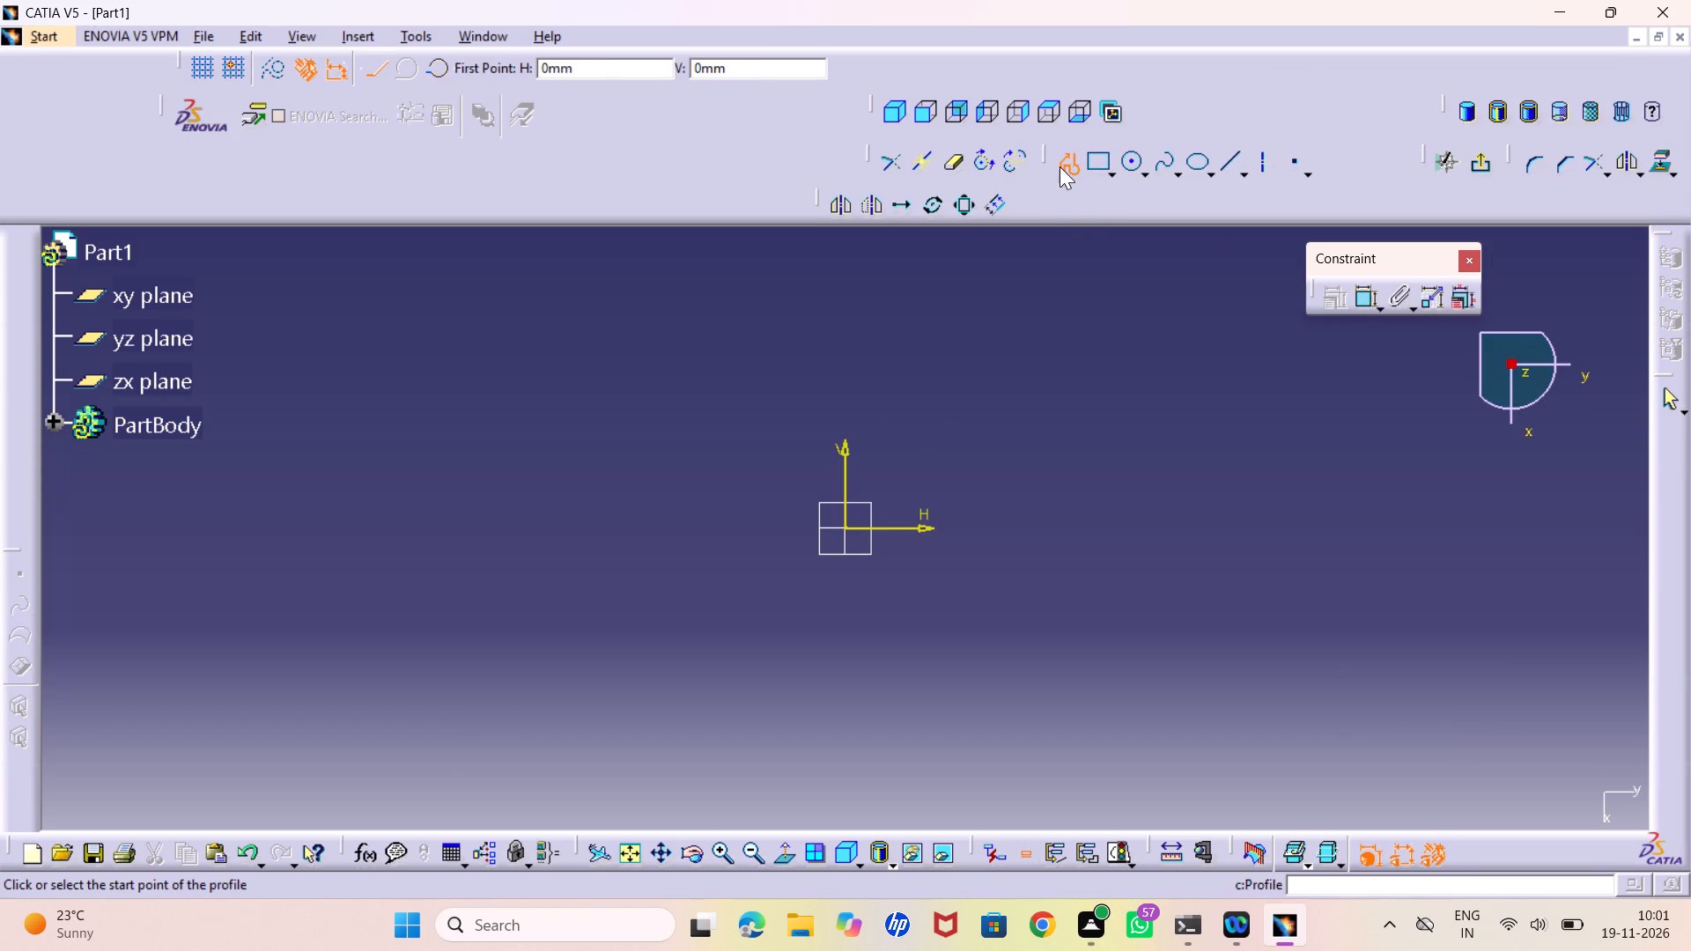
pyautogui.click(798, 527)
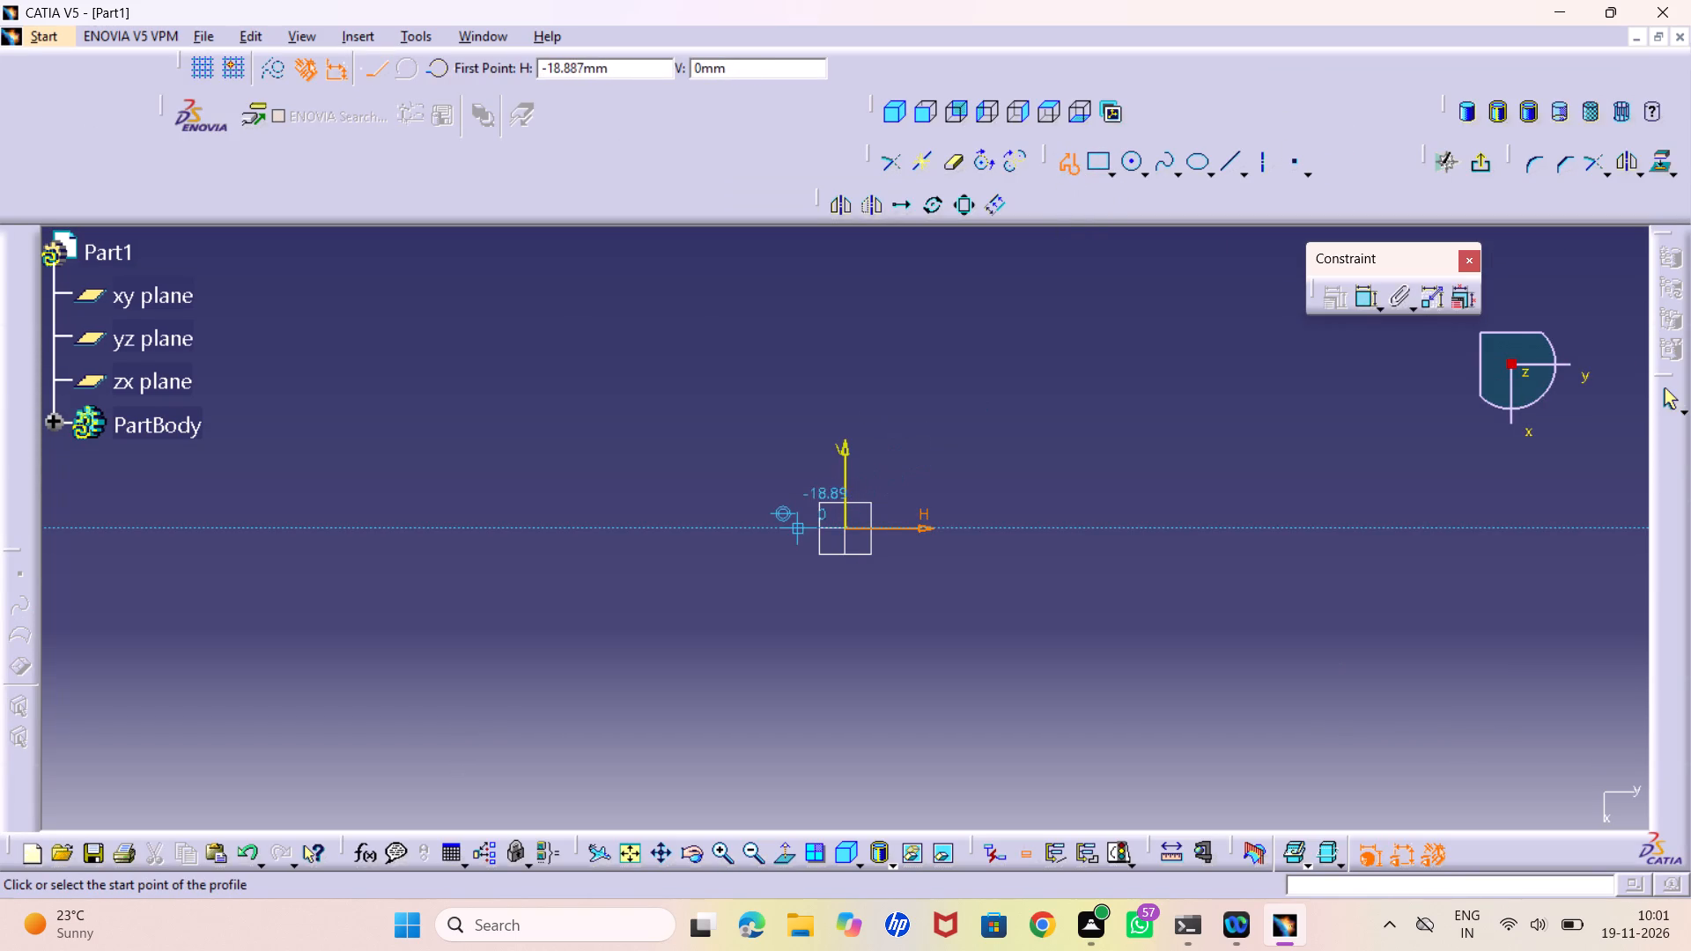
pyautogui.click(923, 527)
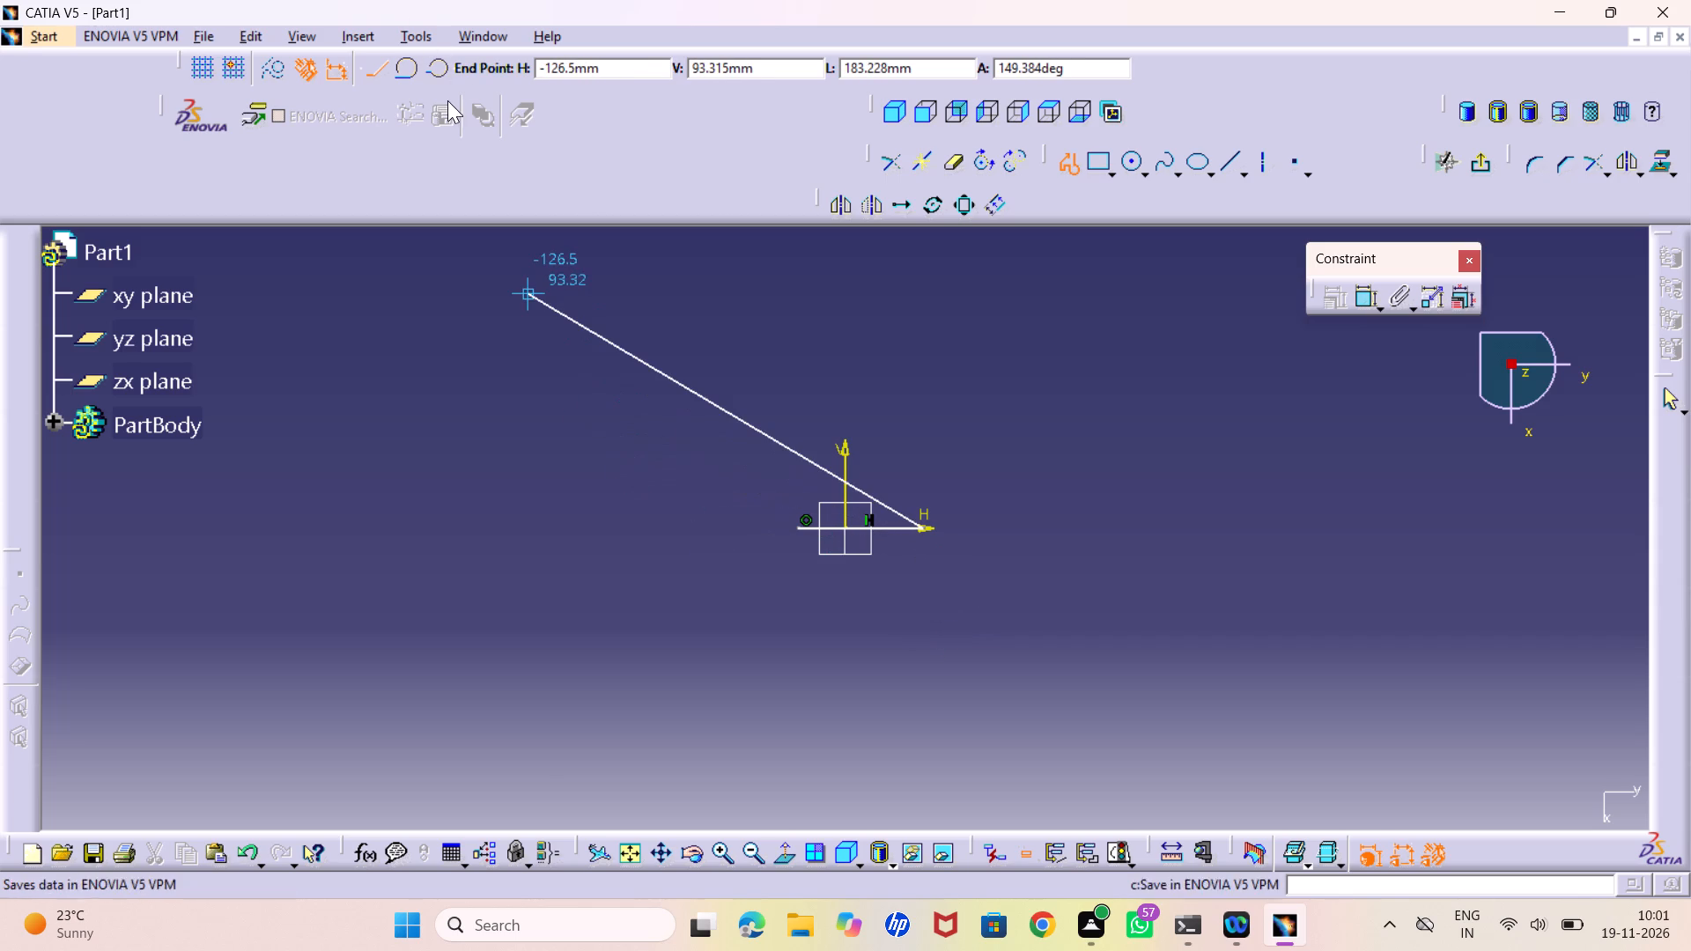
pyautogui.click(436, 70)
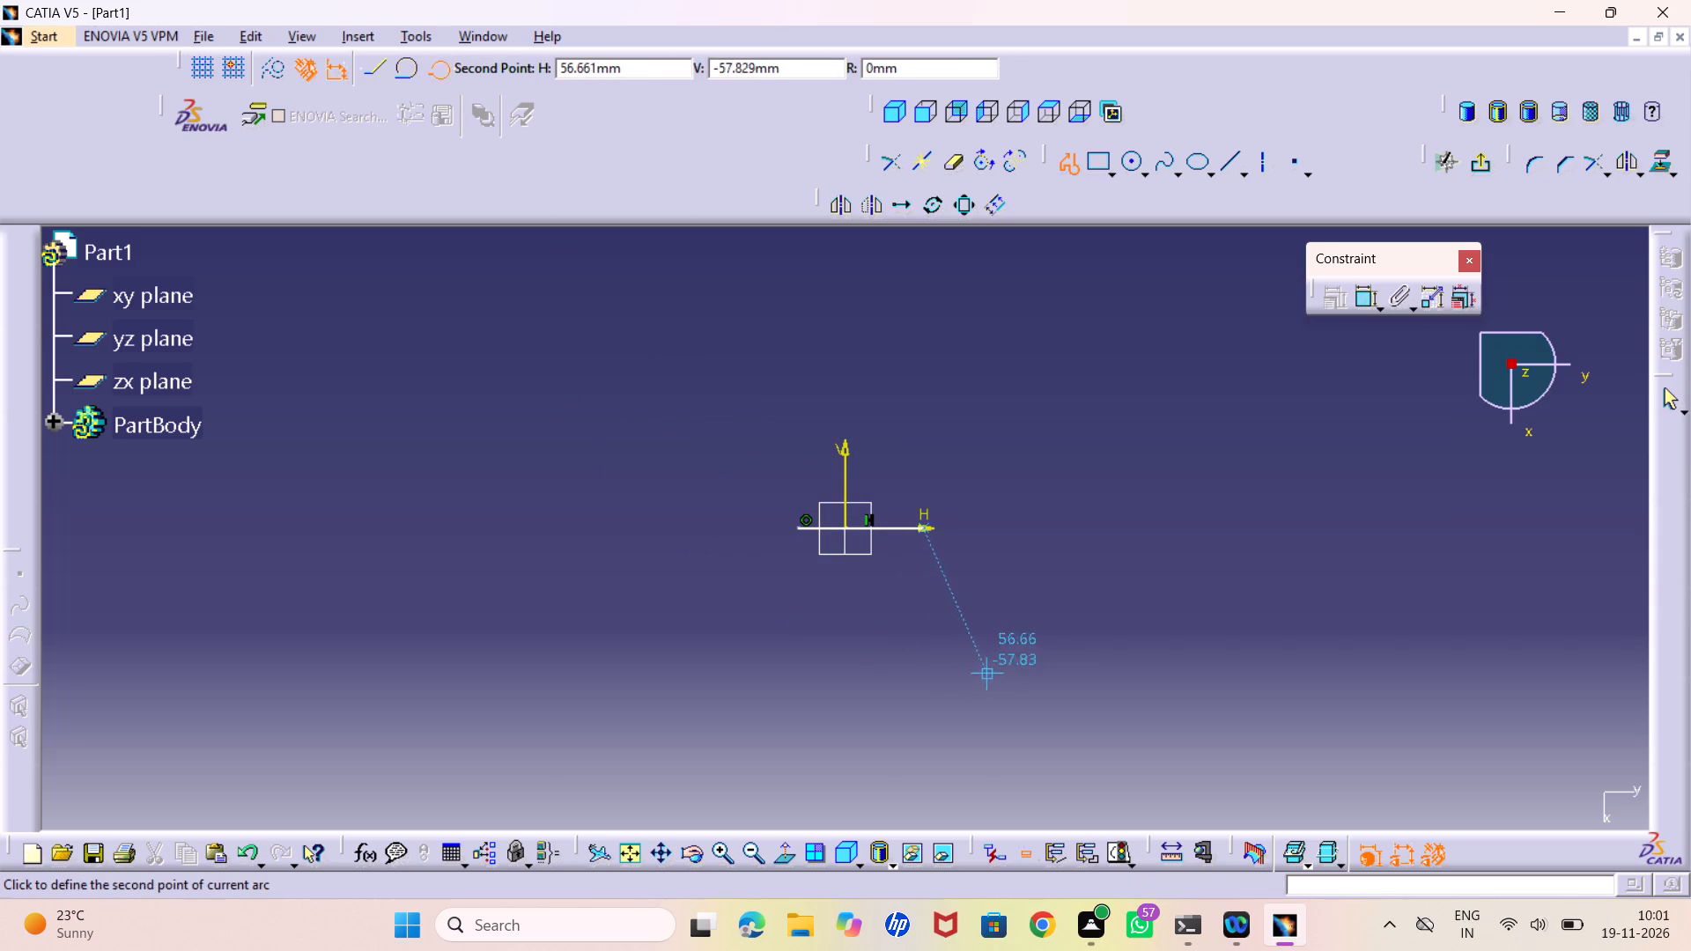
pyautogui.moveTo(978, 638); pyautogui.dragTo(945, 527, button='middle')
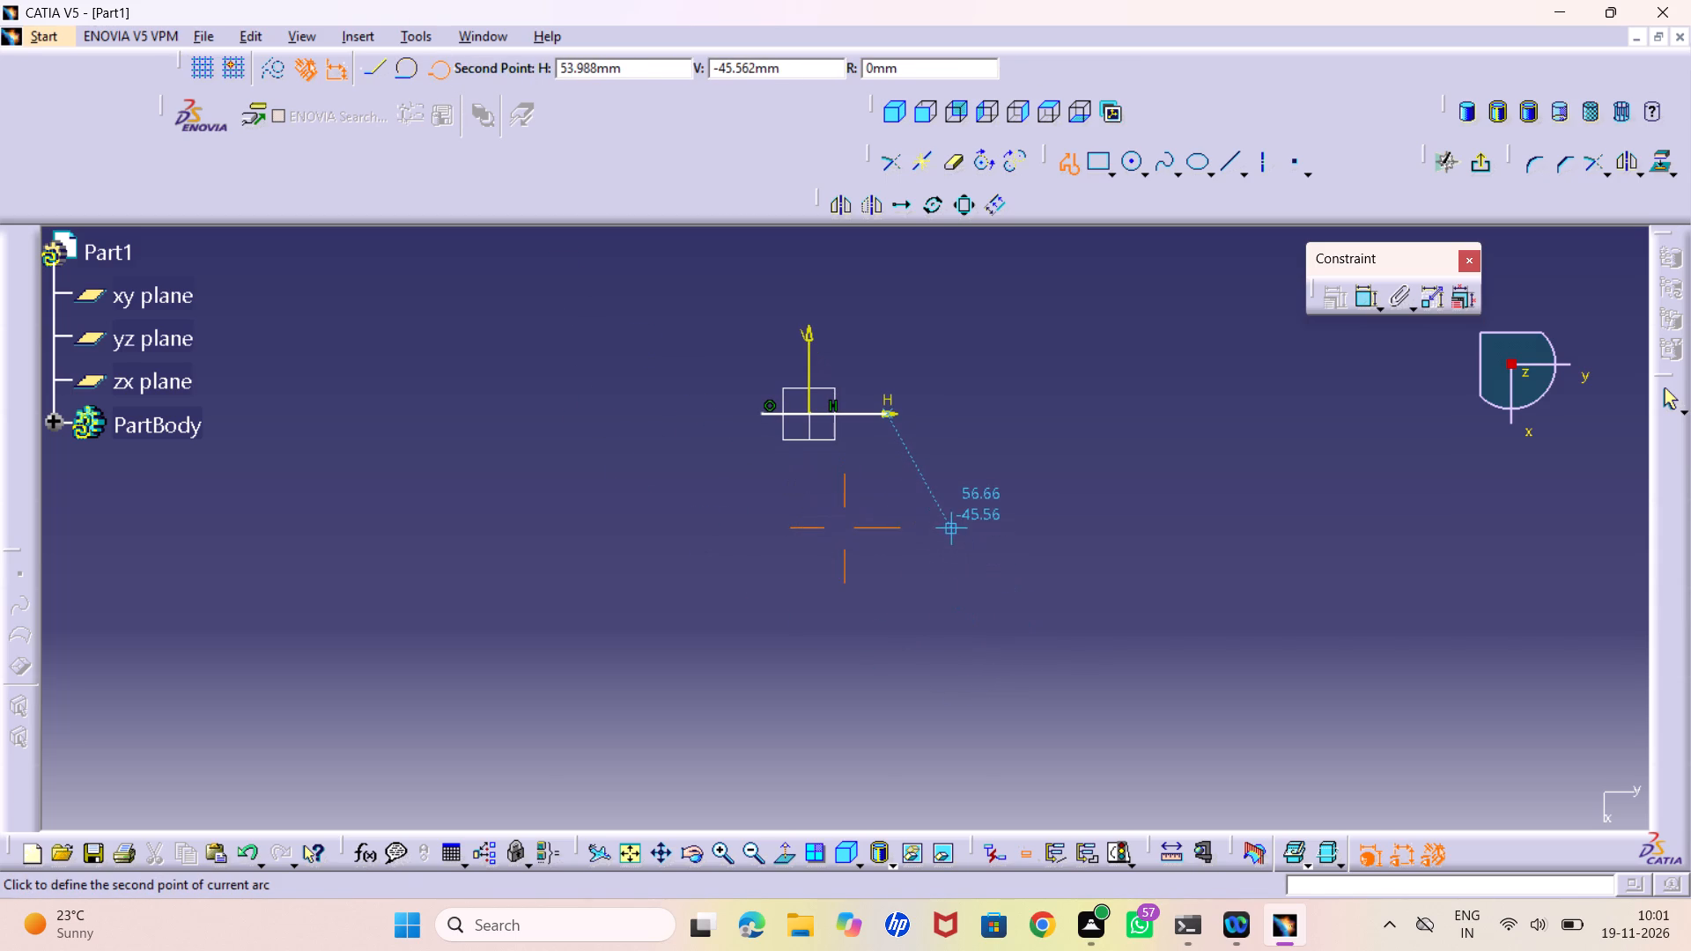
pyautogui.click(951, 522)
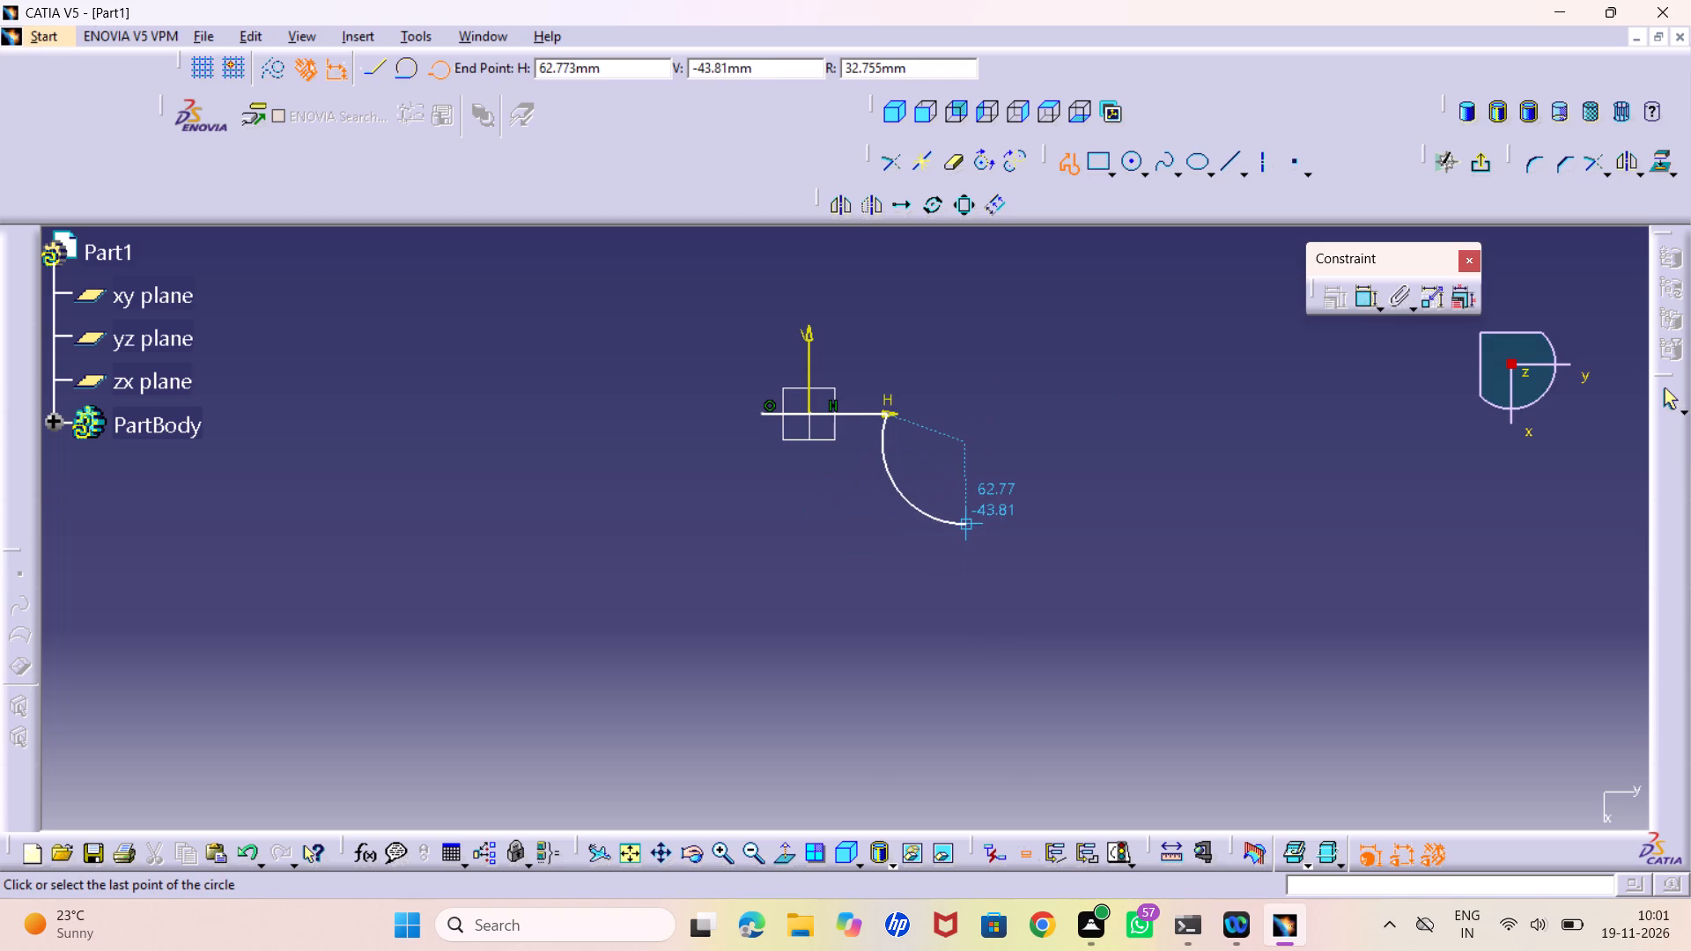
pyautogui.click(962, 526)
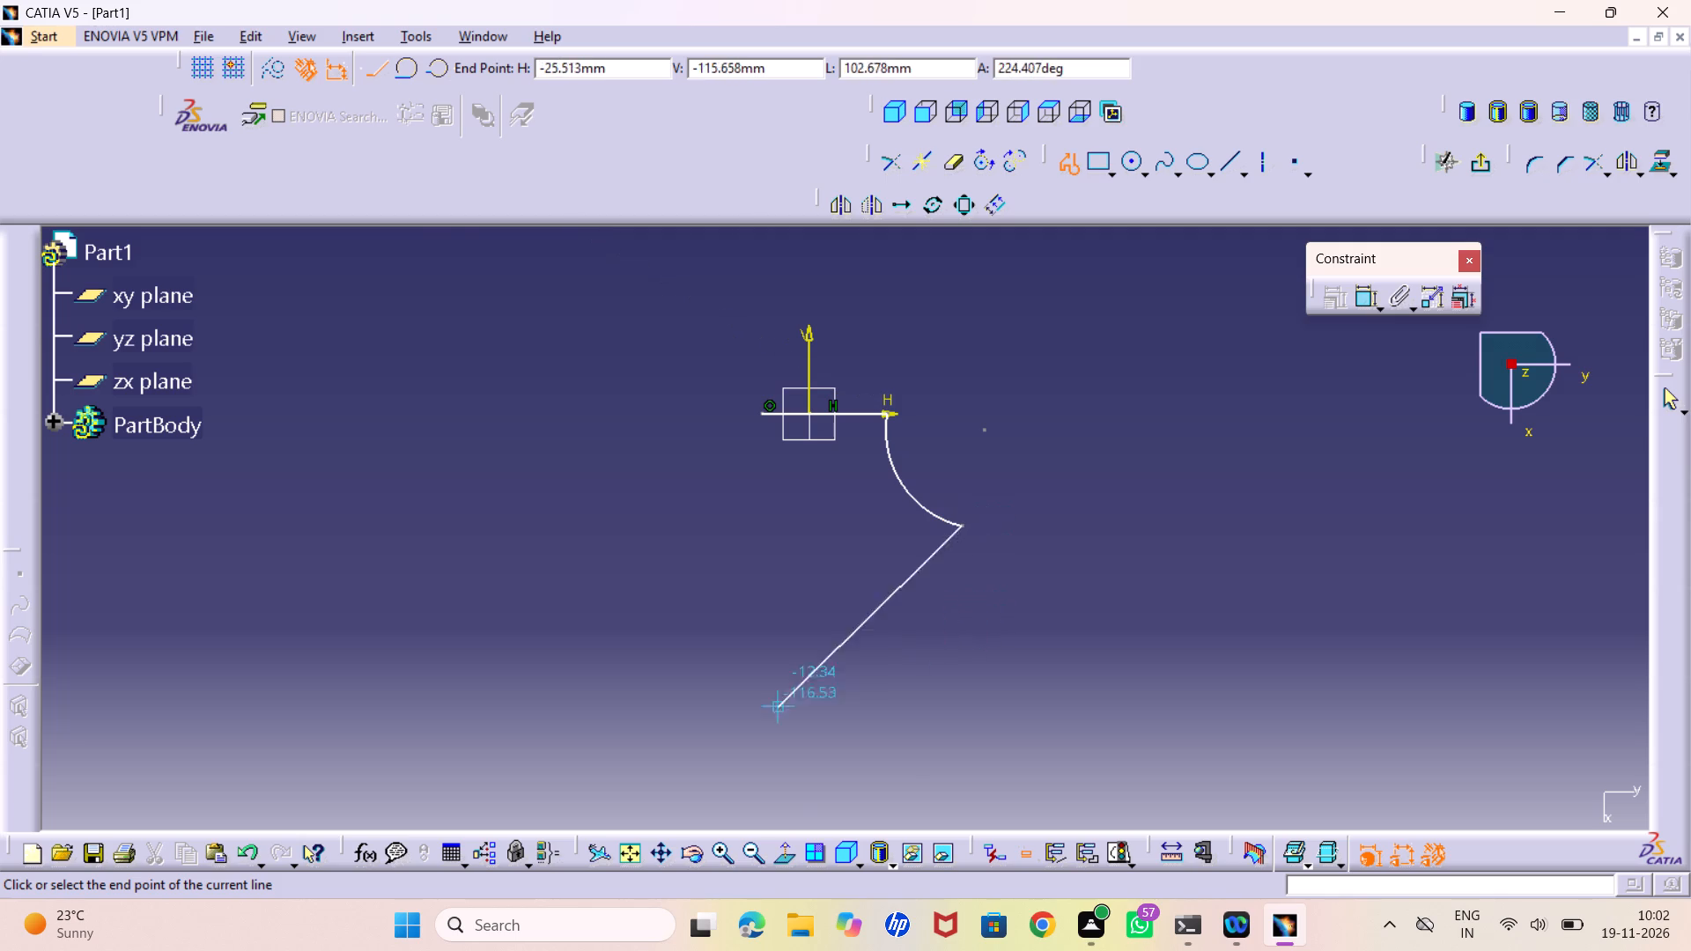
# Extend the profile from the first arc's lower end with a wide three-point arc of about 59 mm radius bulging downward, and finish the profile.
pyautogui.click(396, 76)
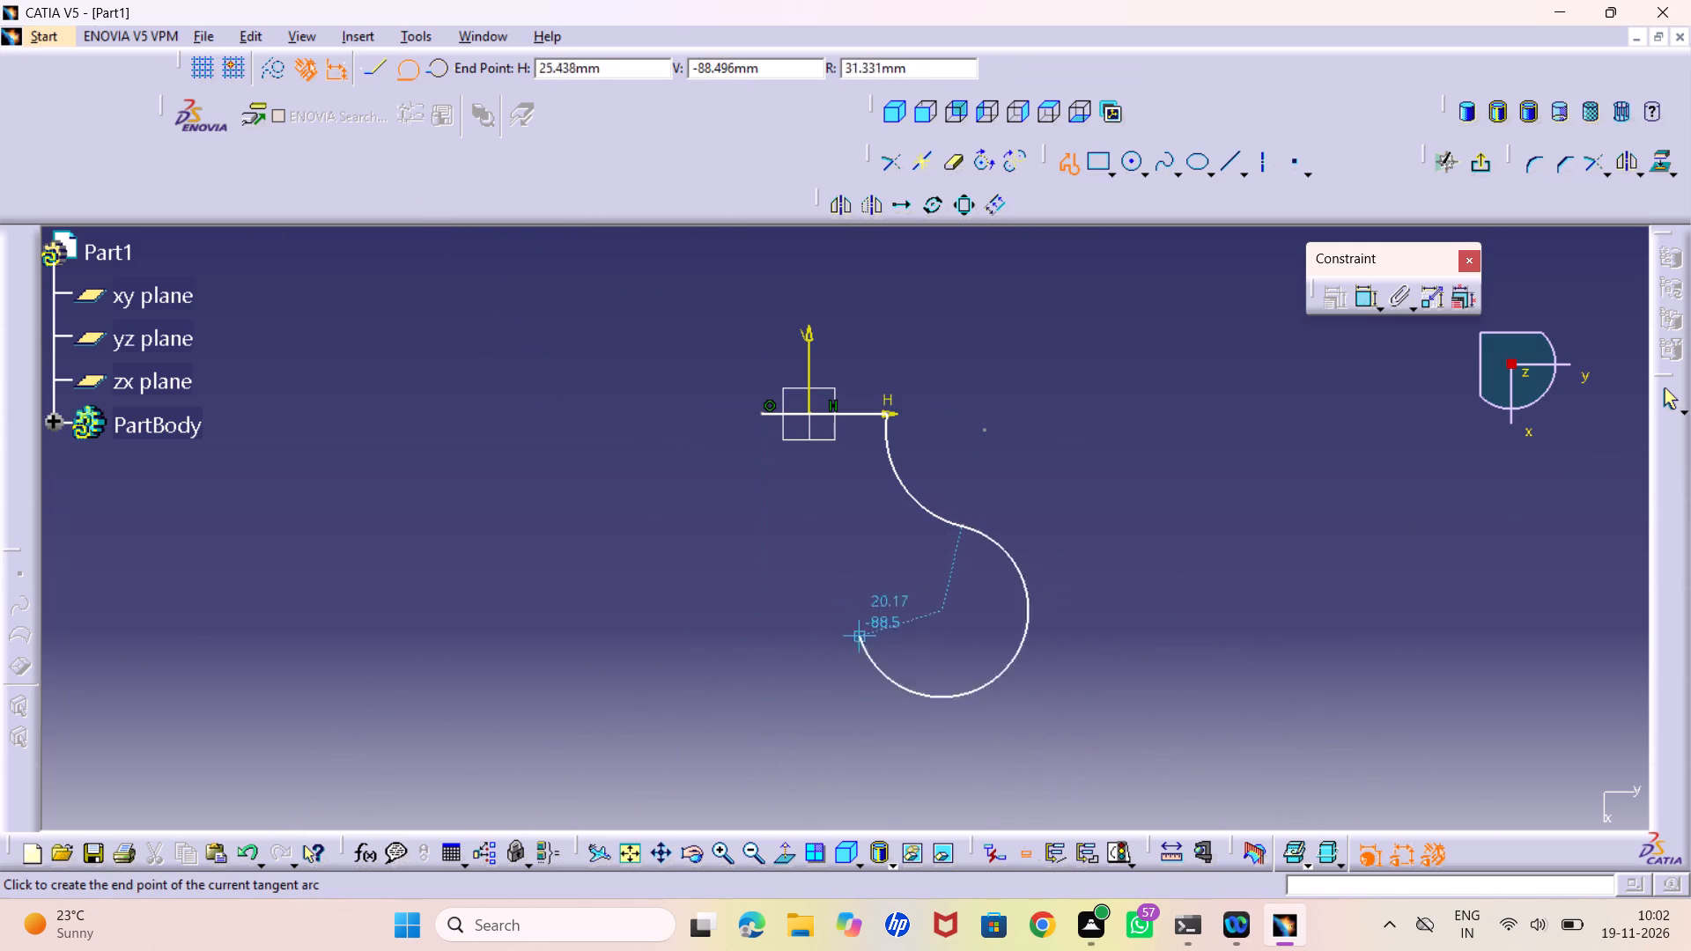
pyautogui.click(438, 63)
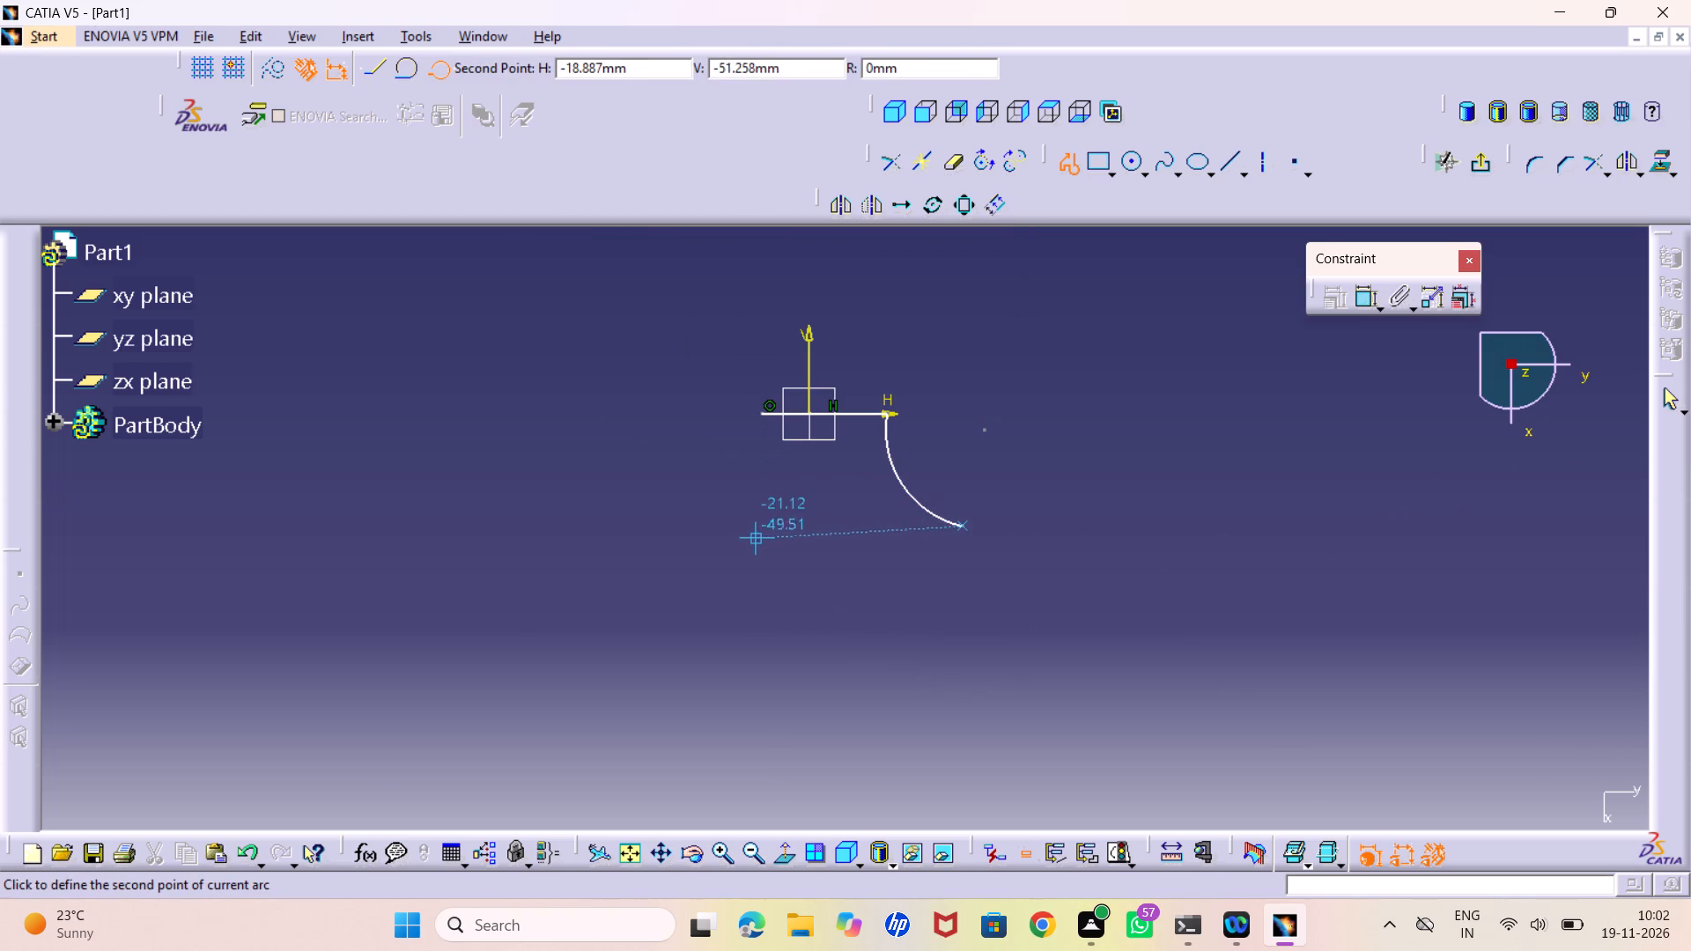
pyautogui.click(771, 564)
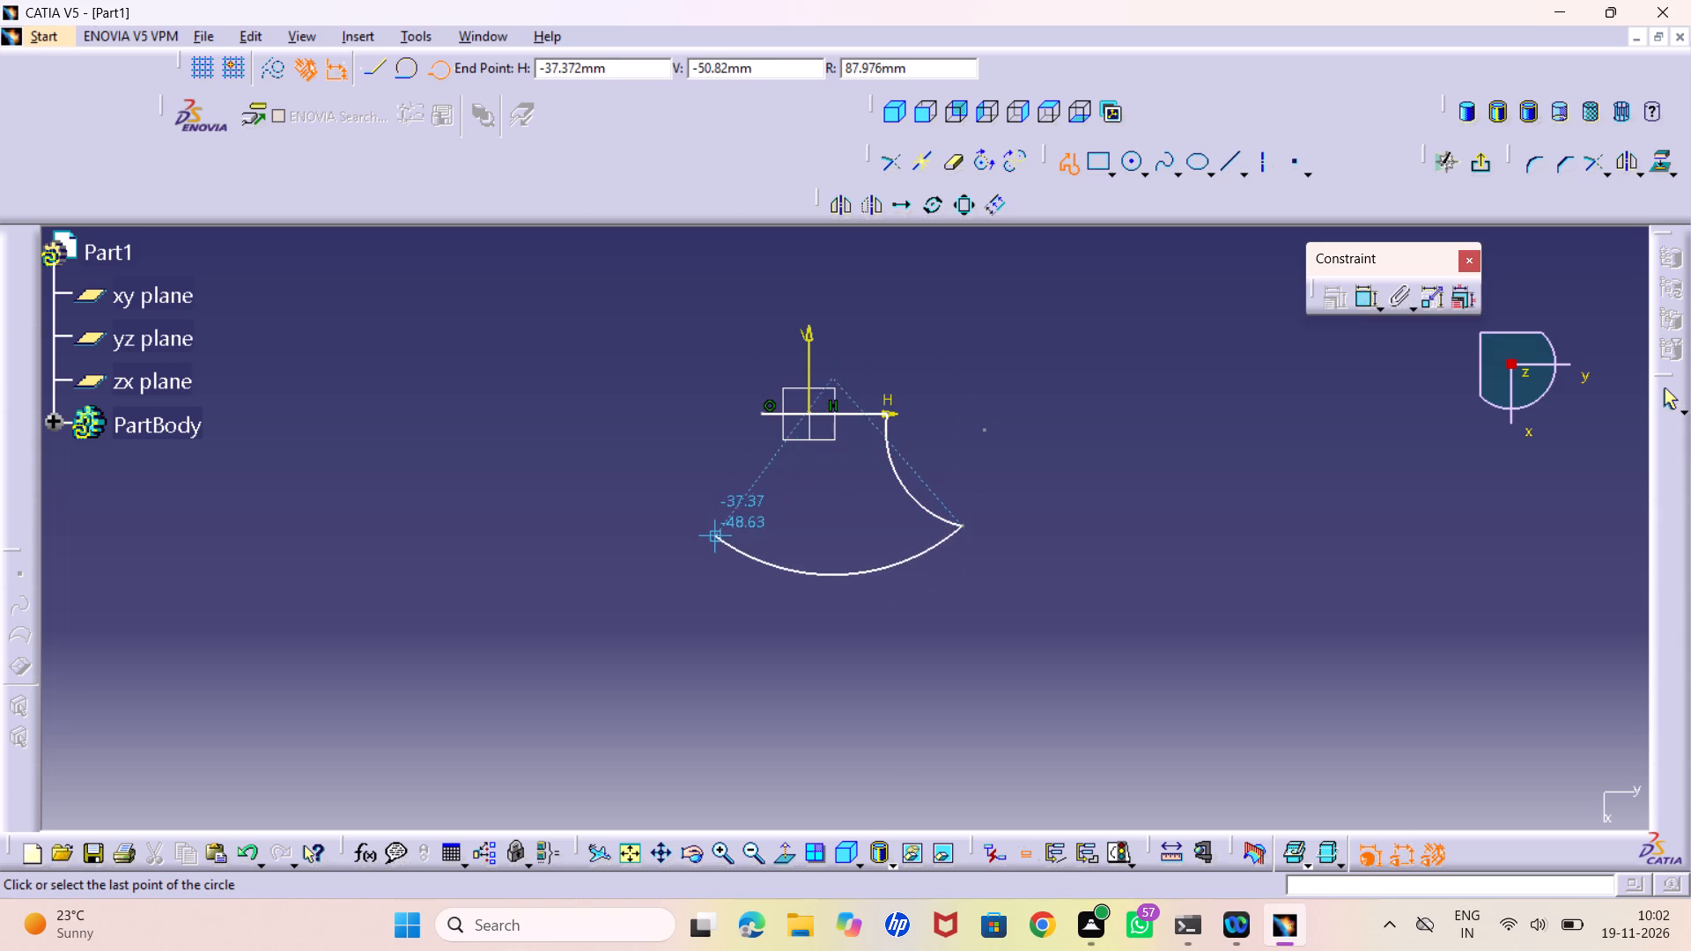
pyautogui.click(720, 515)
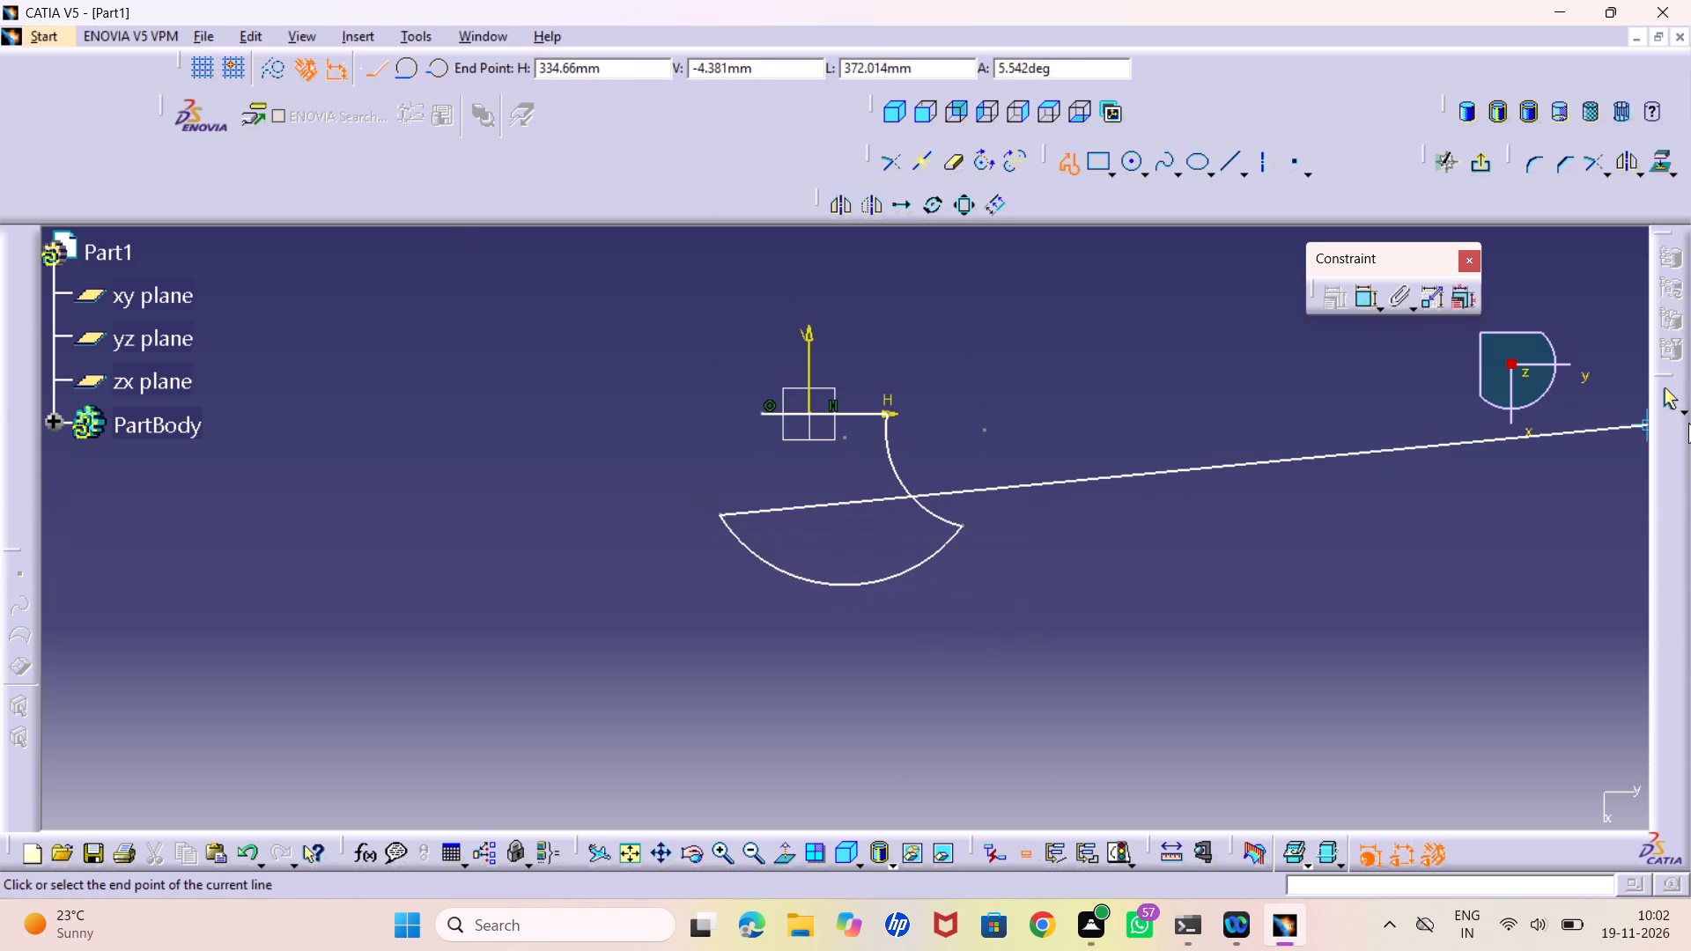
pyautogui.moveTo(1671, 400); pyautogui.dragTo(1656, 402)
pyautogui.click(985, 679)
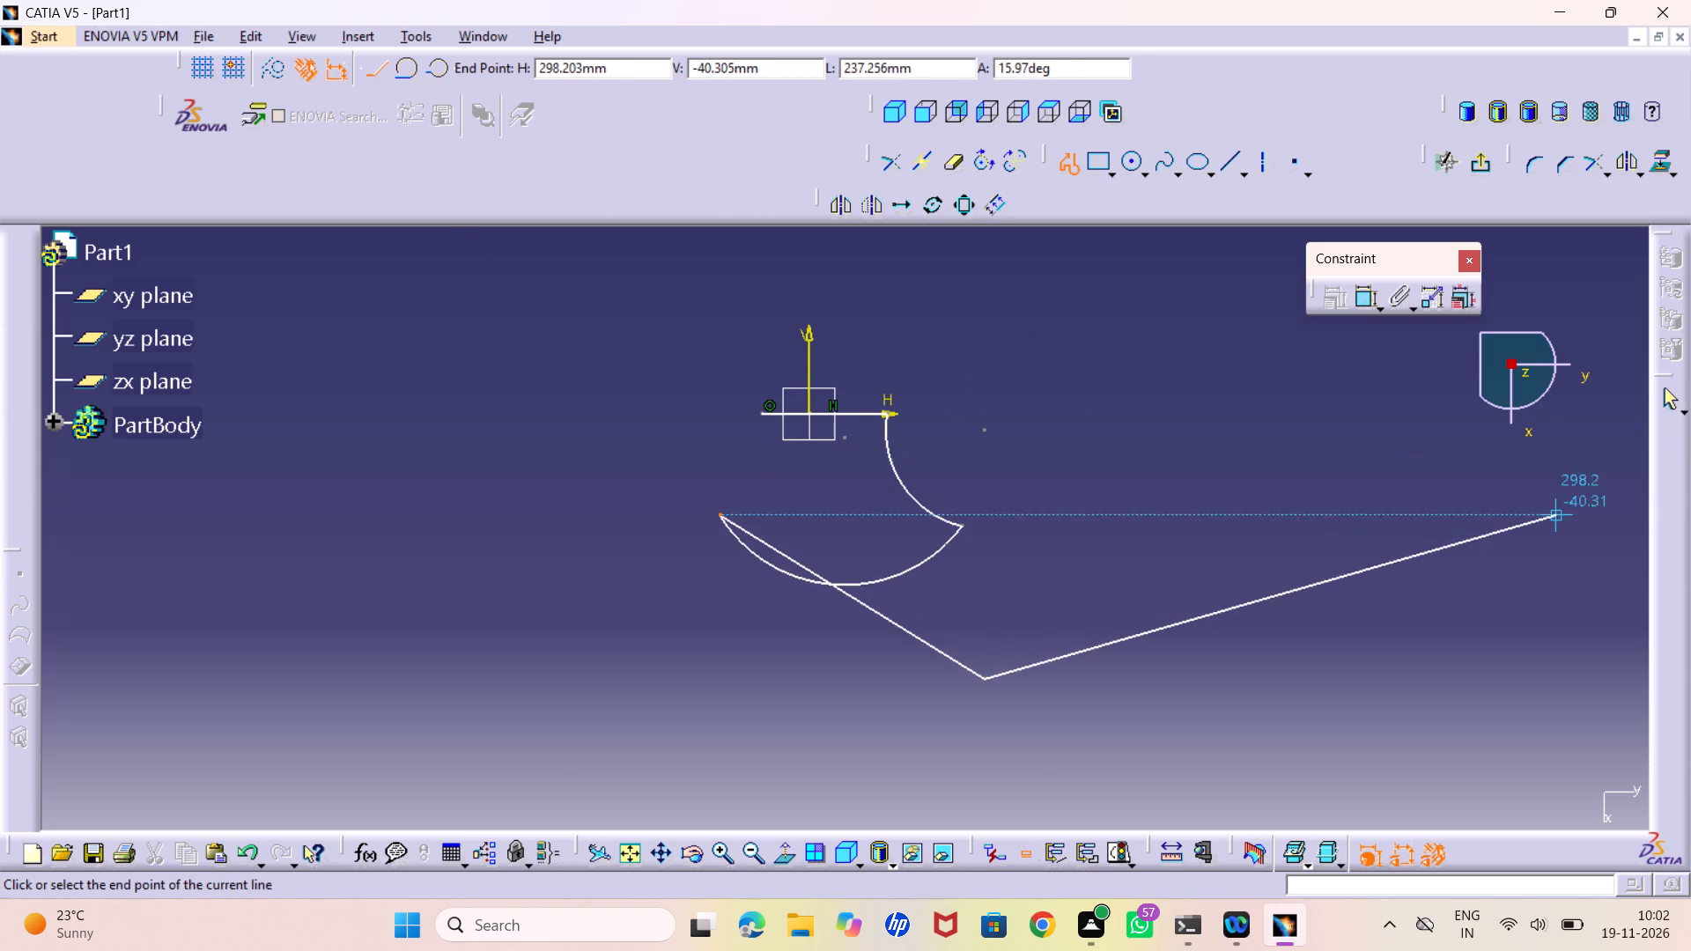
pyautogui.hotkey('ctrl', 'z')
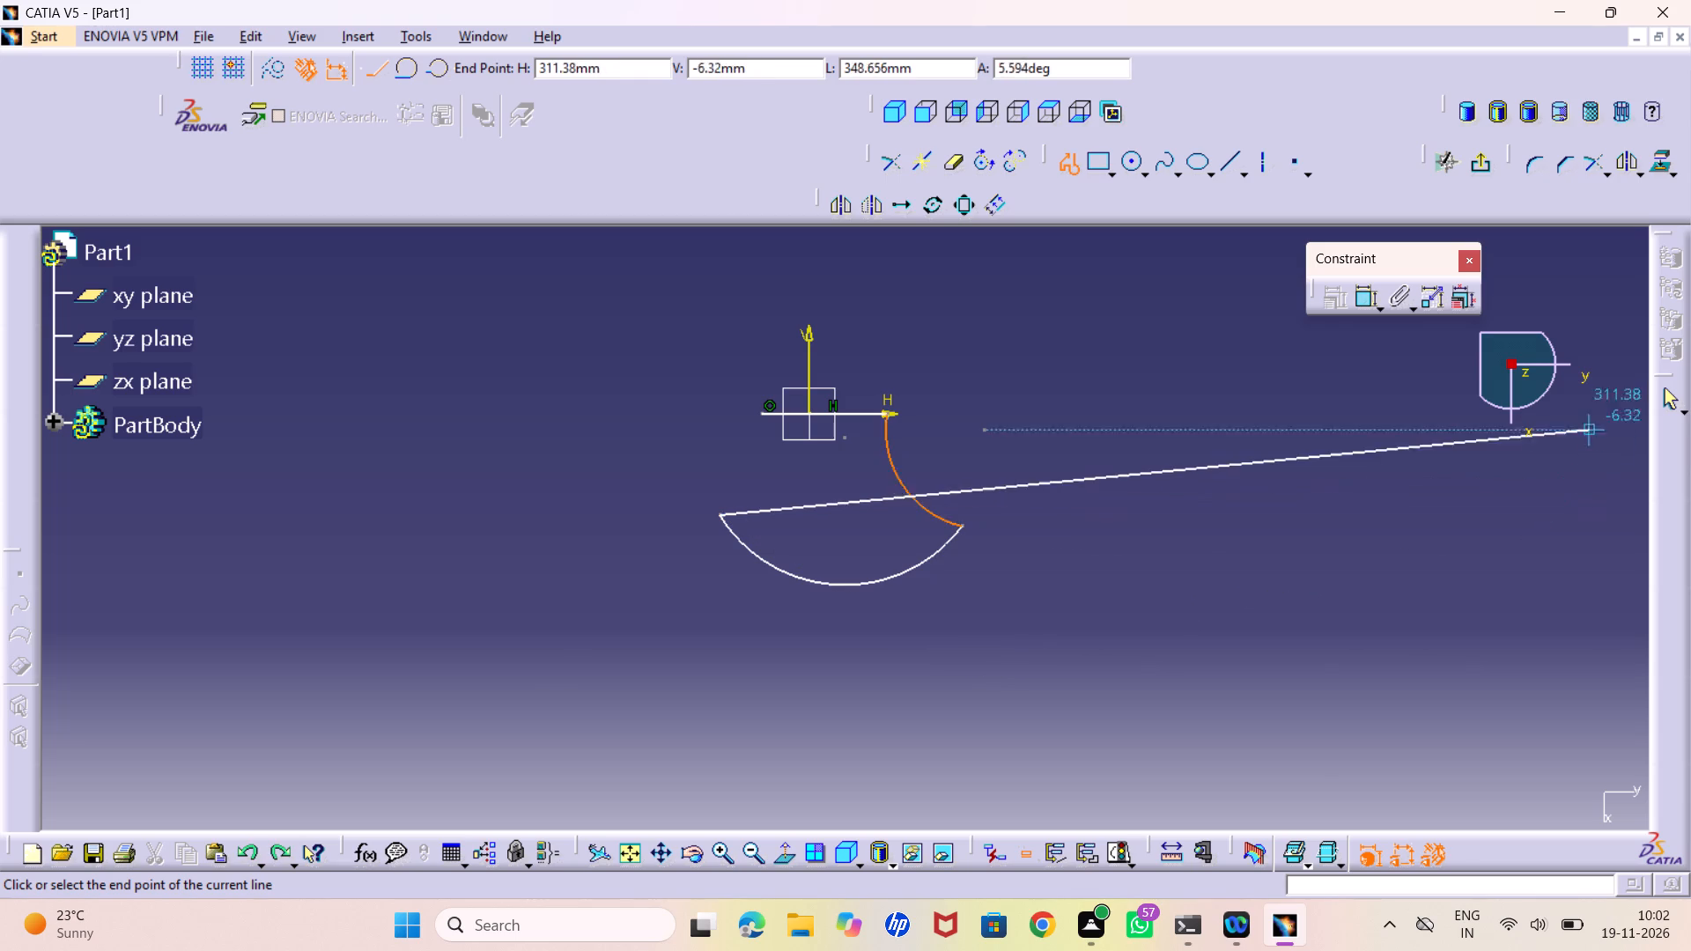
pyautogui.click(1672, 399)
pyautogui.click(904, 674)
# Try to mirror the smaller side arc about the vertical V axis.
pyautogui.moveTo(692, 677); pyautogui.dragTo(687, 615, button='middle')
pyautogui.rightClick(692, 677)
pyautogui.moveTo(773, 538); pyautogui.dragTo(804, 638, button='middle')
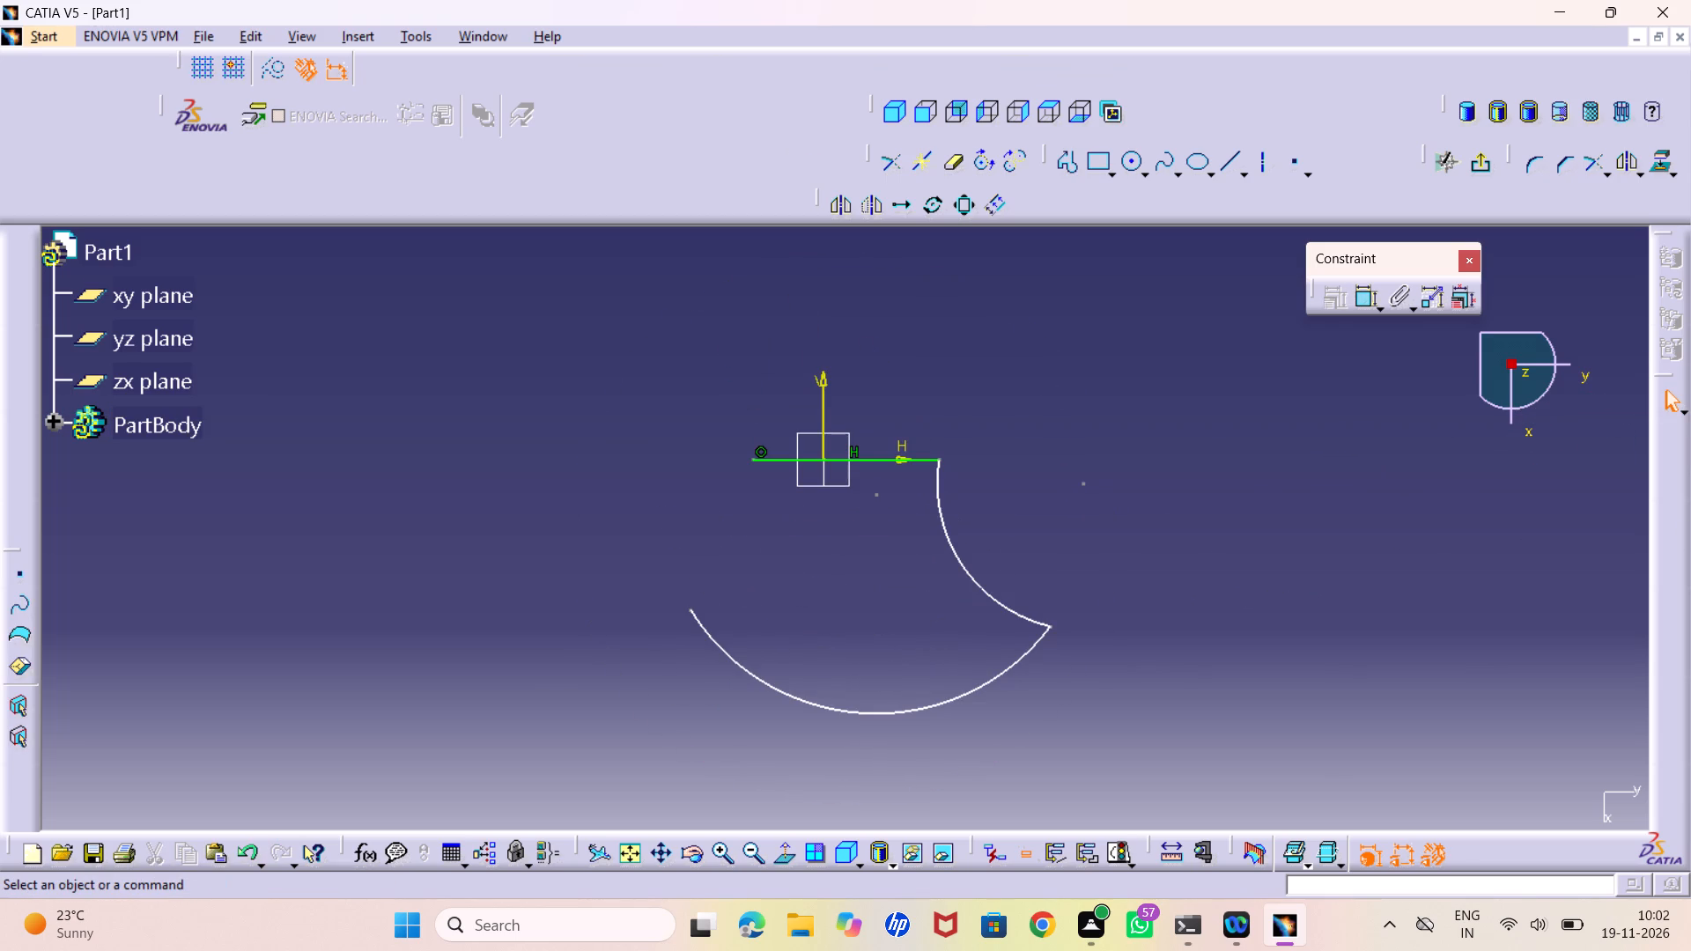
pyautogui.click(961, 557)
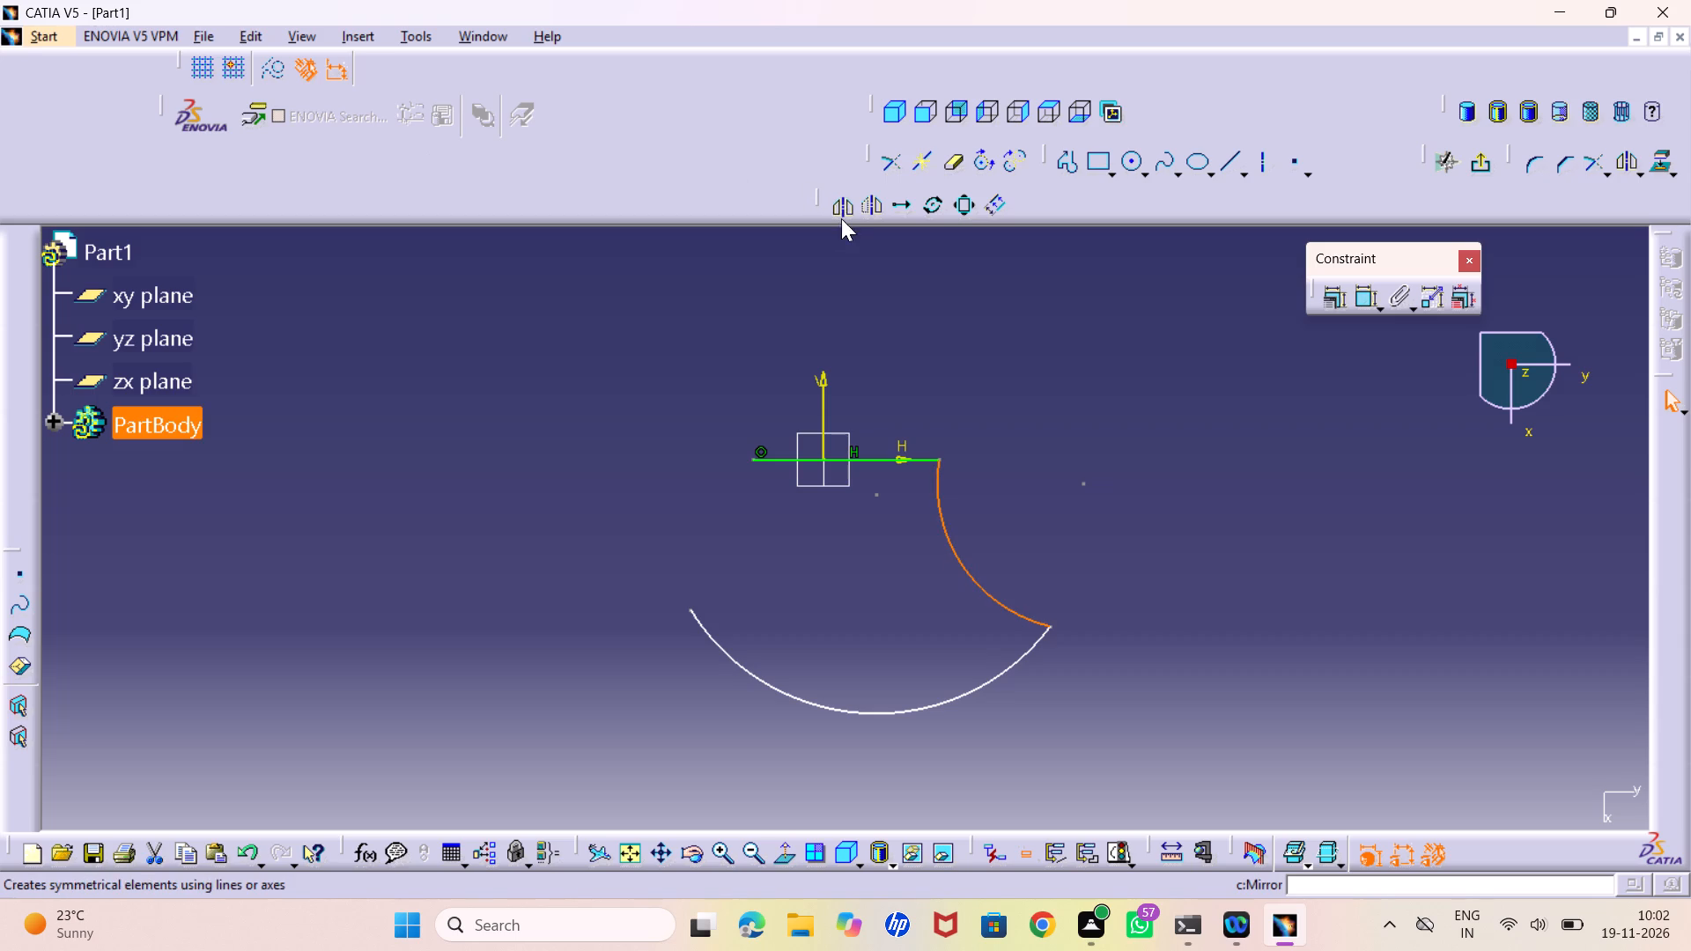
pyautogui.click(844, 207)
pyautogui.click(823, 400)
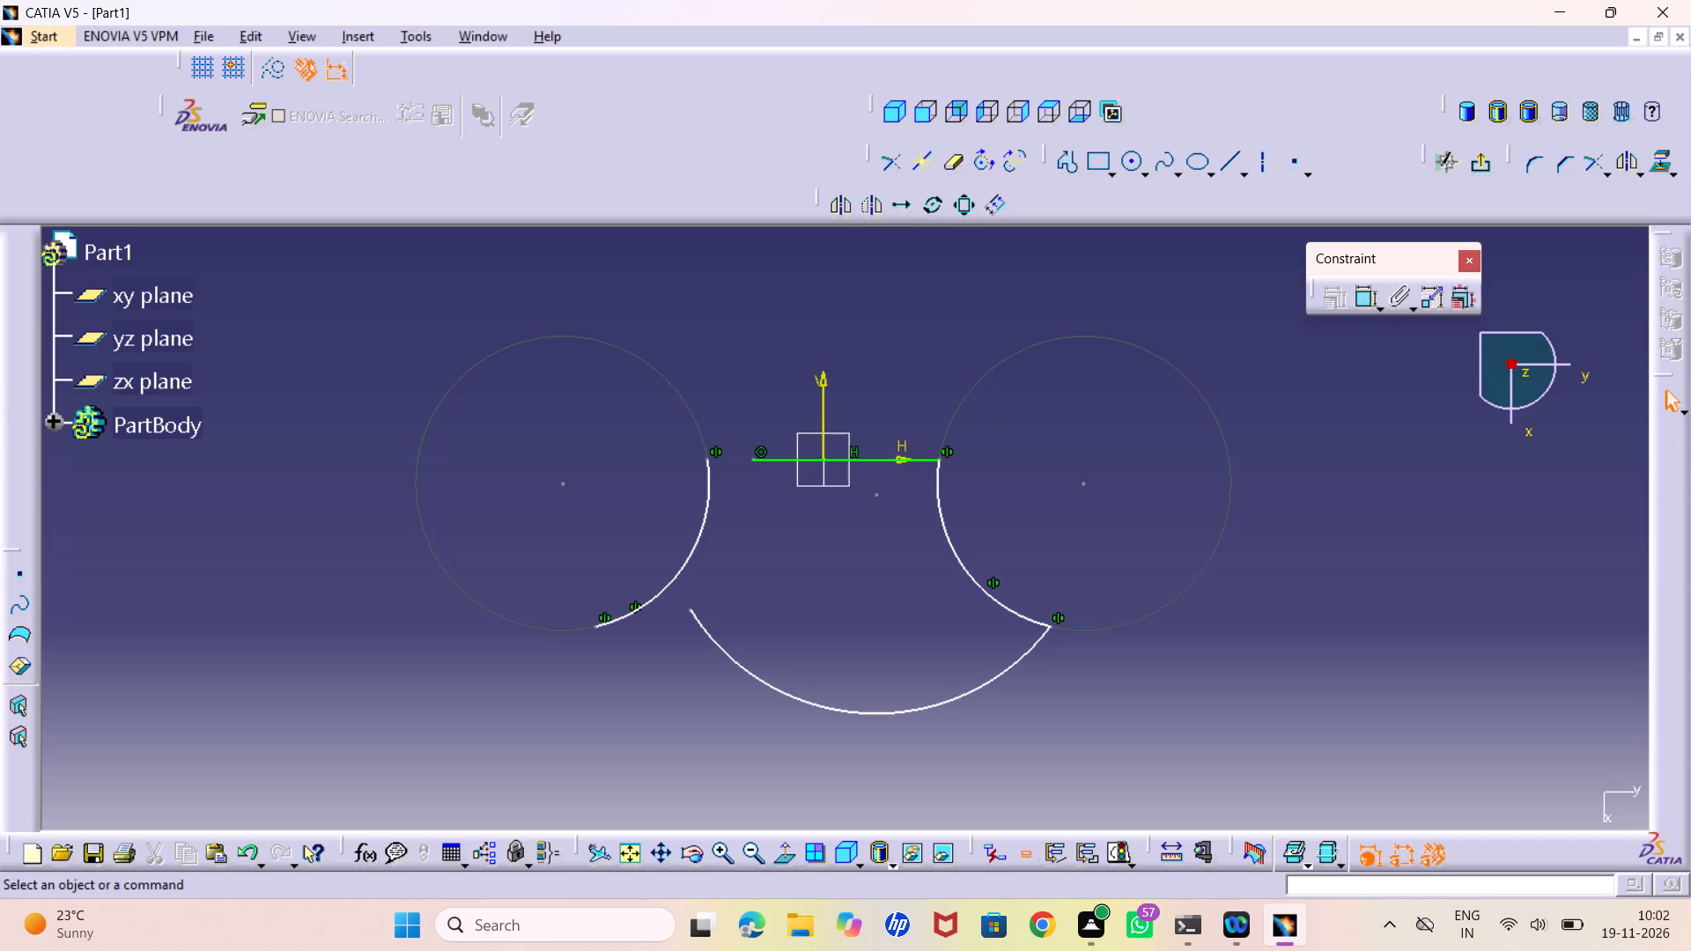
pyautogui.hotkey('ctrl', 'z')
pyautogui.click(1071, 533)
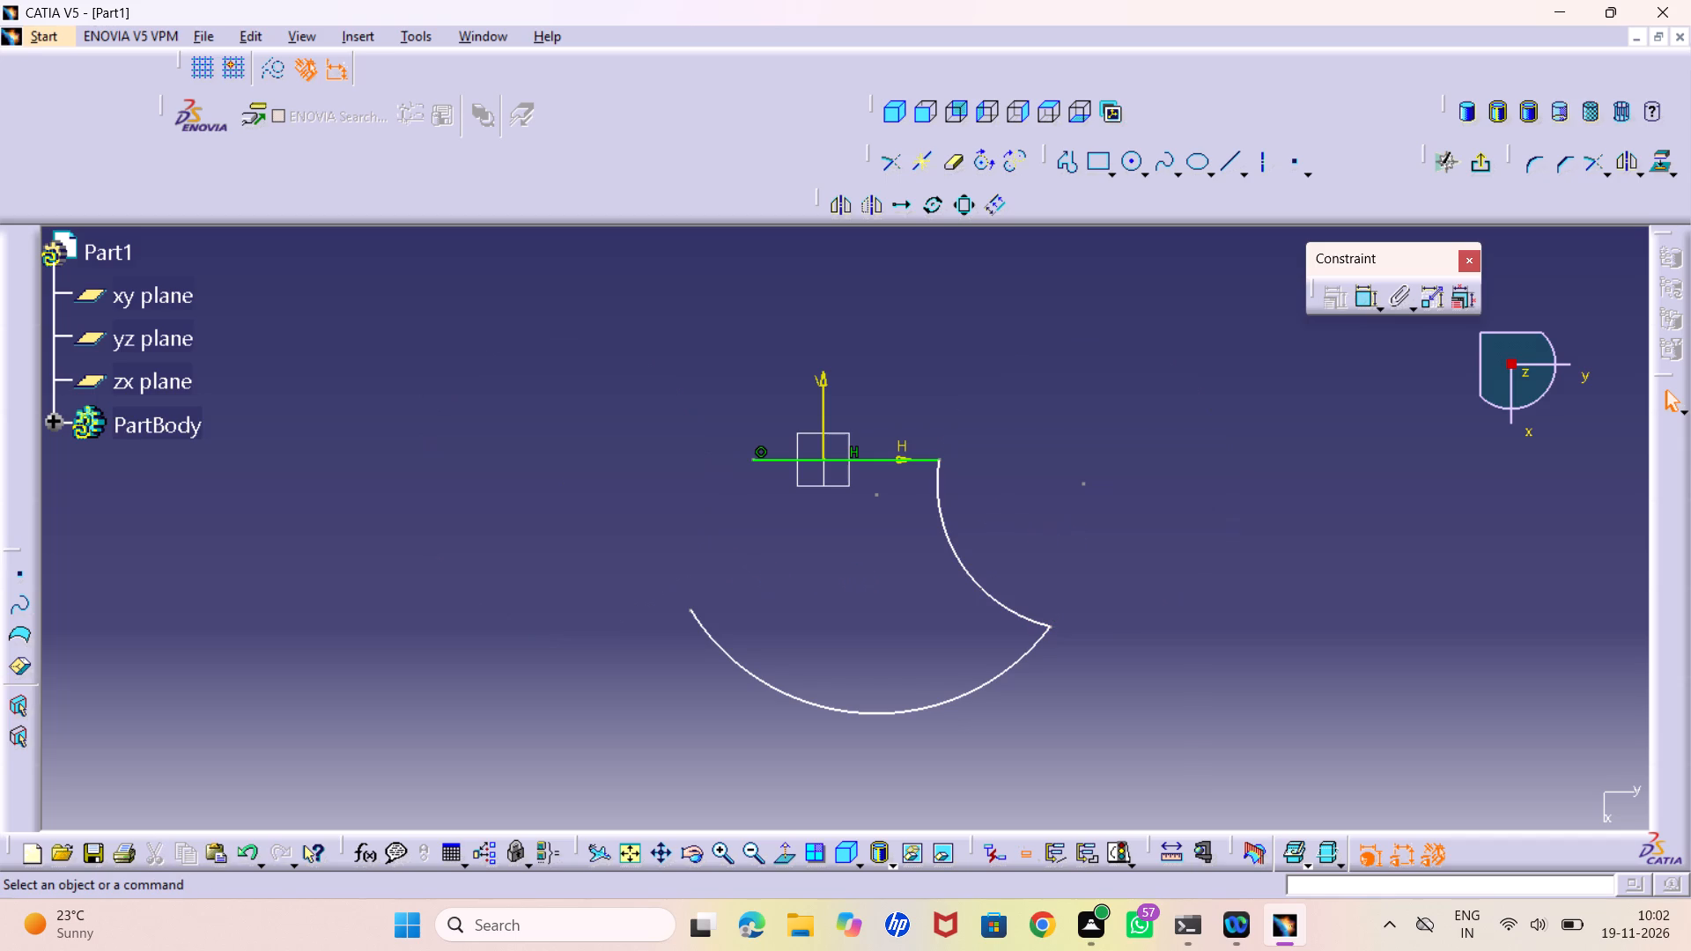
# Add radius dimensions to the side arc and the large bottom arc.
pyautogui.doubleClick(1362, 292)
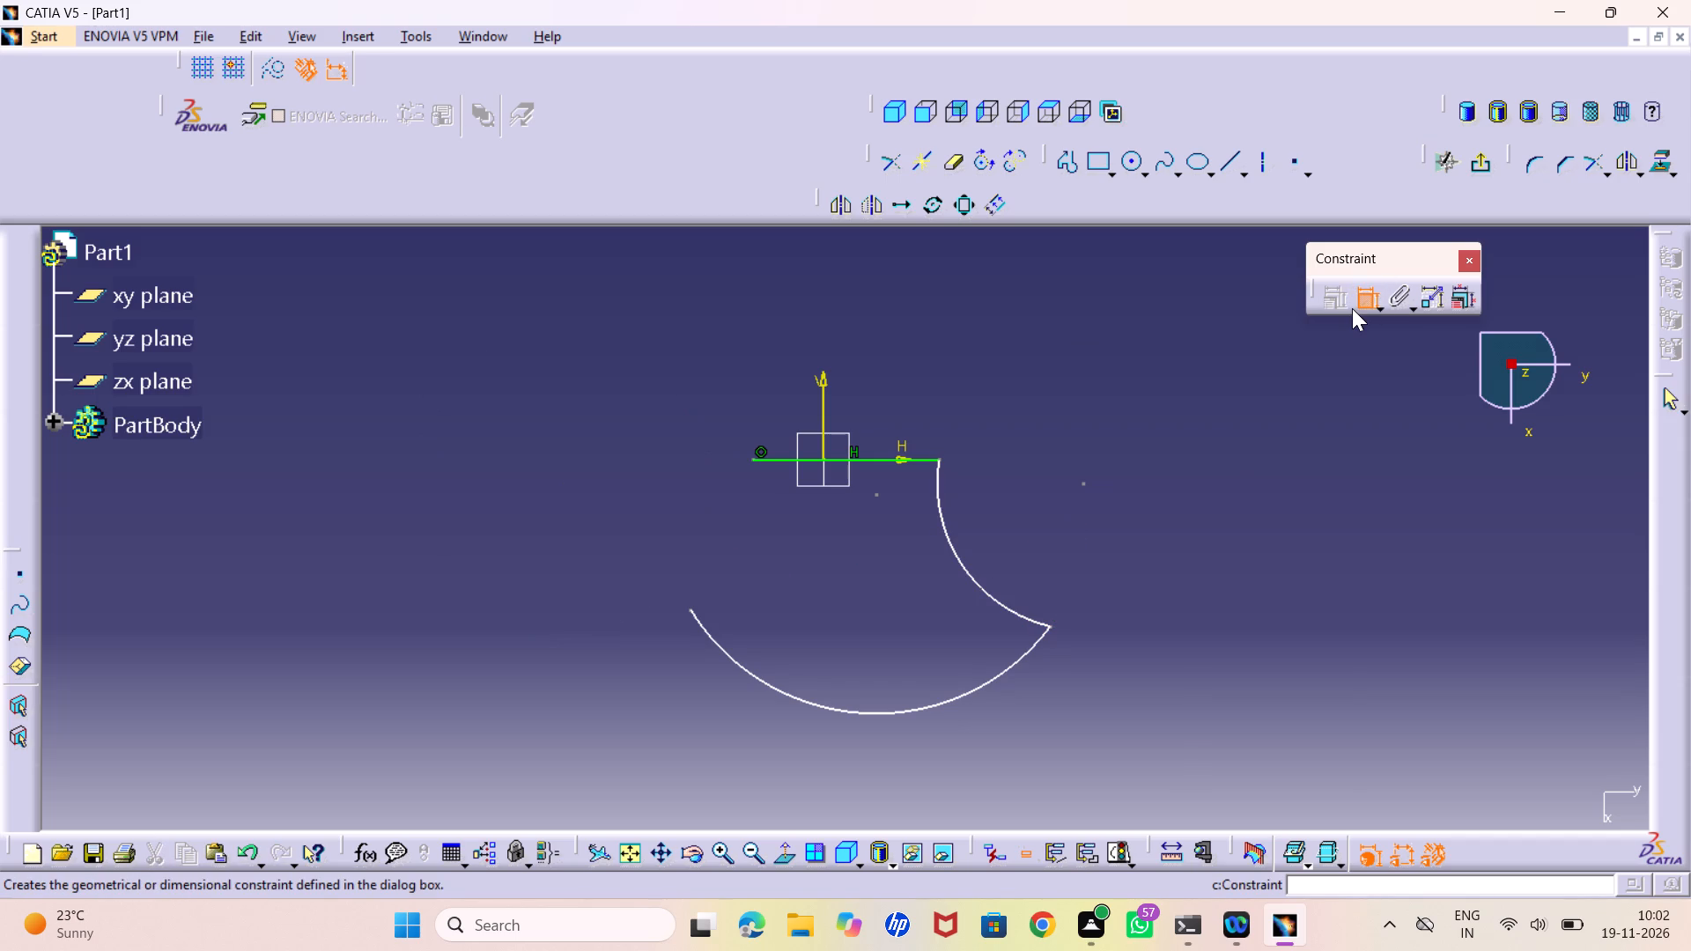
pyautogui.click(976, 578)
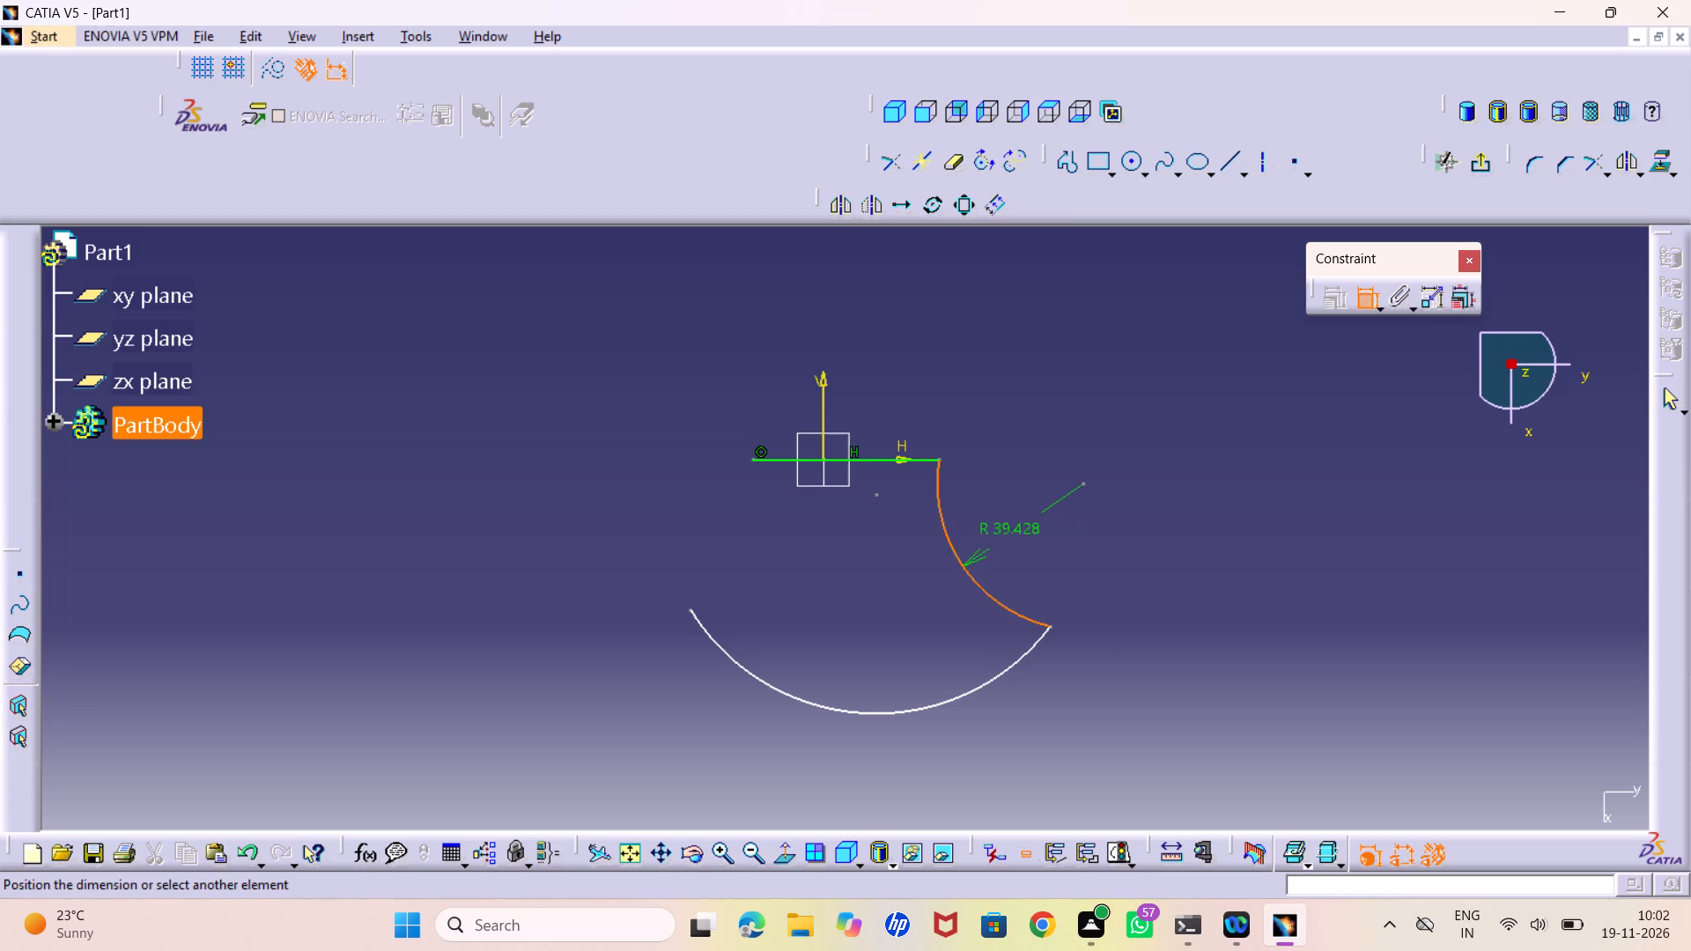
pyautogui.click(1008, 533)
pyautogui.click(841, 712)
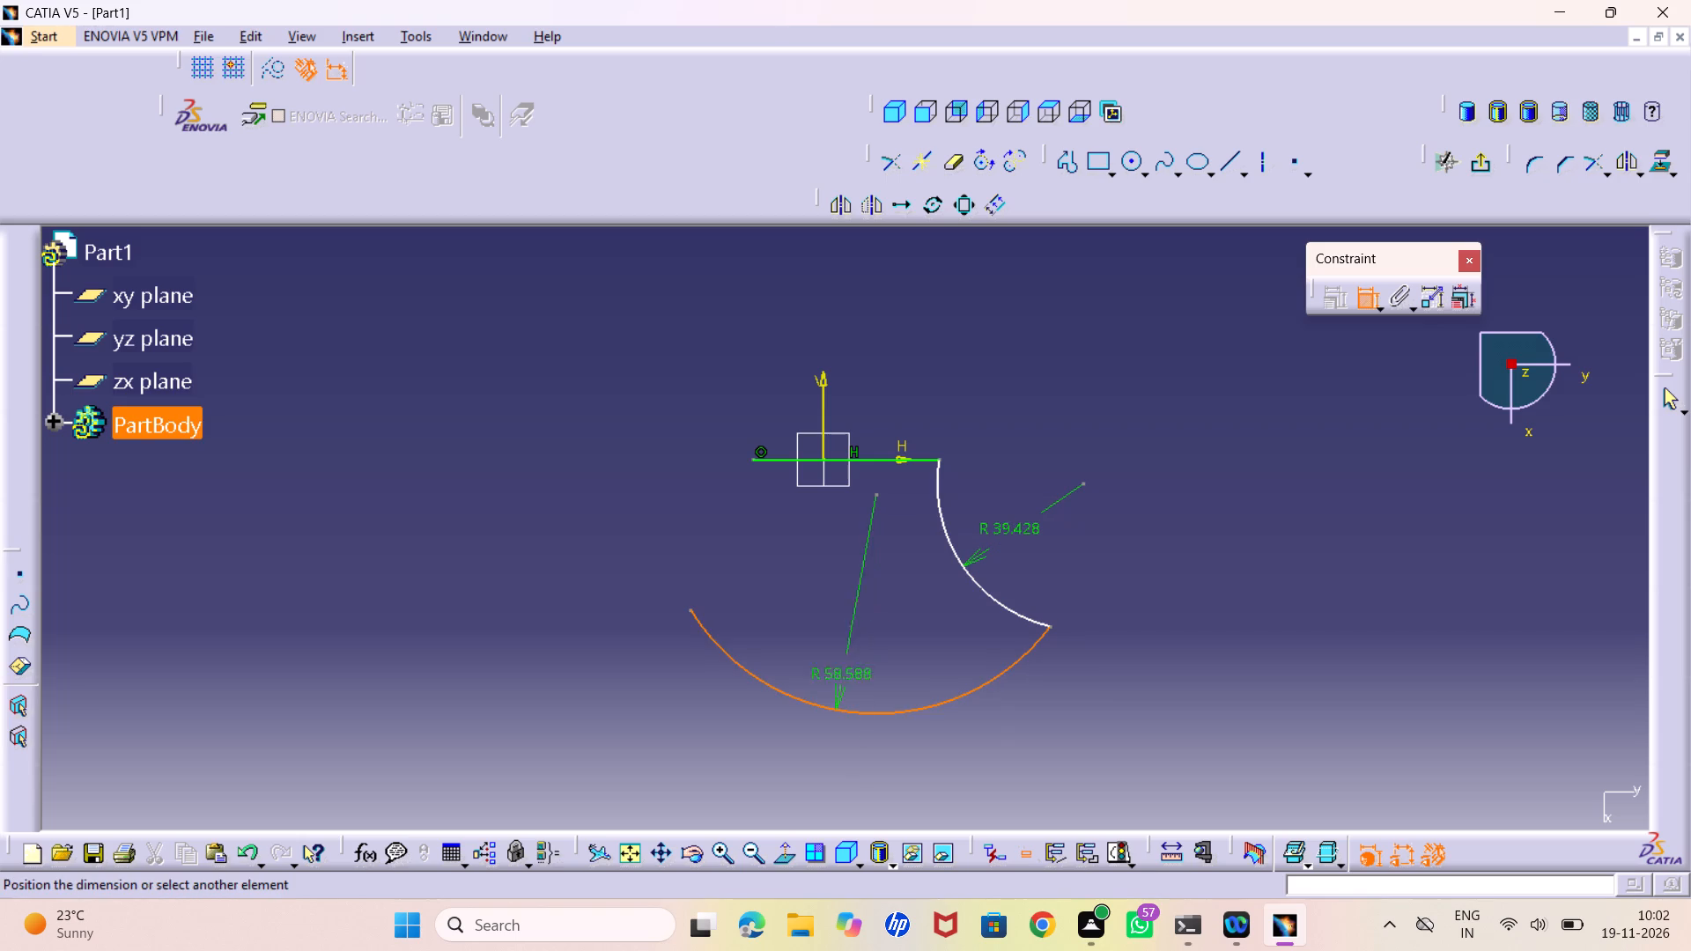
pyautogui.click(842, 653)
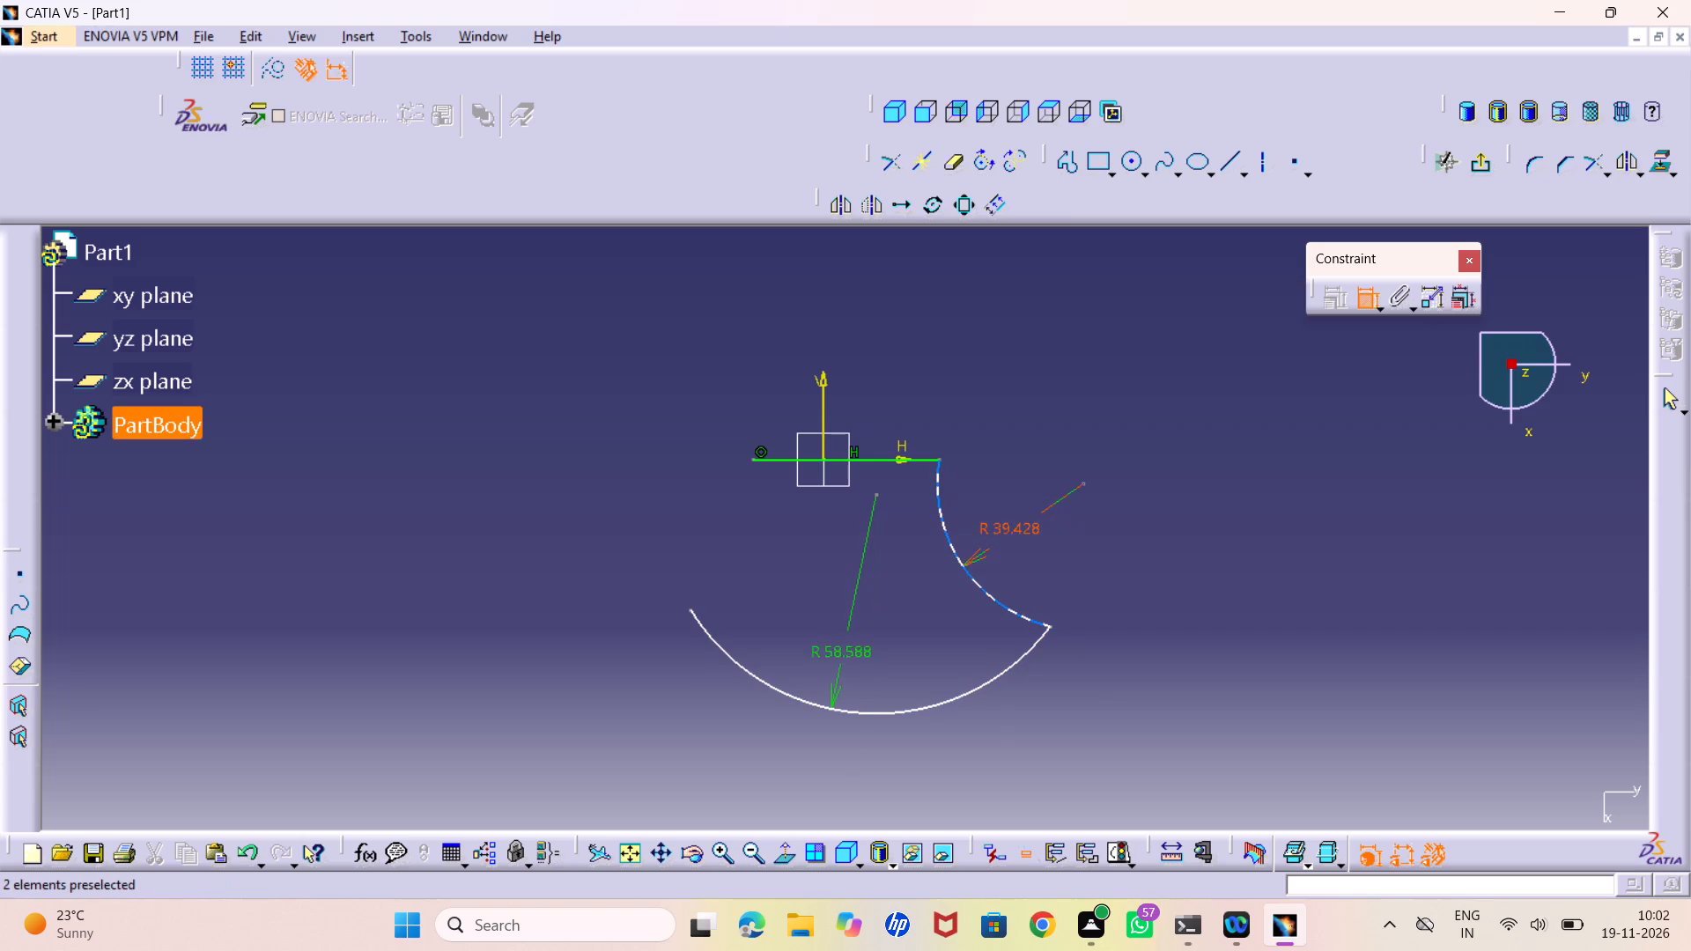
# Set the side arc's radius to 28 mm.
pyautogui.doubleClick(1000, 528)
pyautogui.write('28')
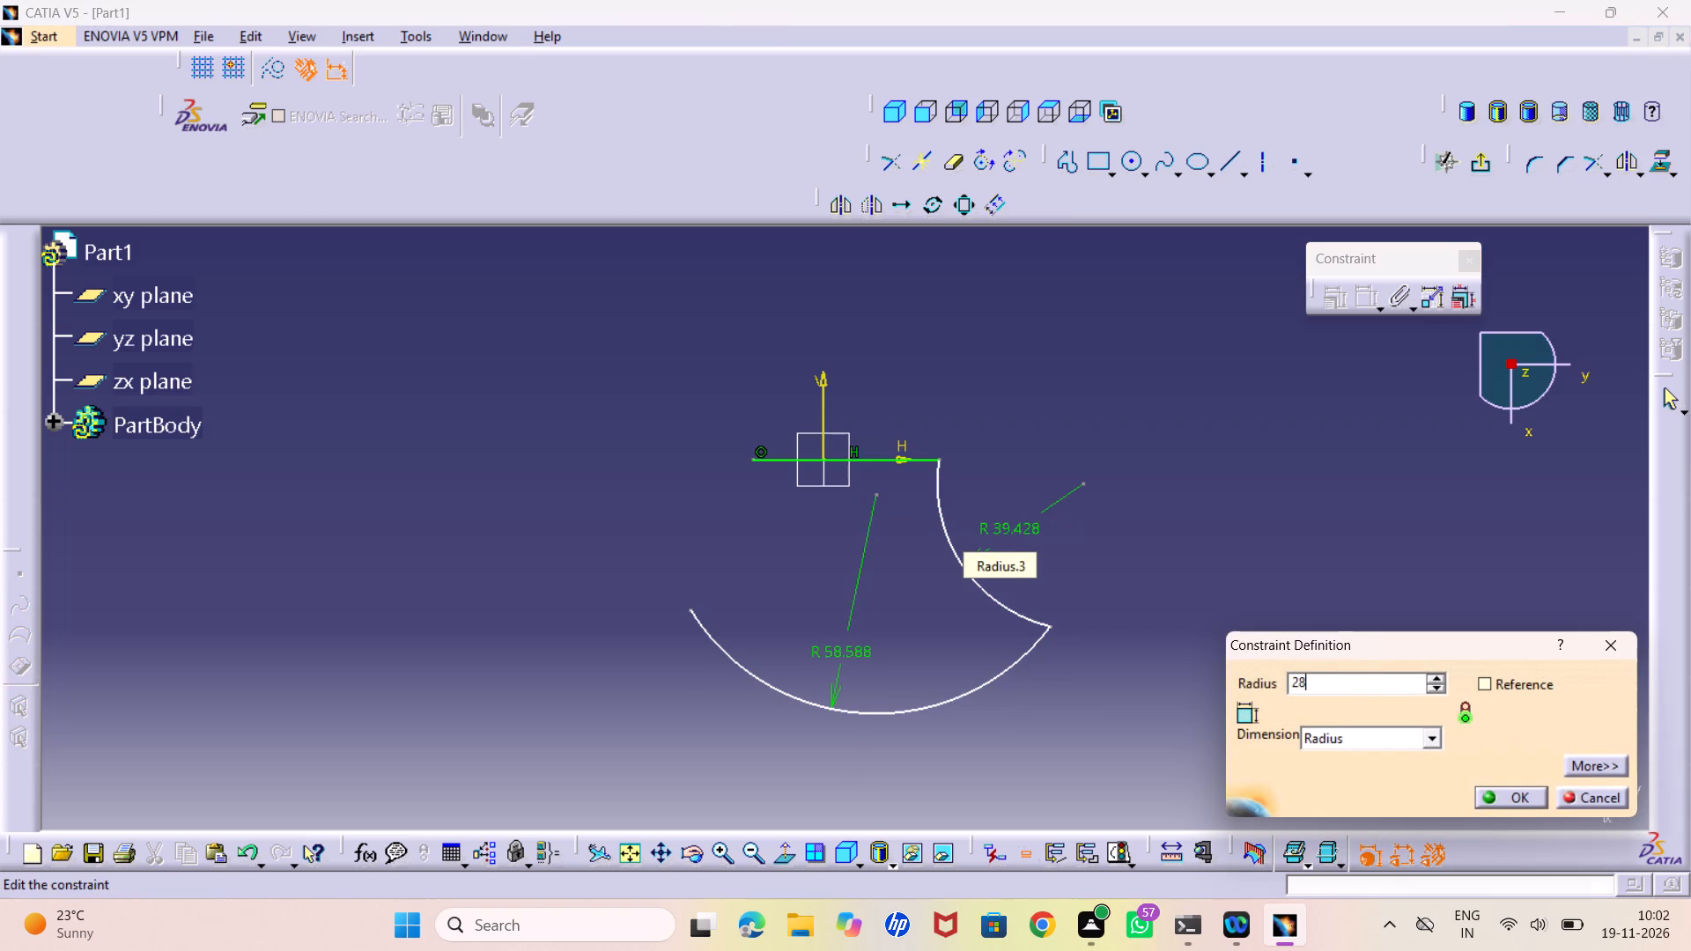
pyautogui.press('Return')
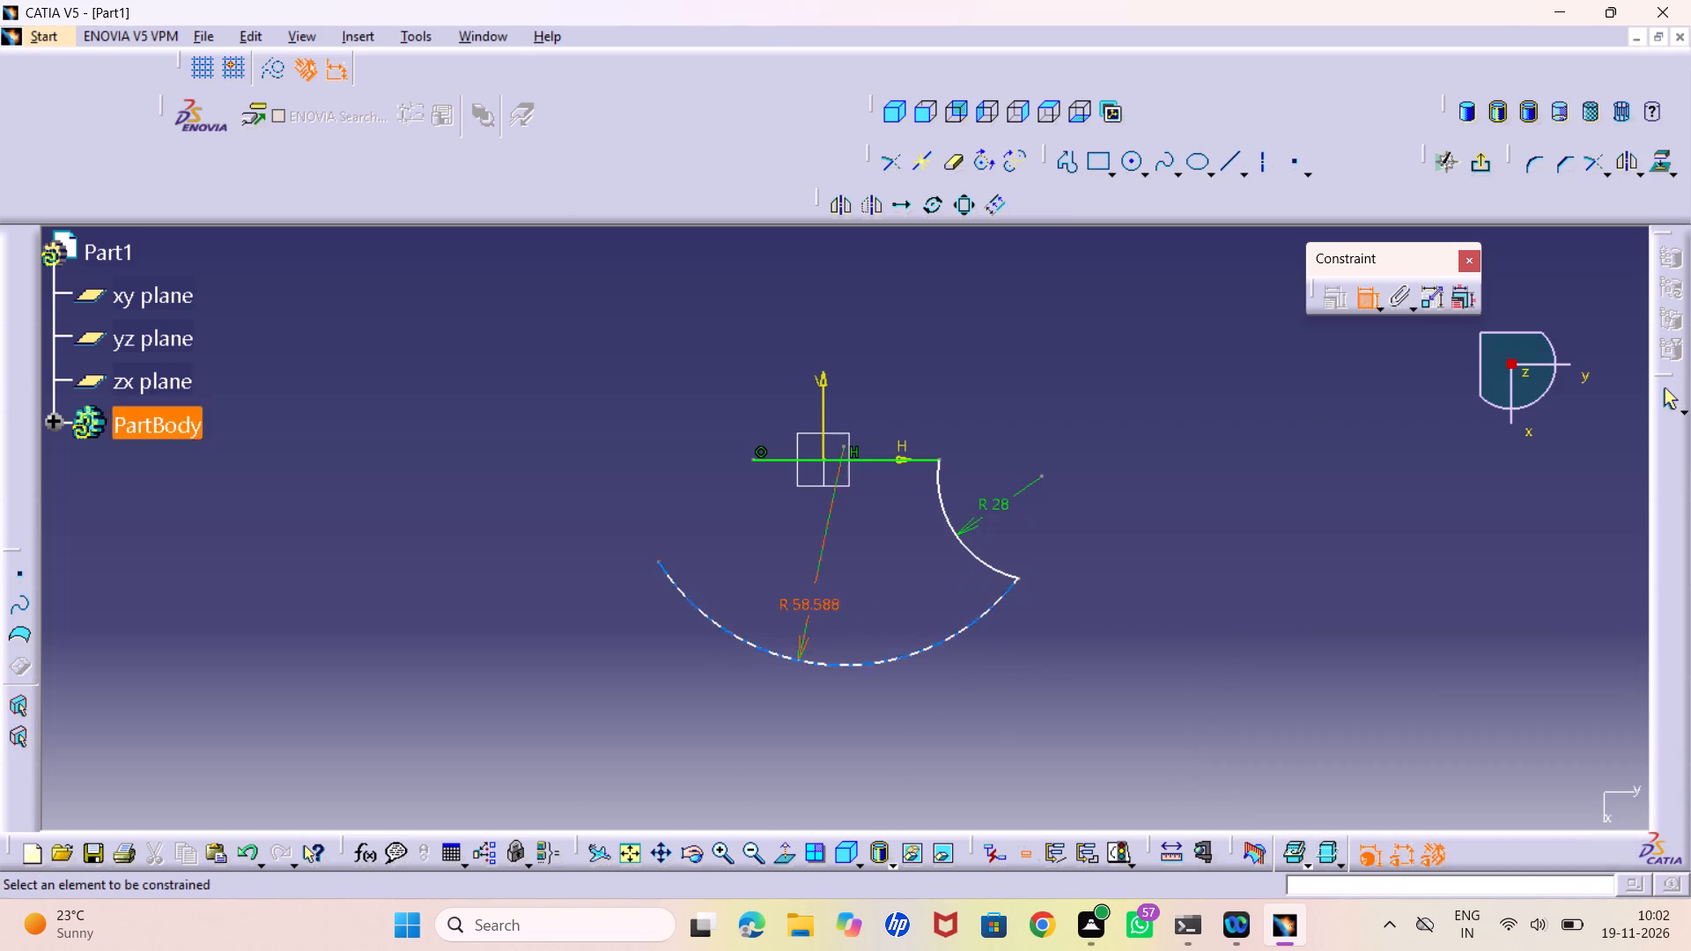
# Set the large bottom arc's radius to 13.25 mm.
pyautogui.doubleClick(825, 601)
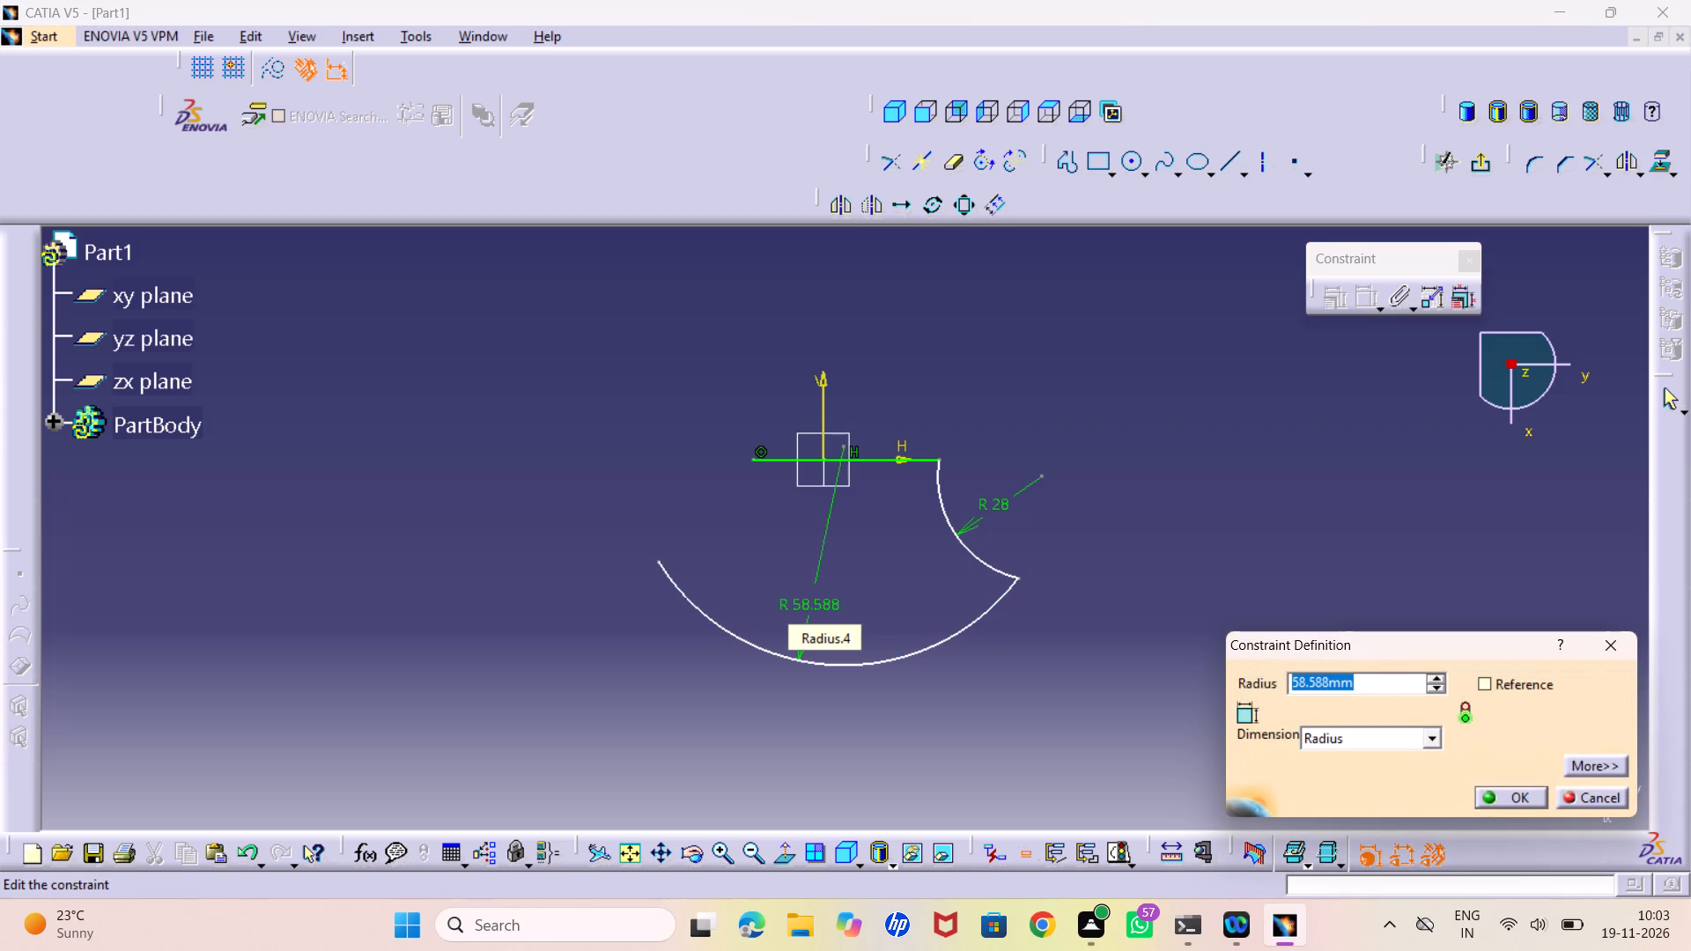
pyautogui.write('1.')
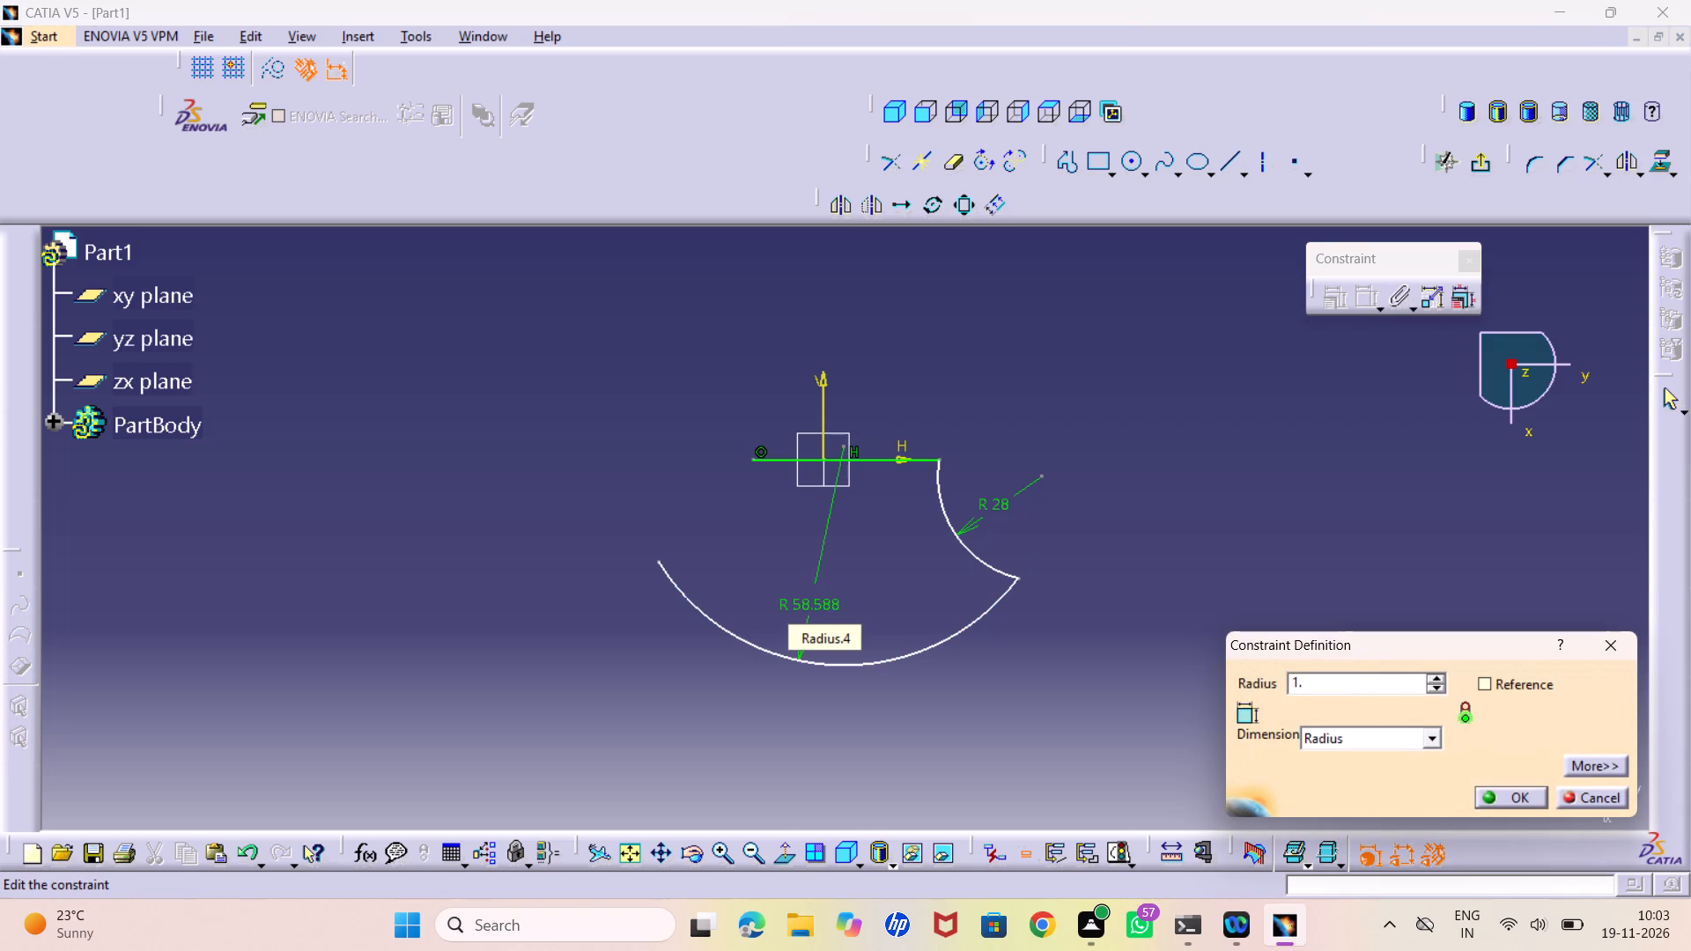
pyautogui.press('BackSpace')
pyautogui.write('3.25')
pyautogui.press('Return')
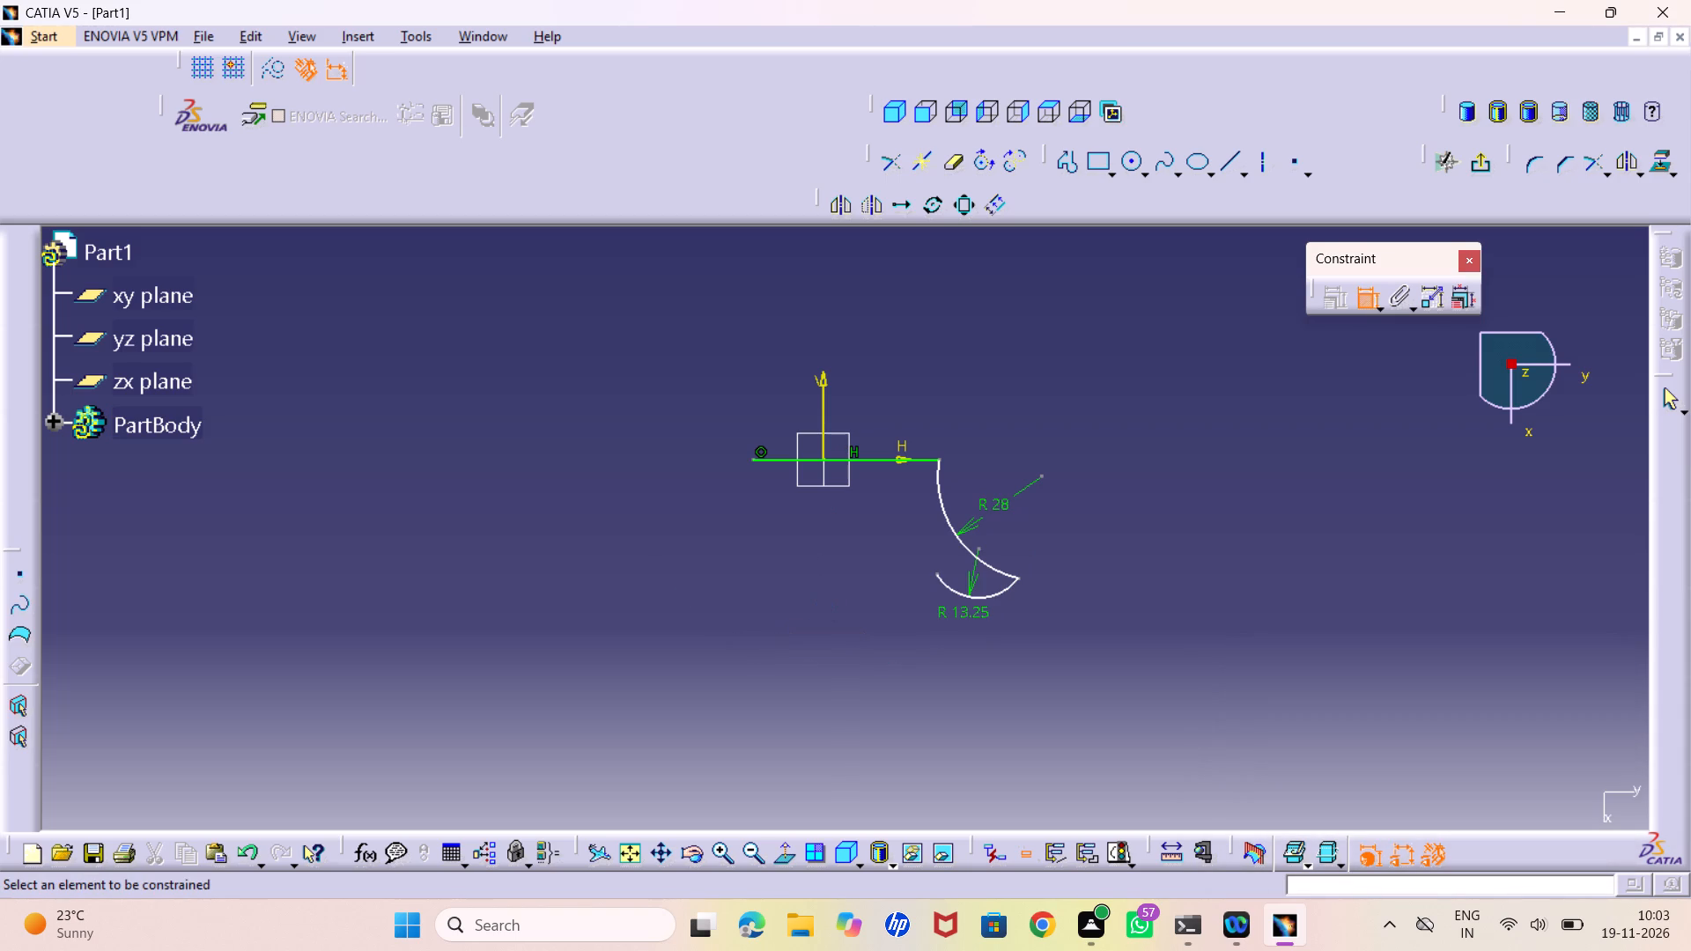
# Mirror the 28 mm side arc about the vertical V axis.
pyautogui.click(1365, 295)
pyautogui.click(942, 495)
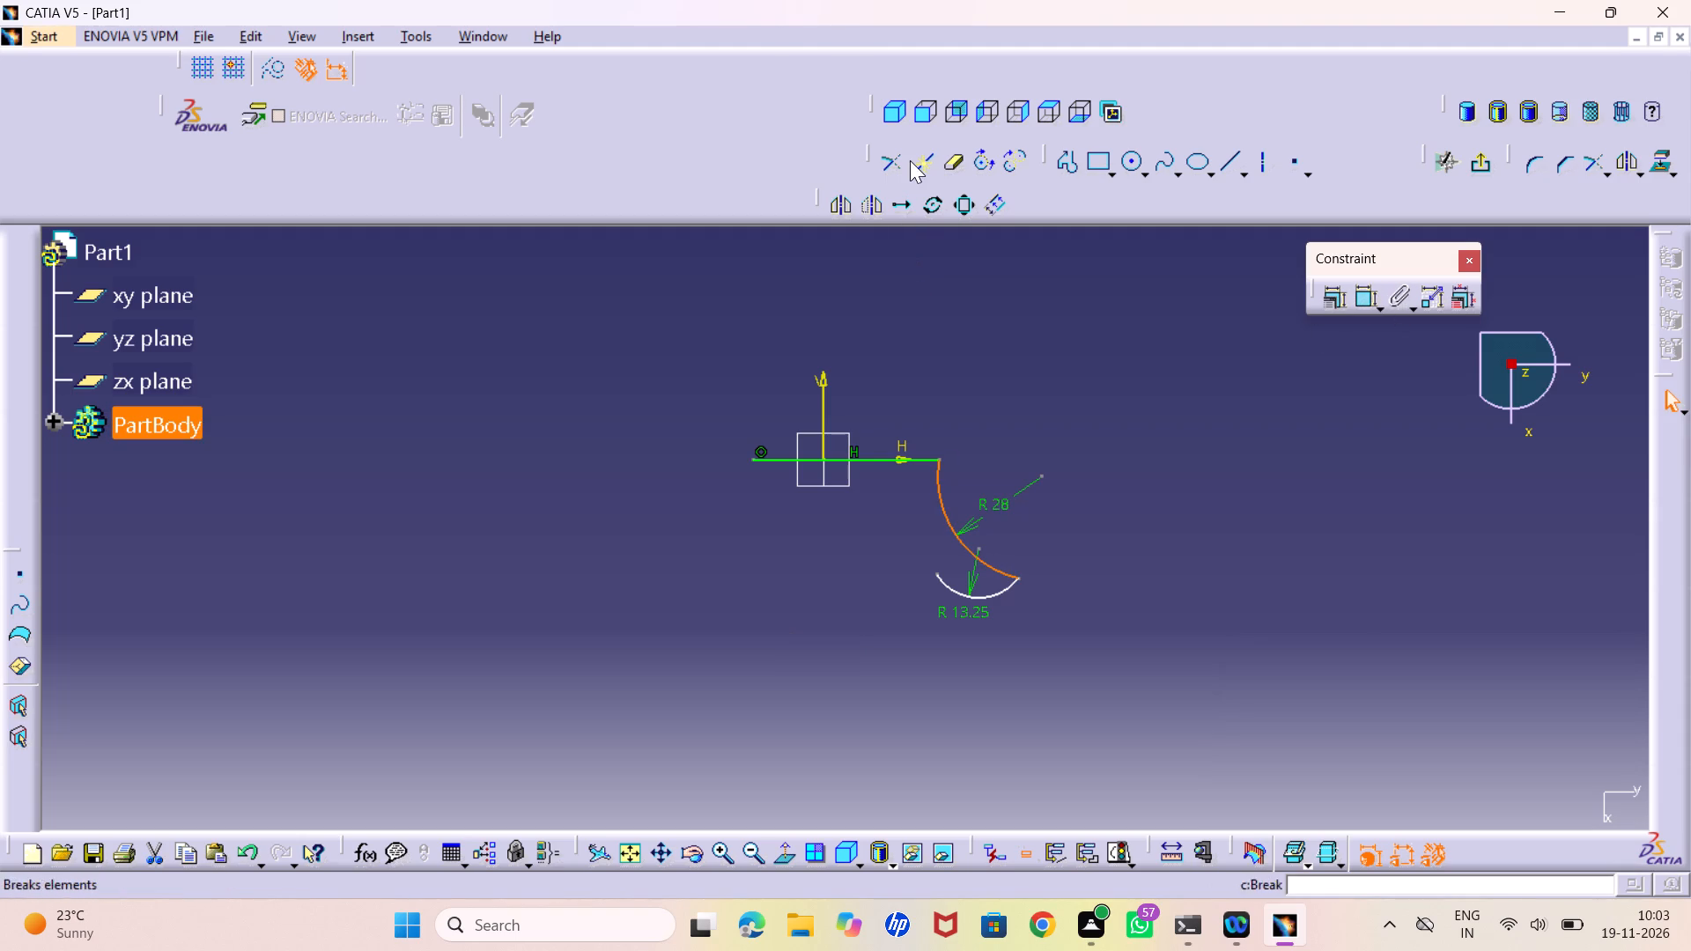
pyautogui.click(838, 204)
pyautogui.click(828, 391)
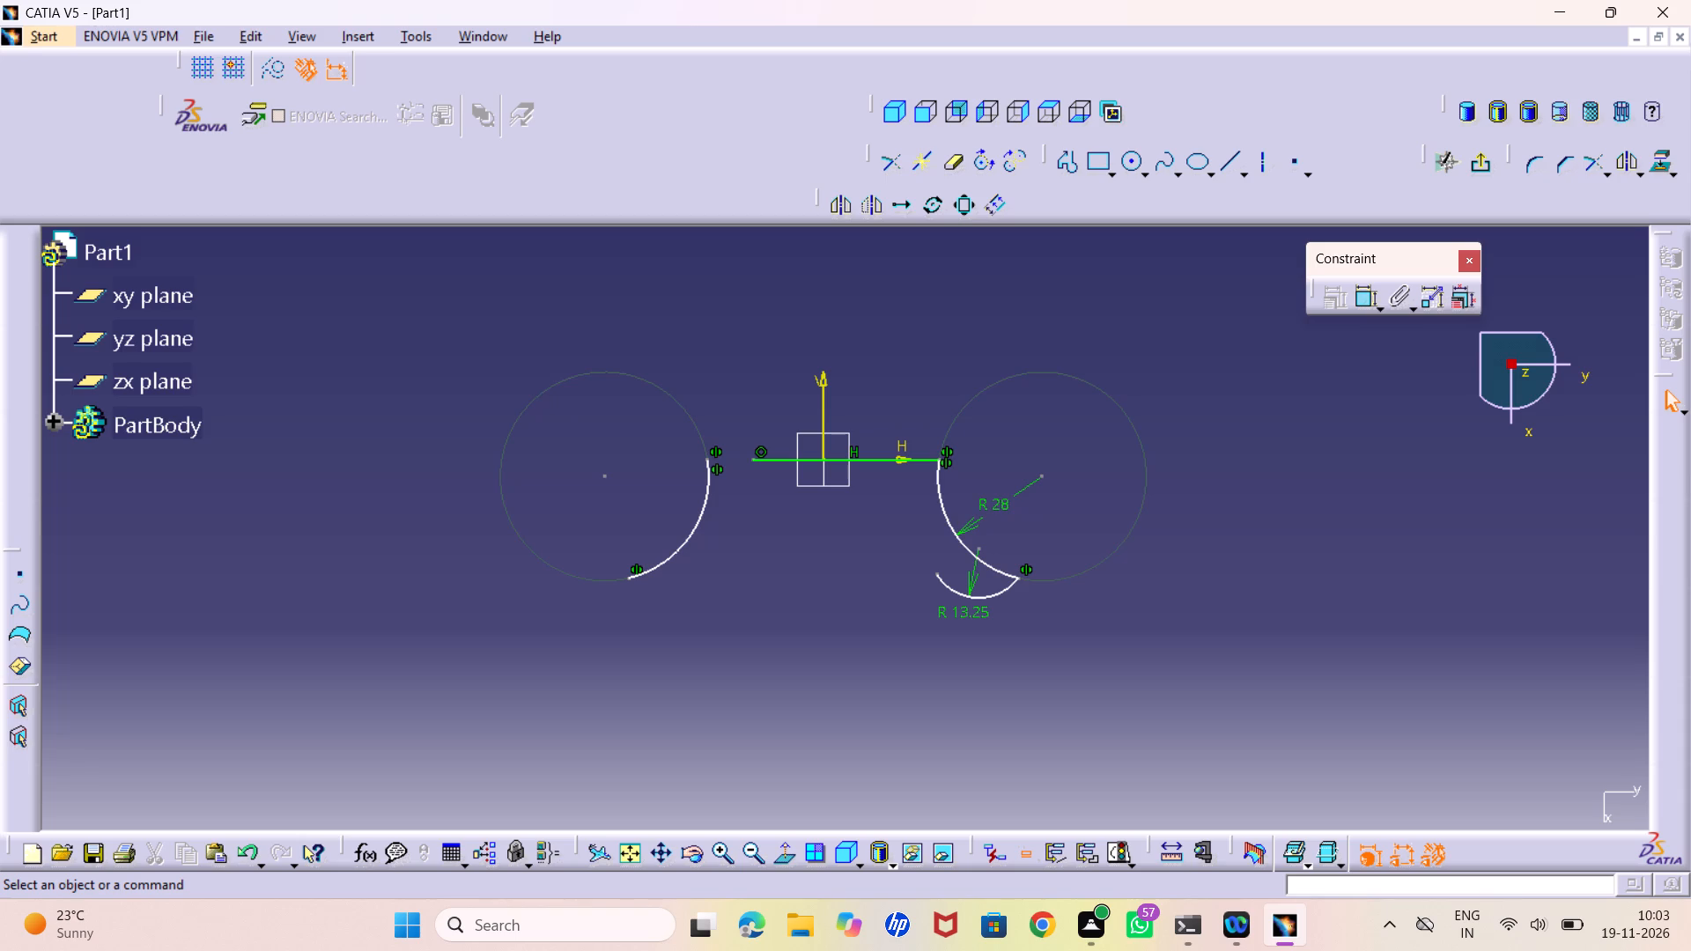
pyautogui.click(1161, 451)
# Delete all the drawn geometry and constraints from the sketch.
pyautogui.moveTo(1190, 365); pyautogui.dragTo(627, 690)
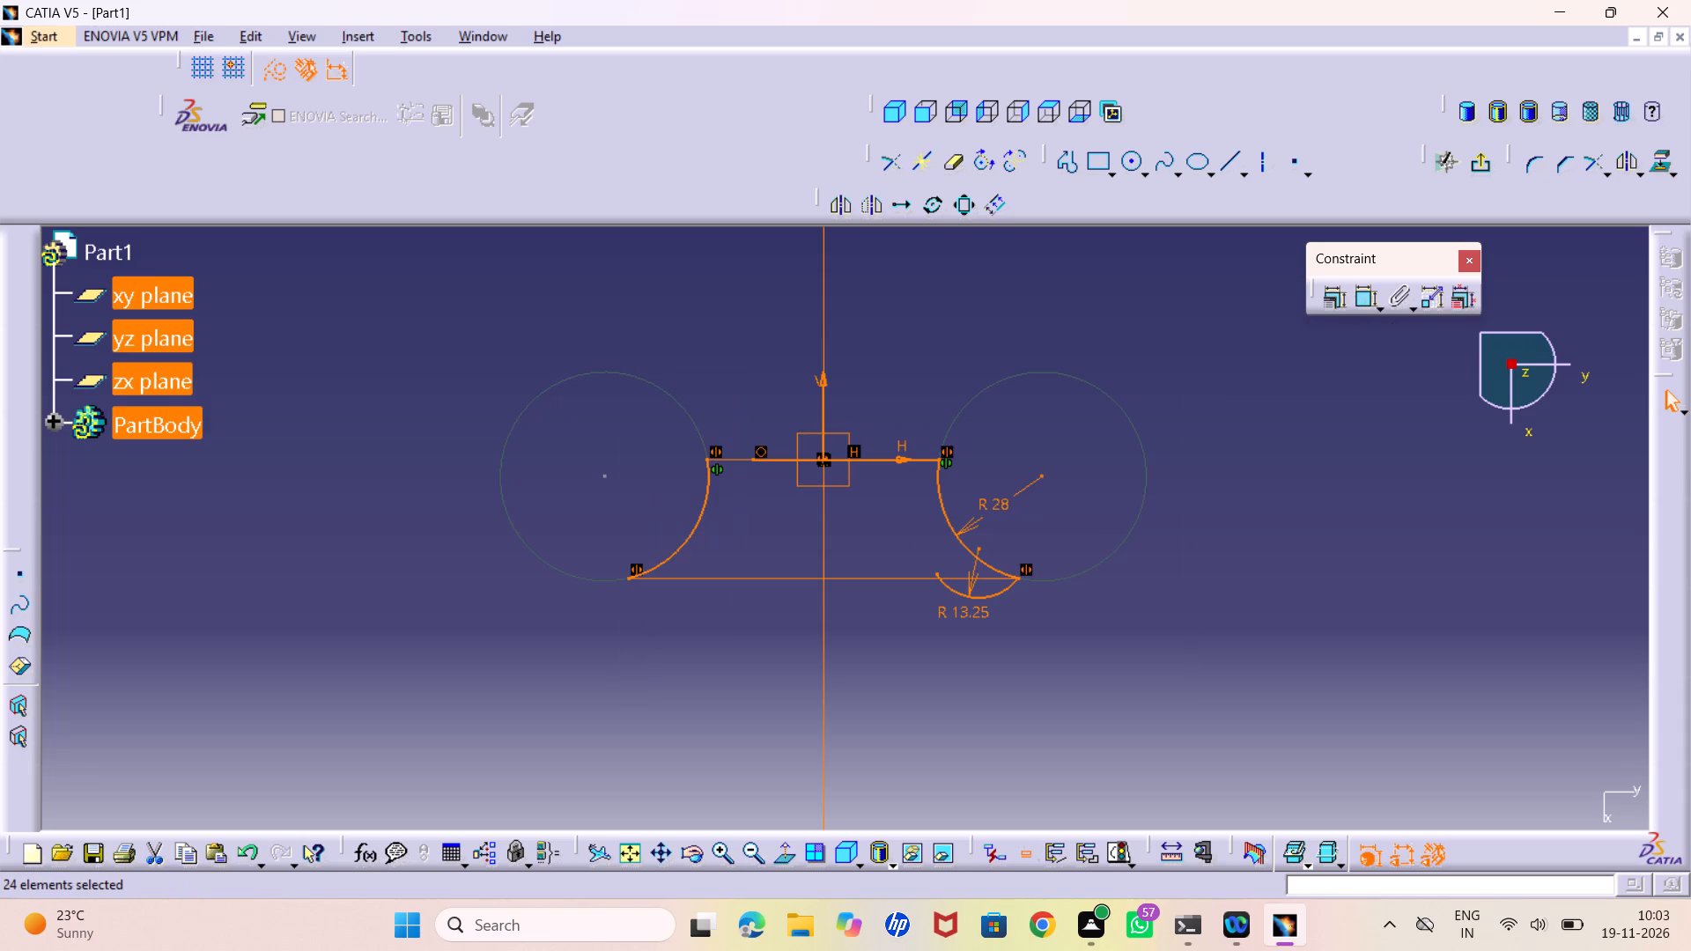
pyautogui.press('Delete')
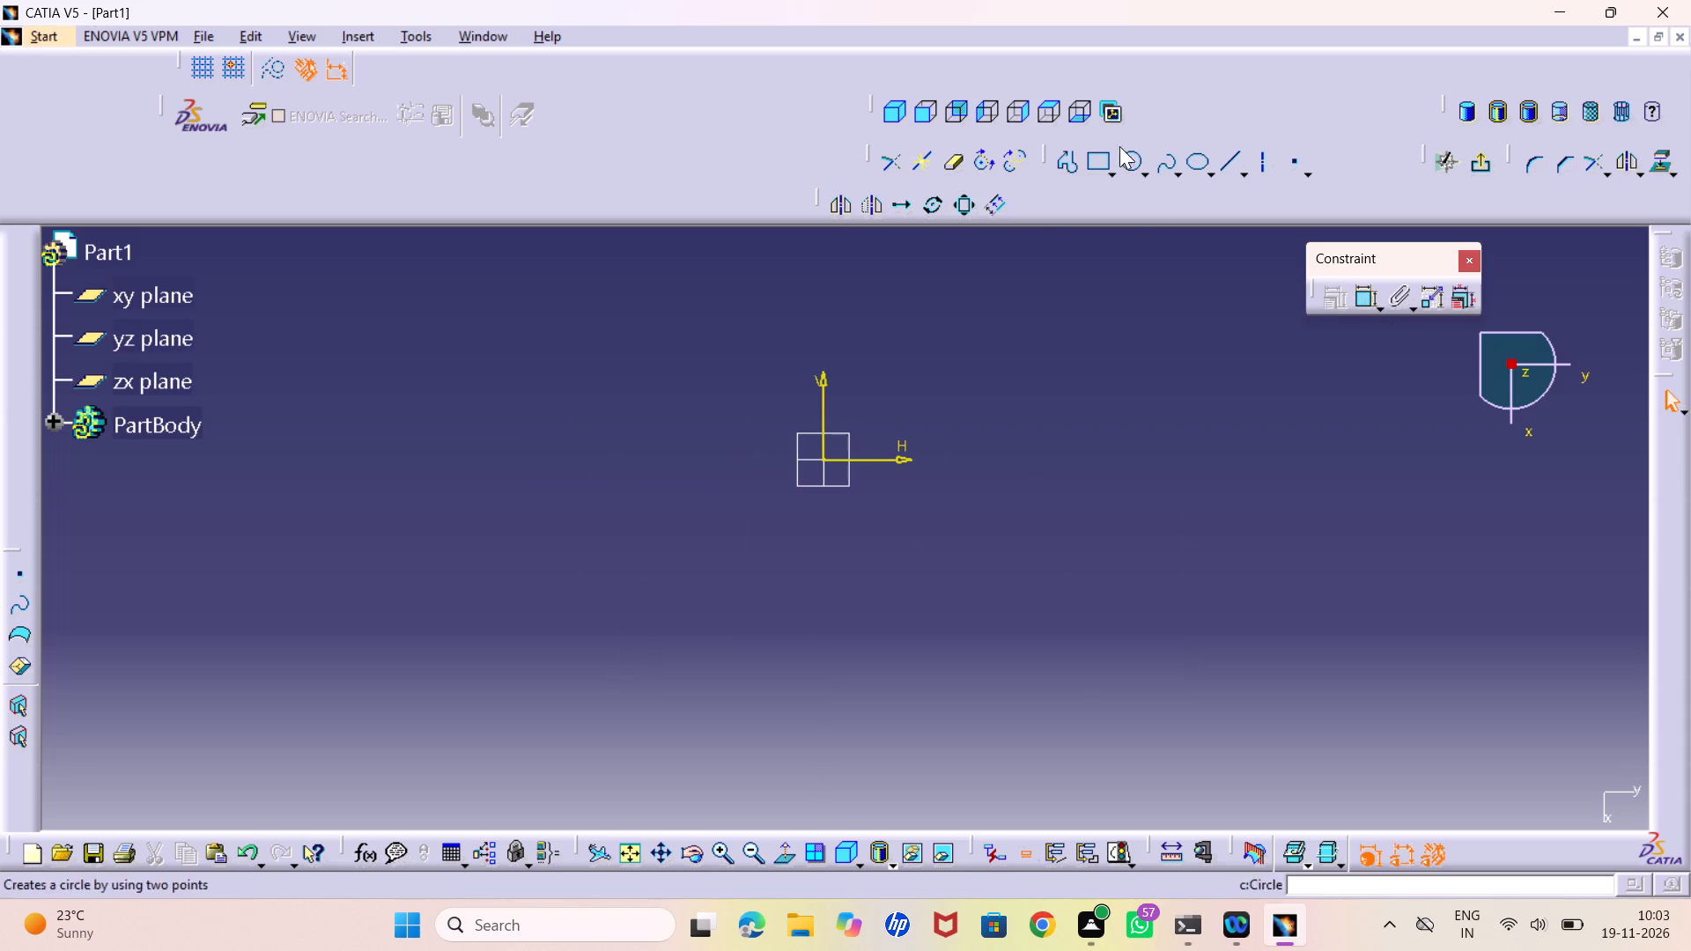
# Draw a horizontal profile line about 51 mm long on the H axis, crossing the origin.
pyautogui.doubleClick(1067, 158)
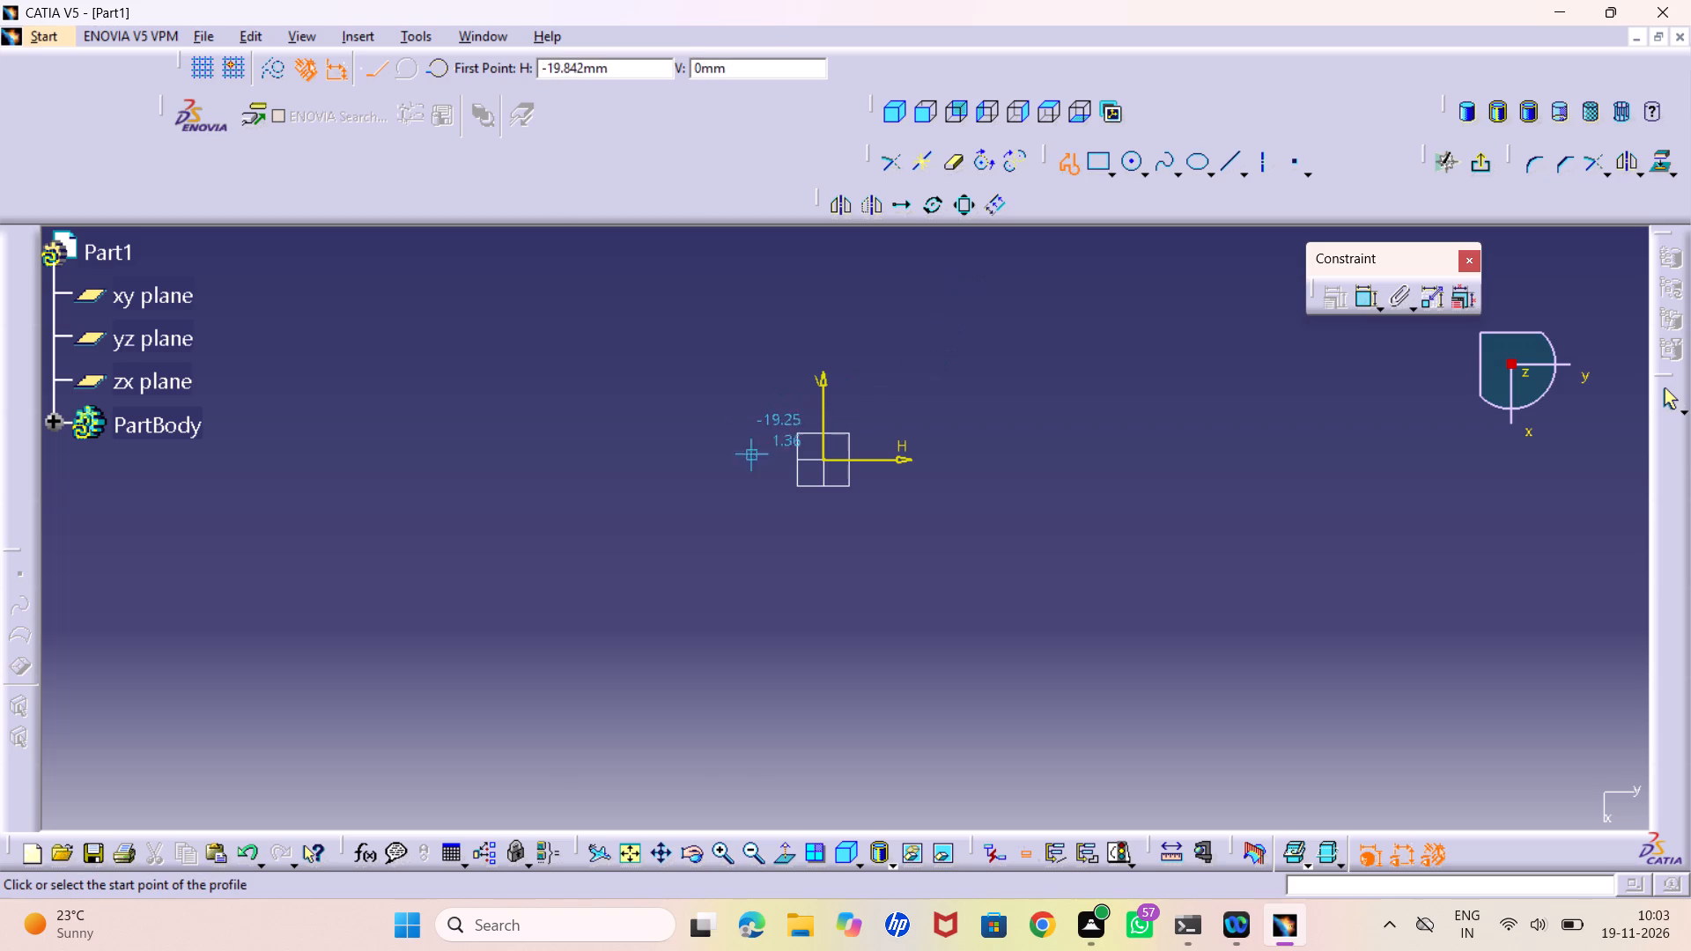
pyautogui.click(745, 462)
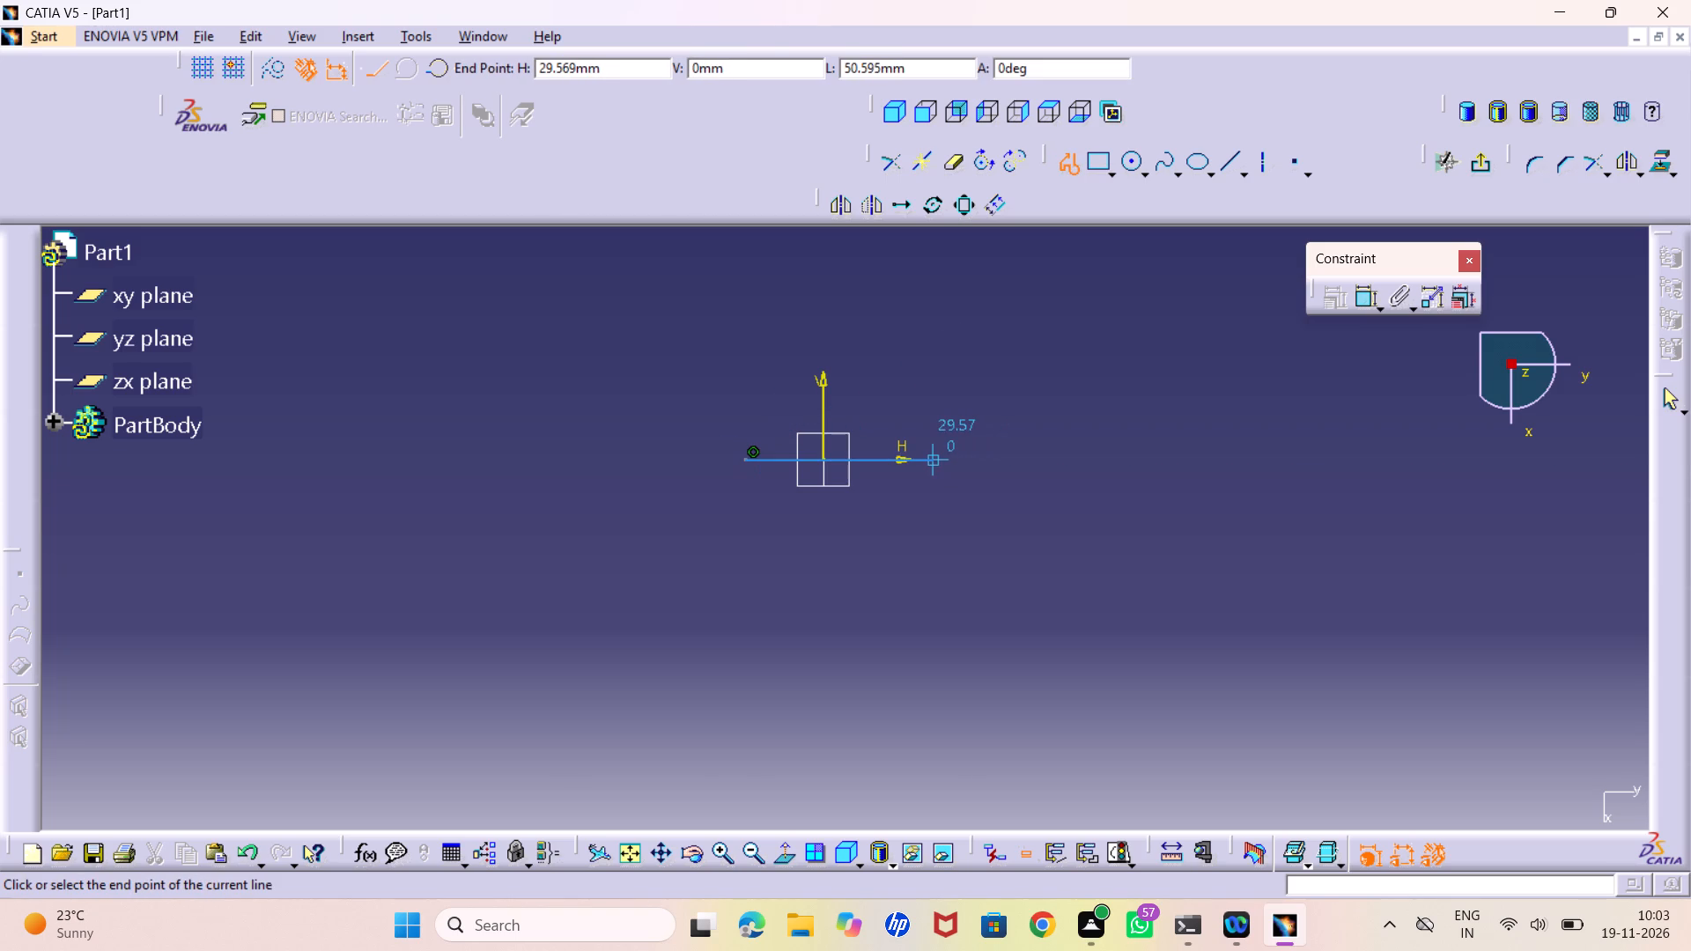
pyautogui.click(934, 464)
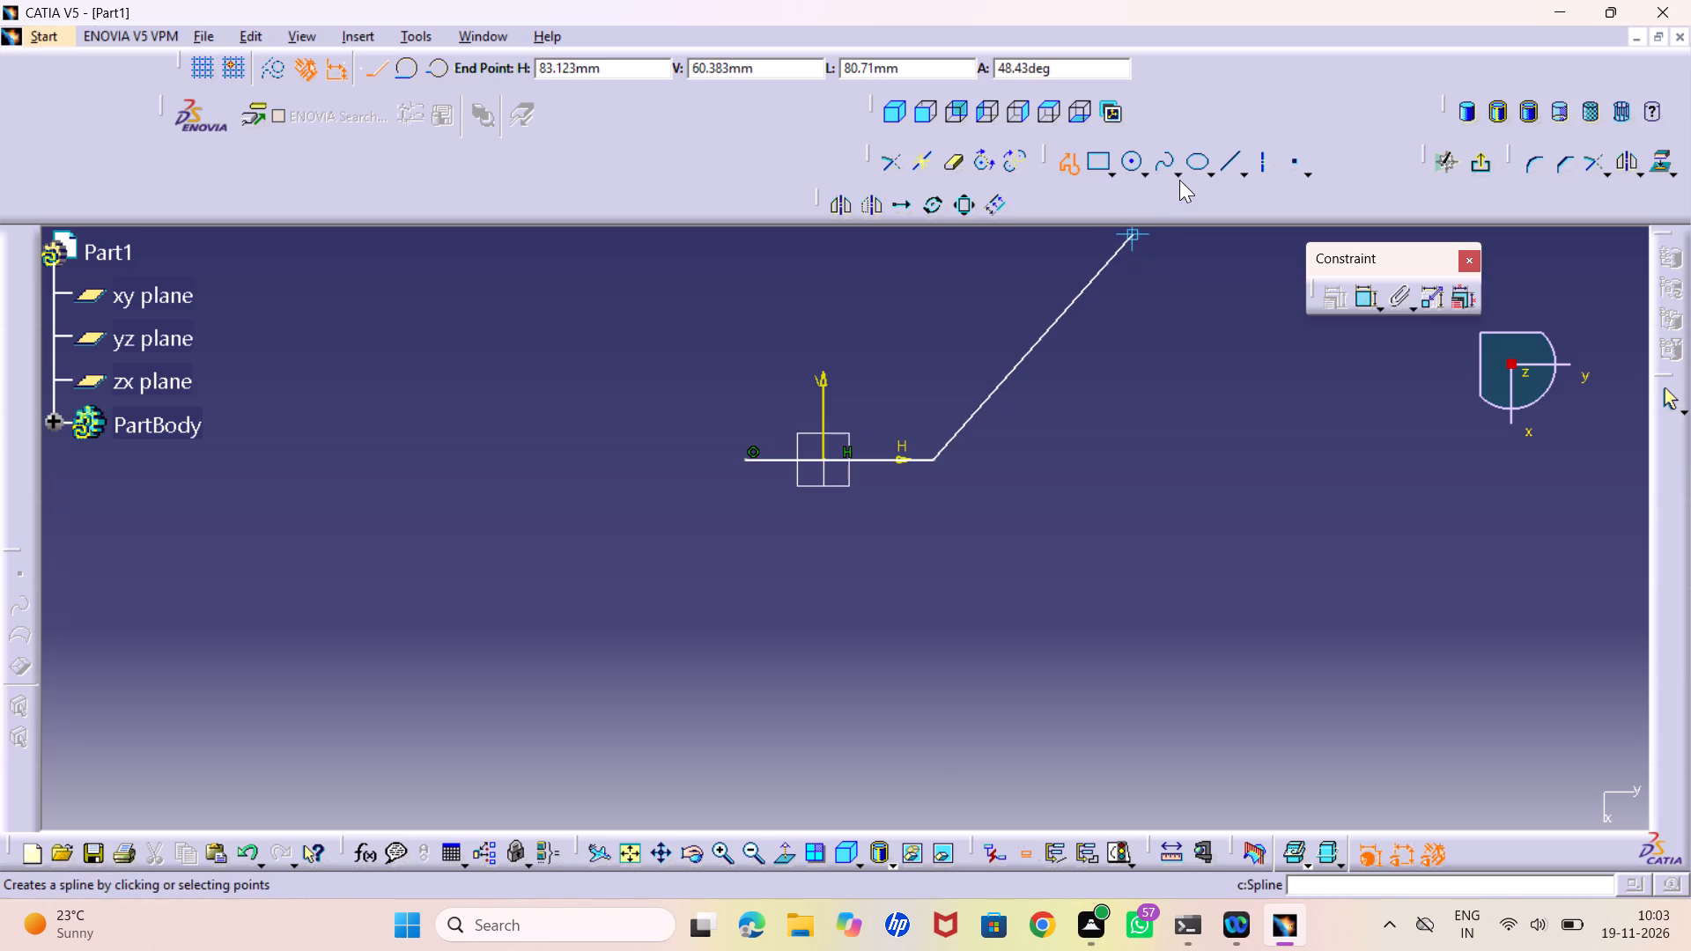
# Draw an inward-curving three-point arc of about 31 mm radius from the line's positive-H end down to about H 50, V -39 mm.
pyautogui.click(1144, 168)
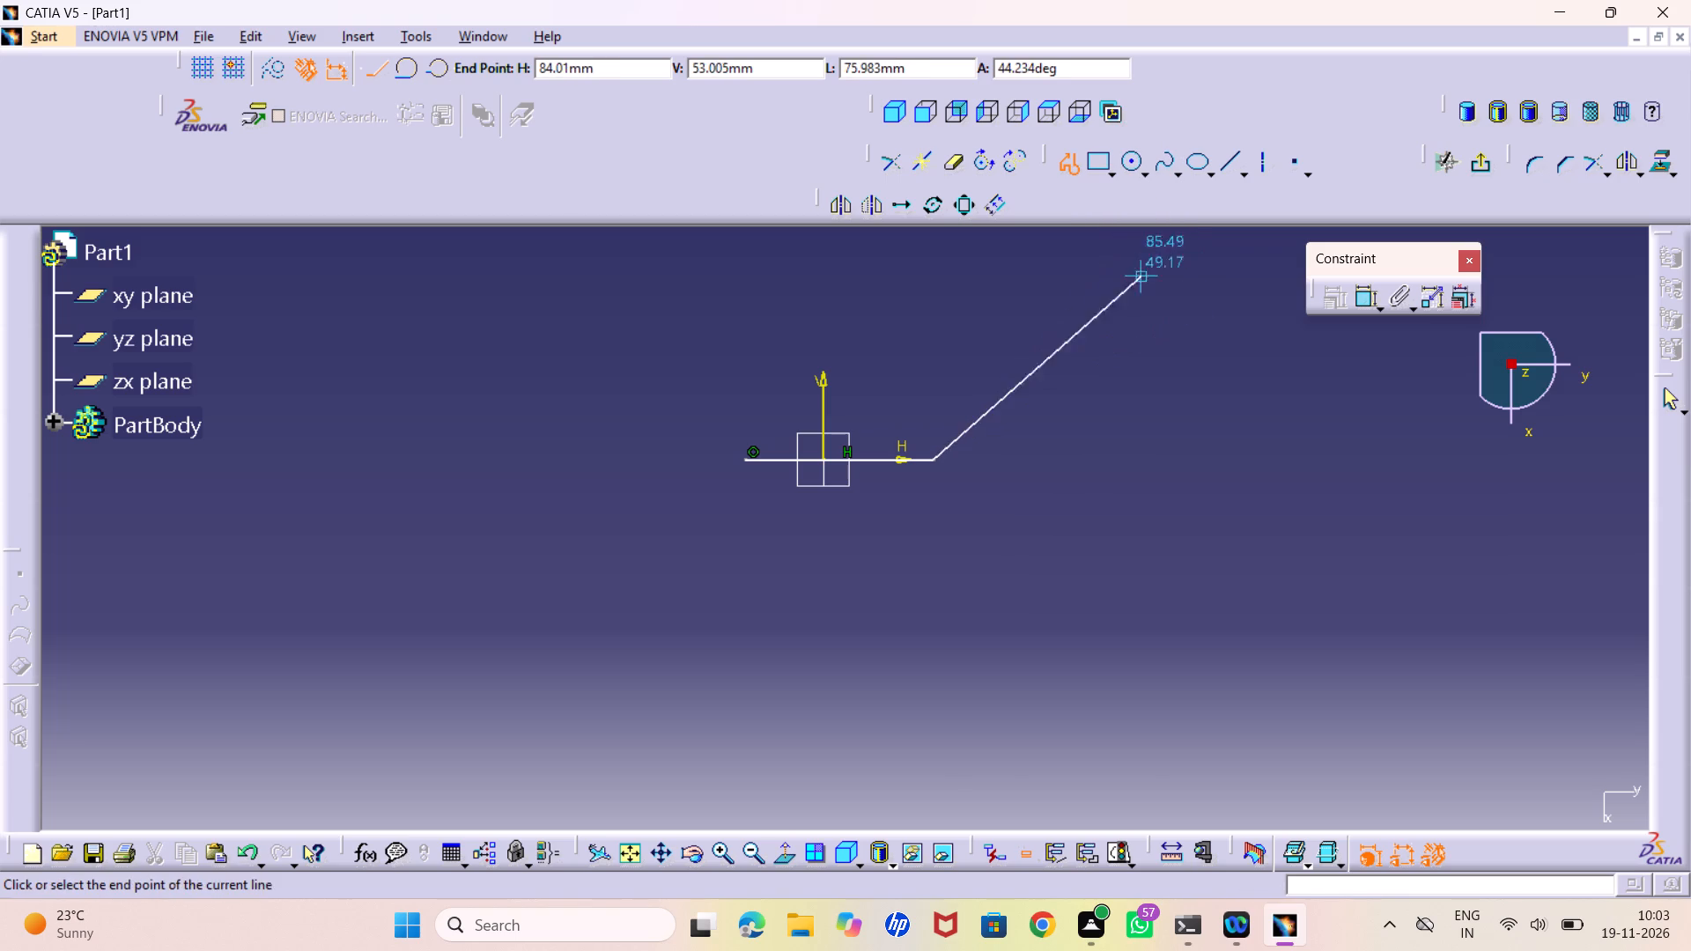
pyautogui.click(1142, 170)
pyautogui.click(1159, 349)
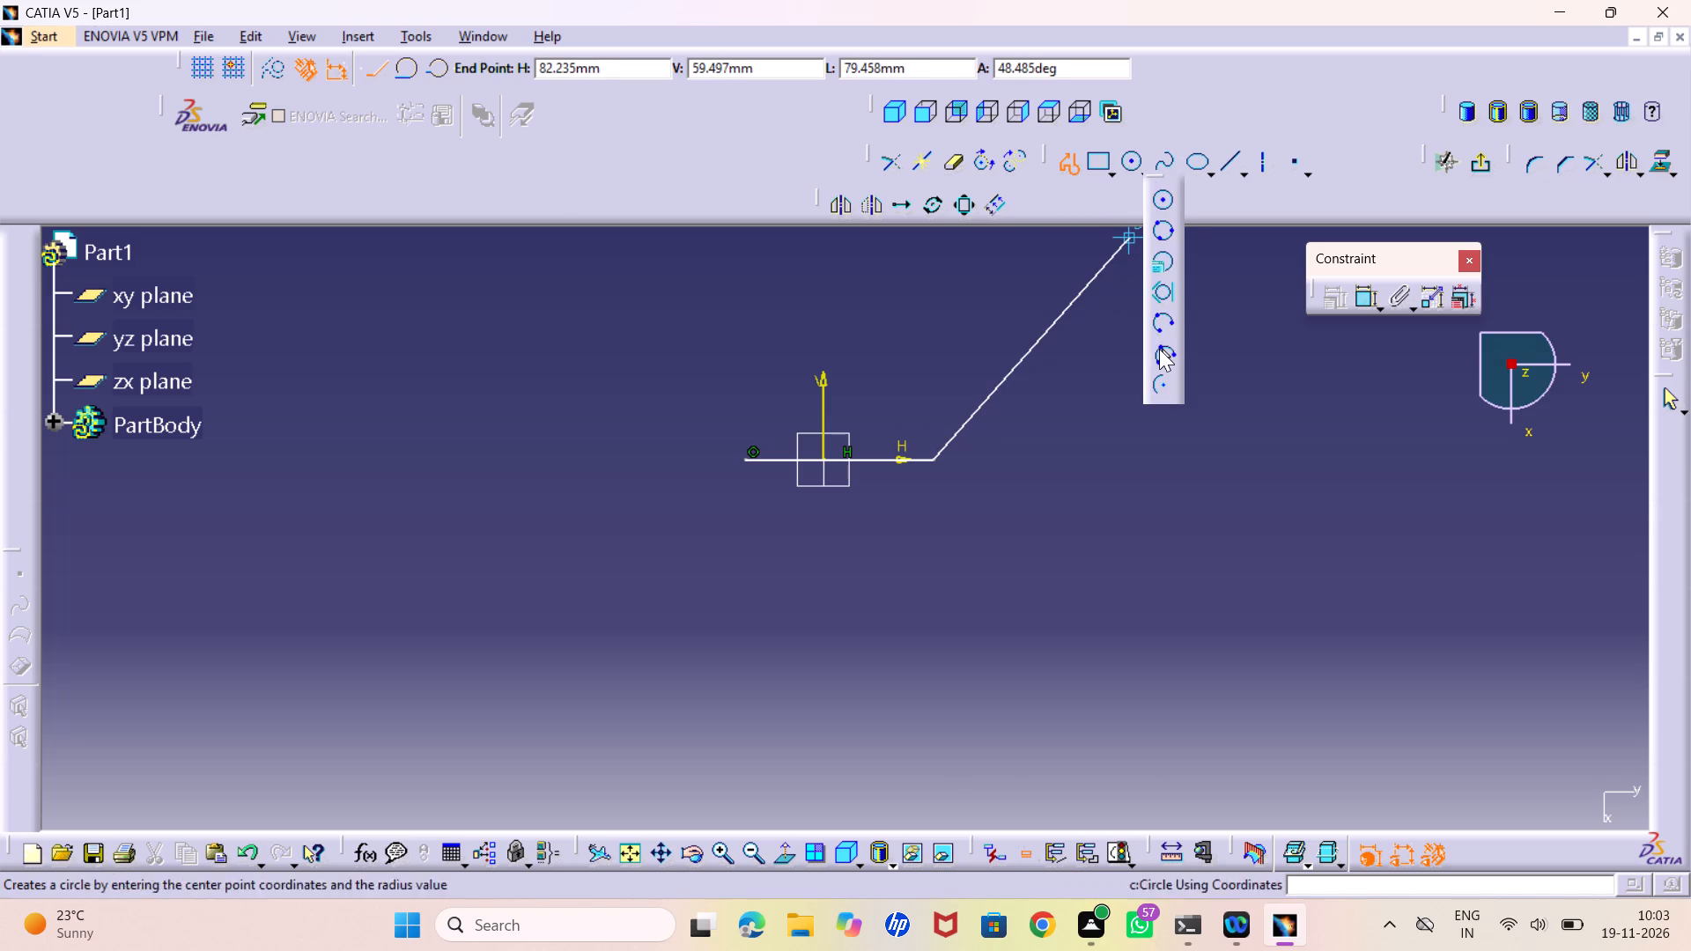
pyautogui.click(936, 461)
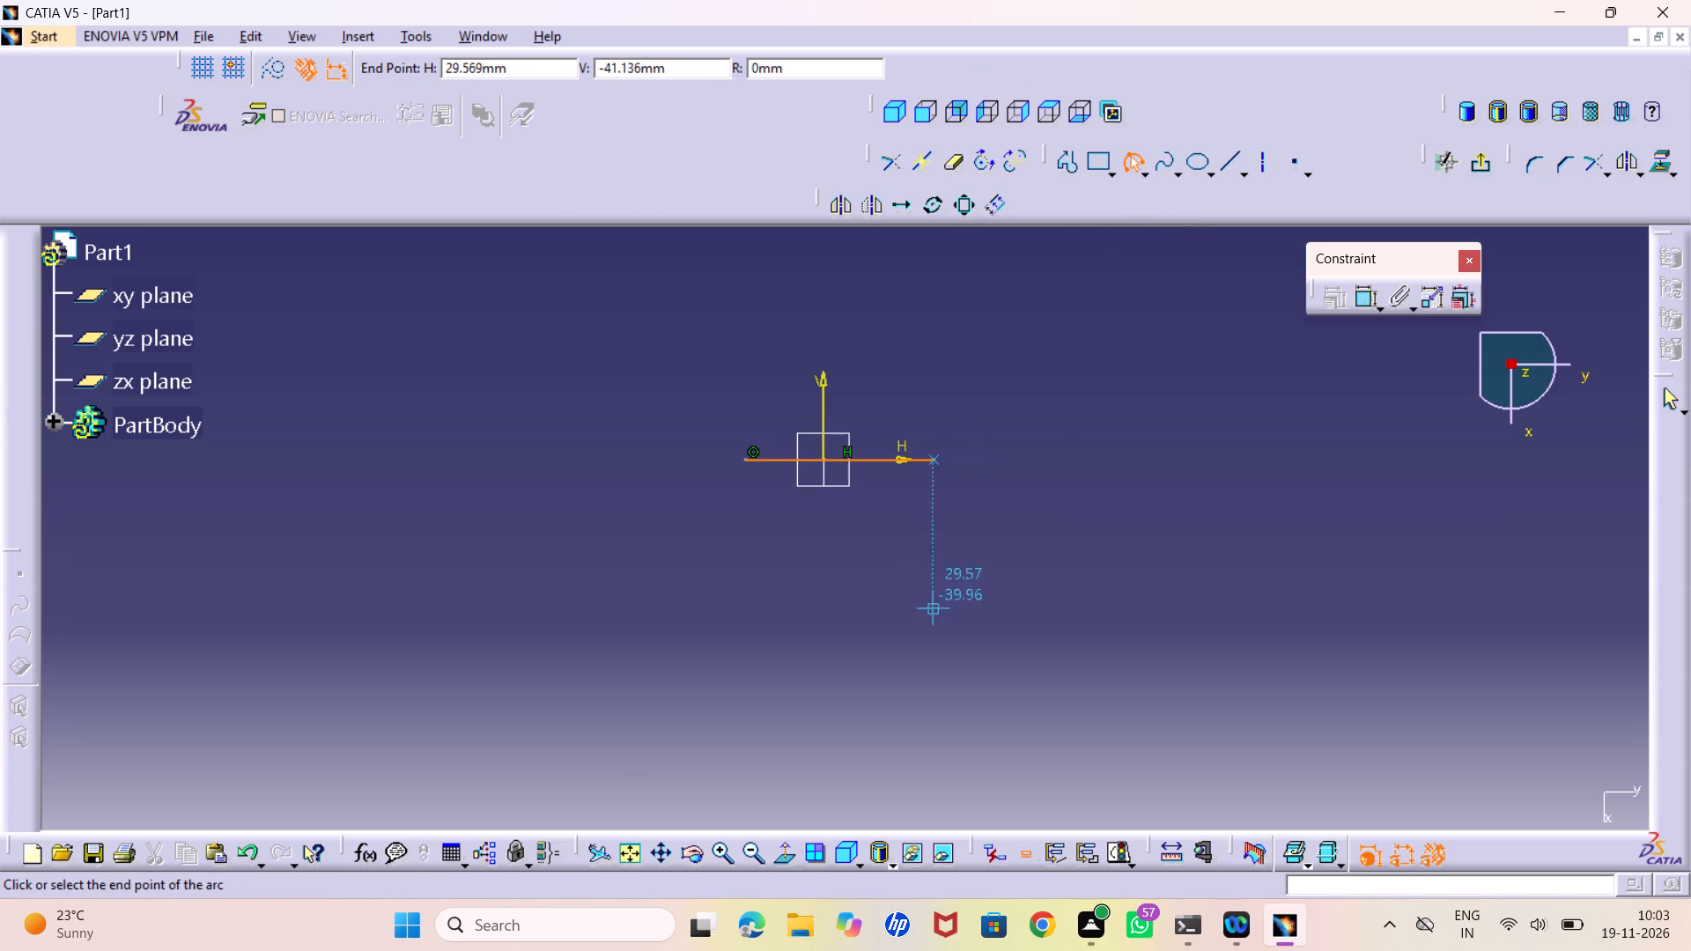
pyautogui.click(1010, 605)
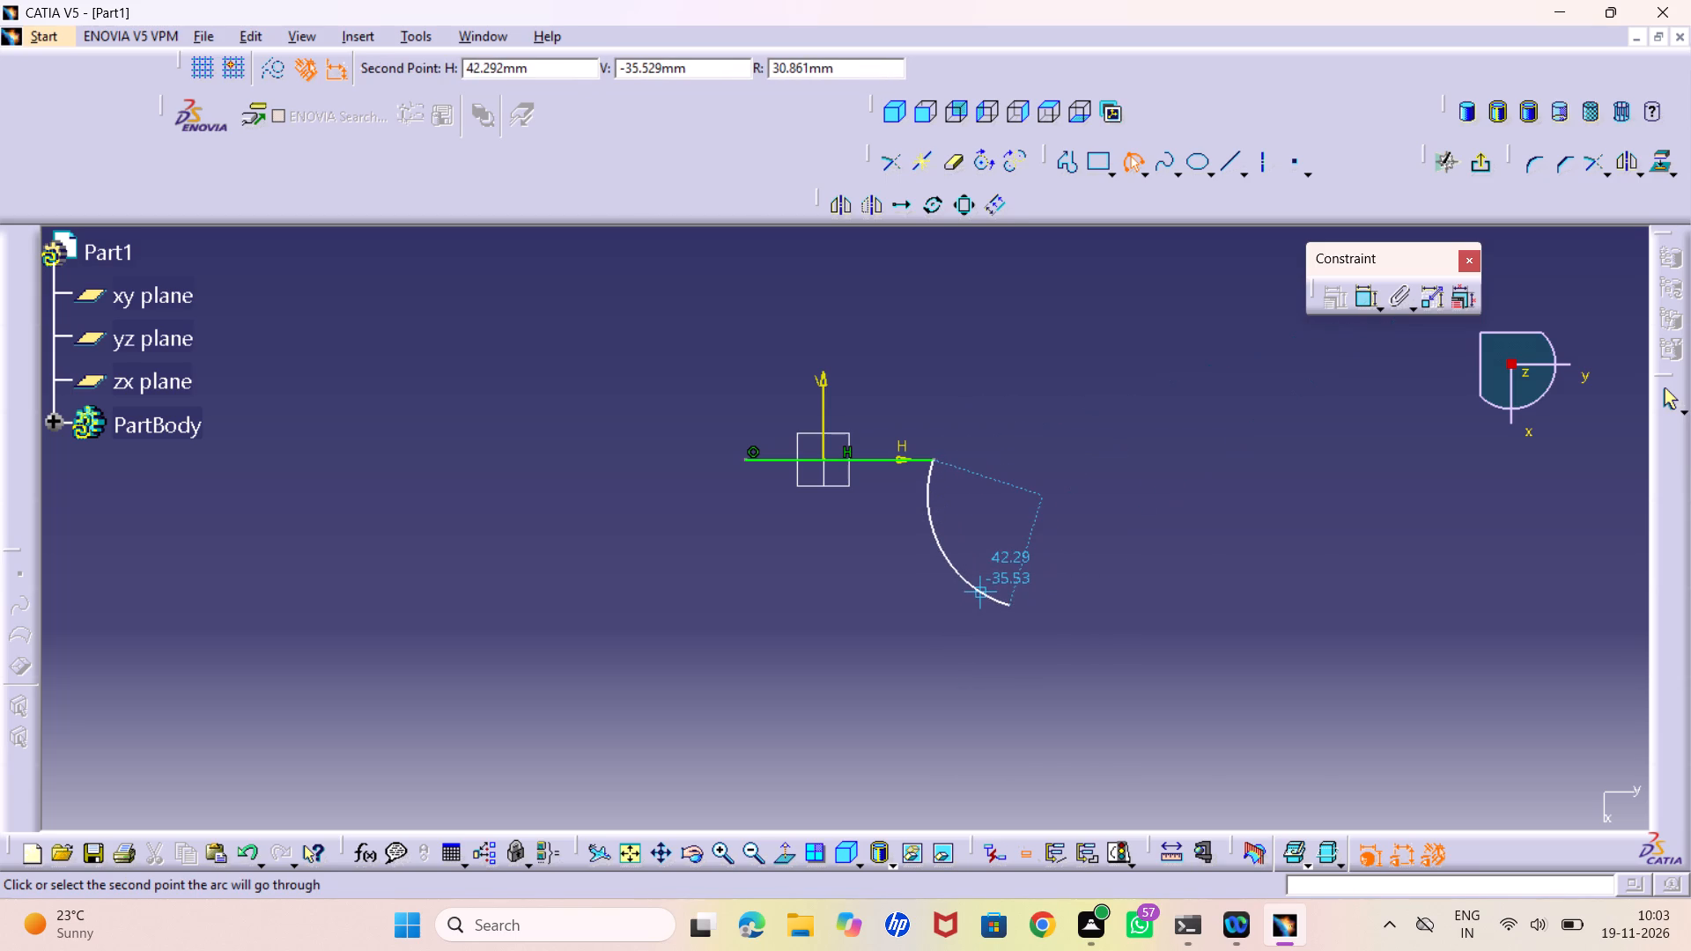
pyautogui.click(980, 593)
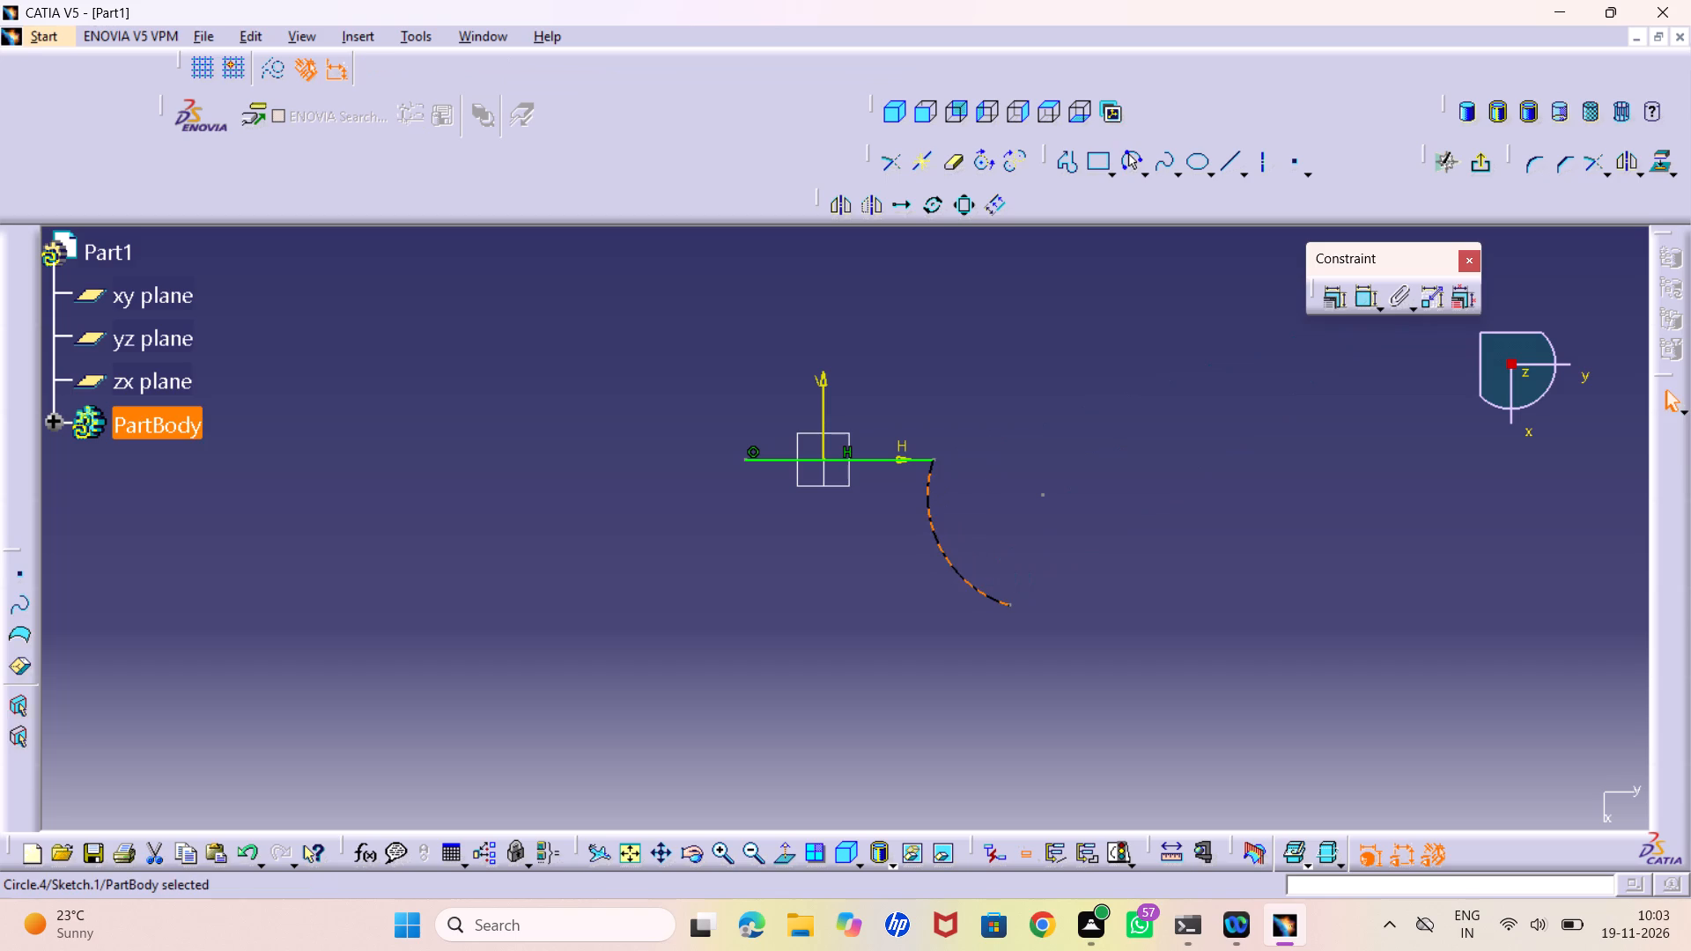
pyautogui.click(1085, 527)
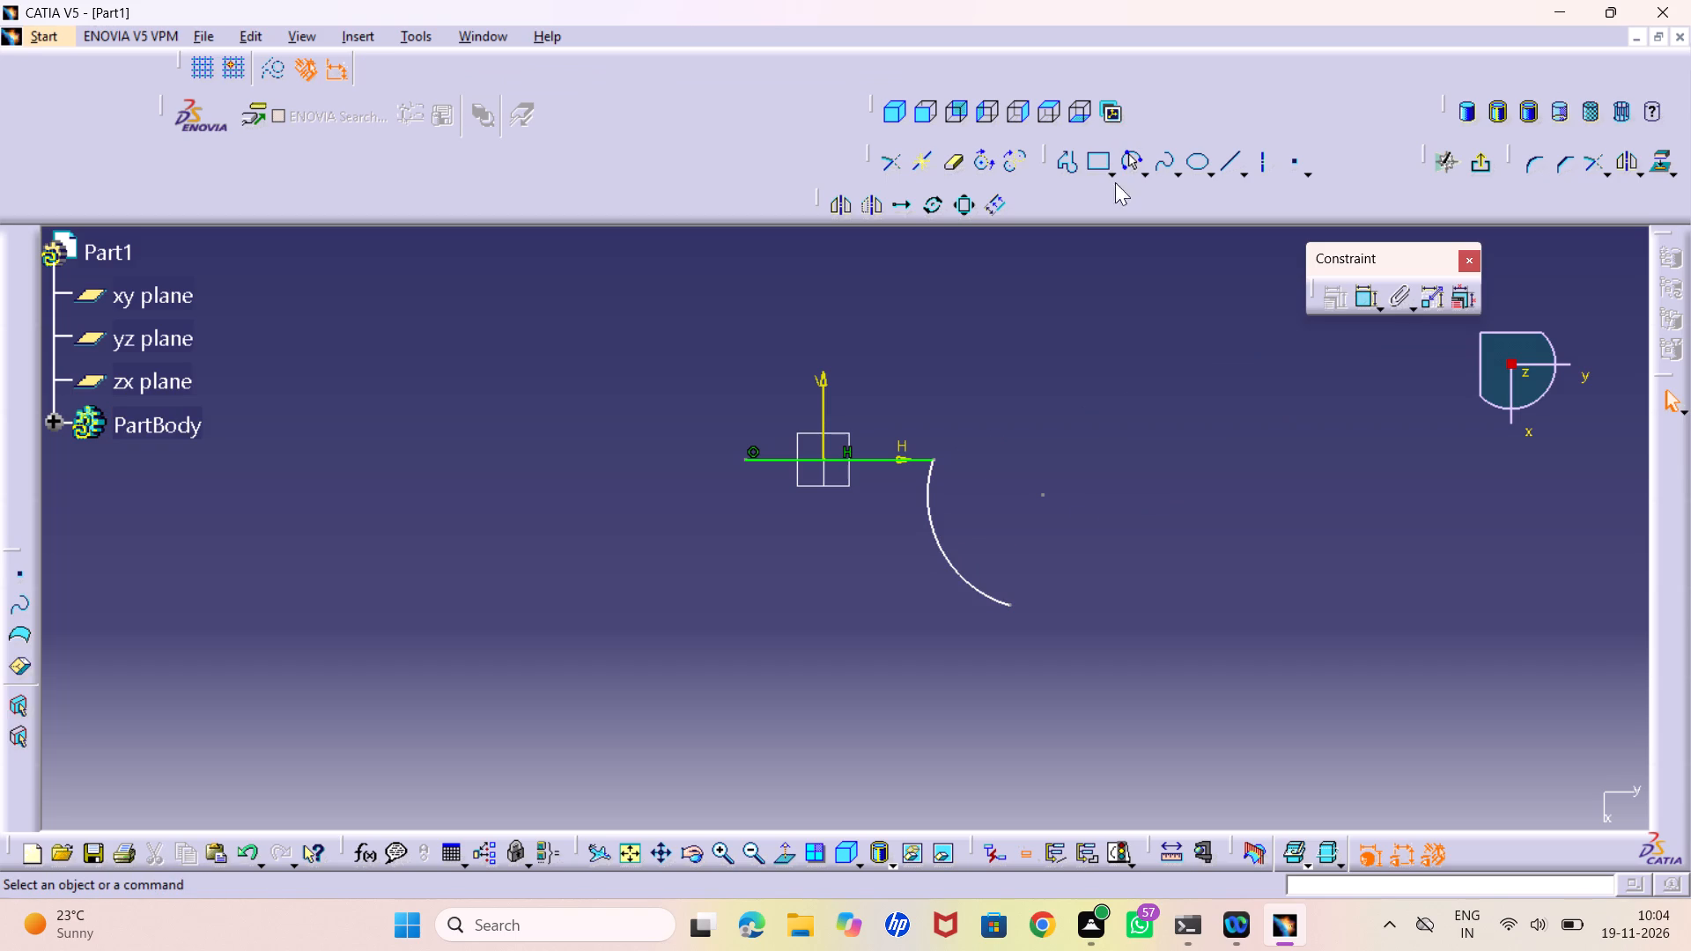
# Draw a downward-bulging three-point arc from the side arc's lower end to about H -36, V -37 mm.
pyautogui.click(1126, 158)
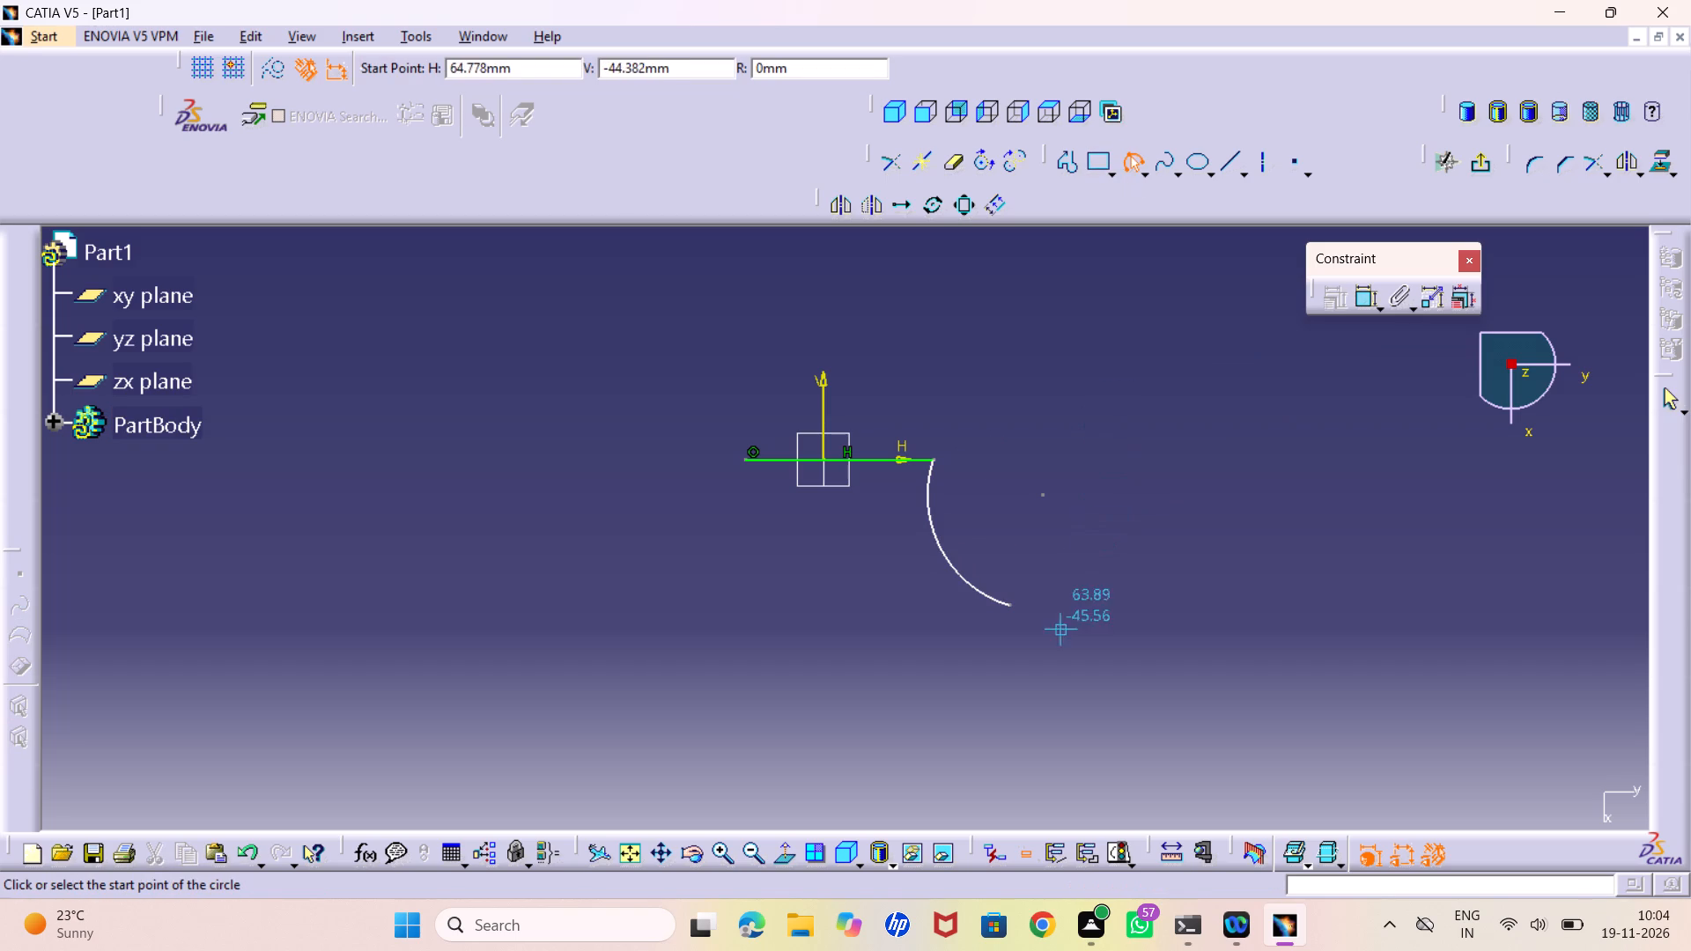
pyautogui.click(1008, 607)
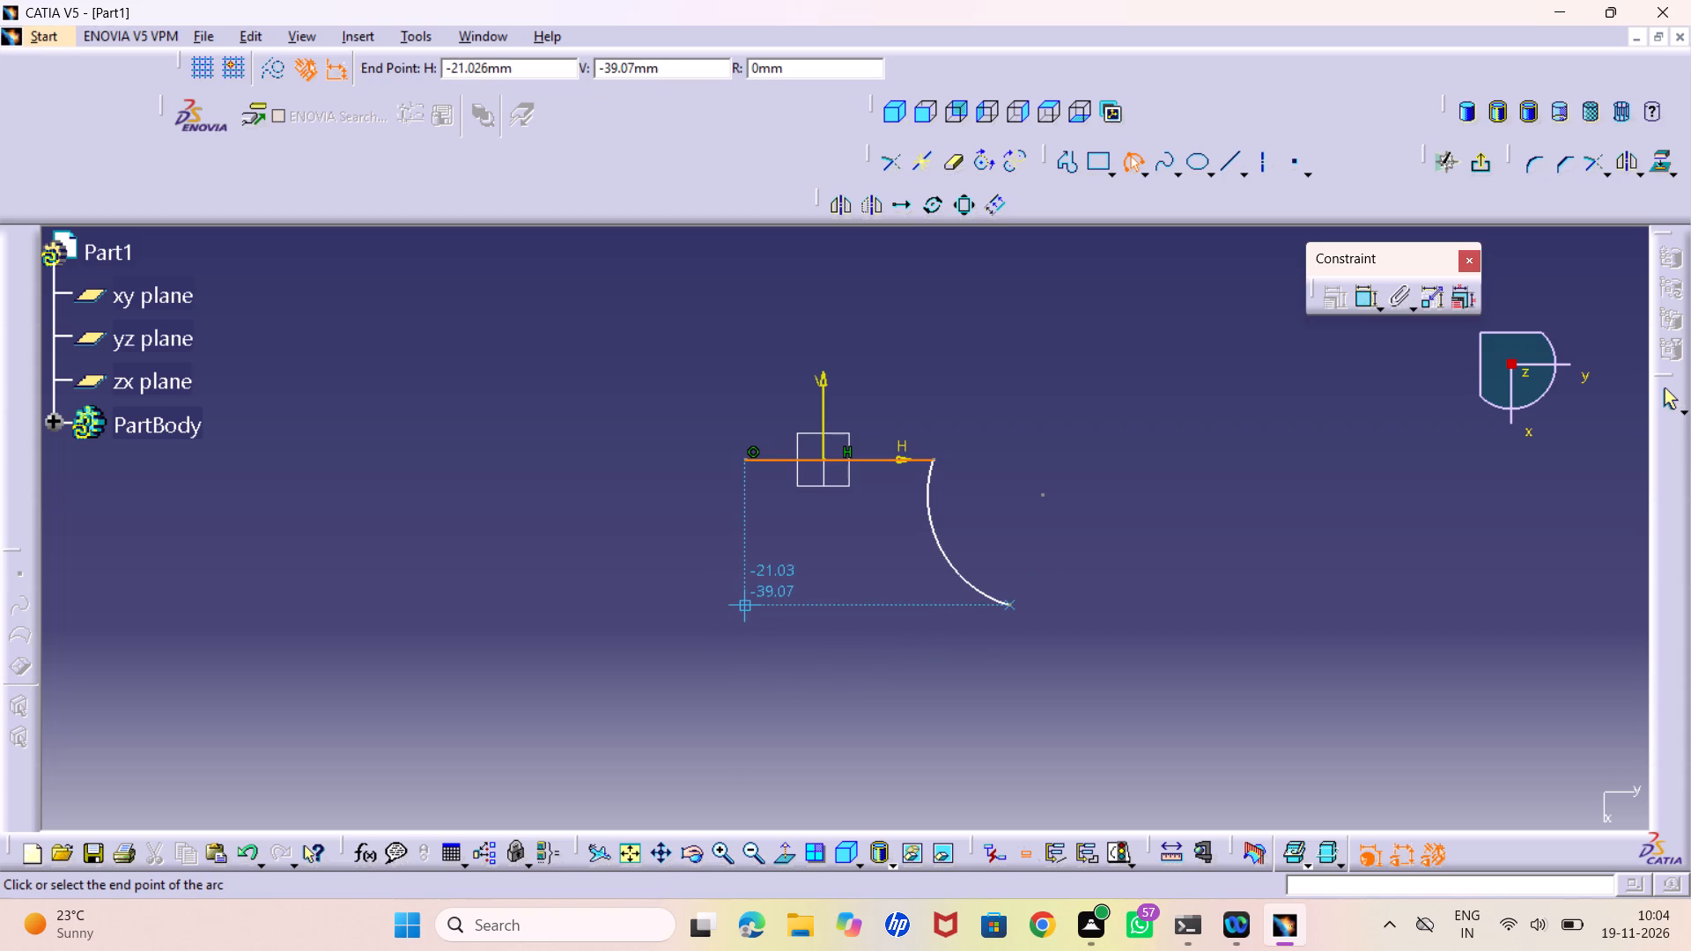
pyautogui.click(690, 598)
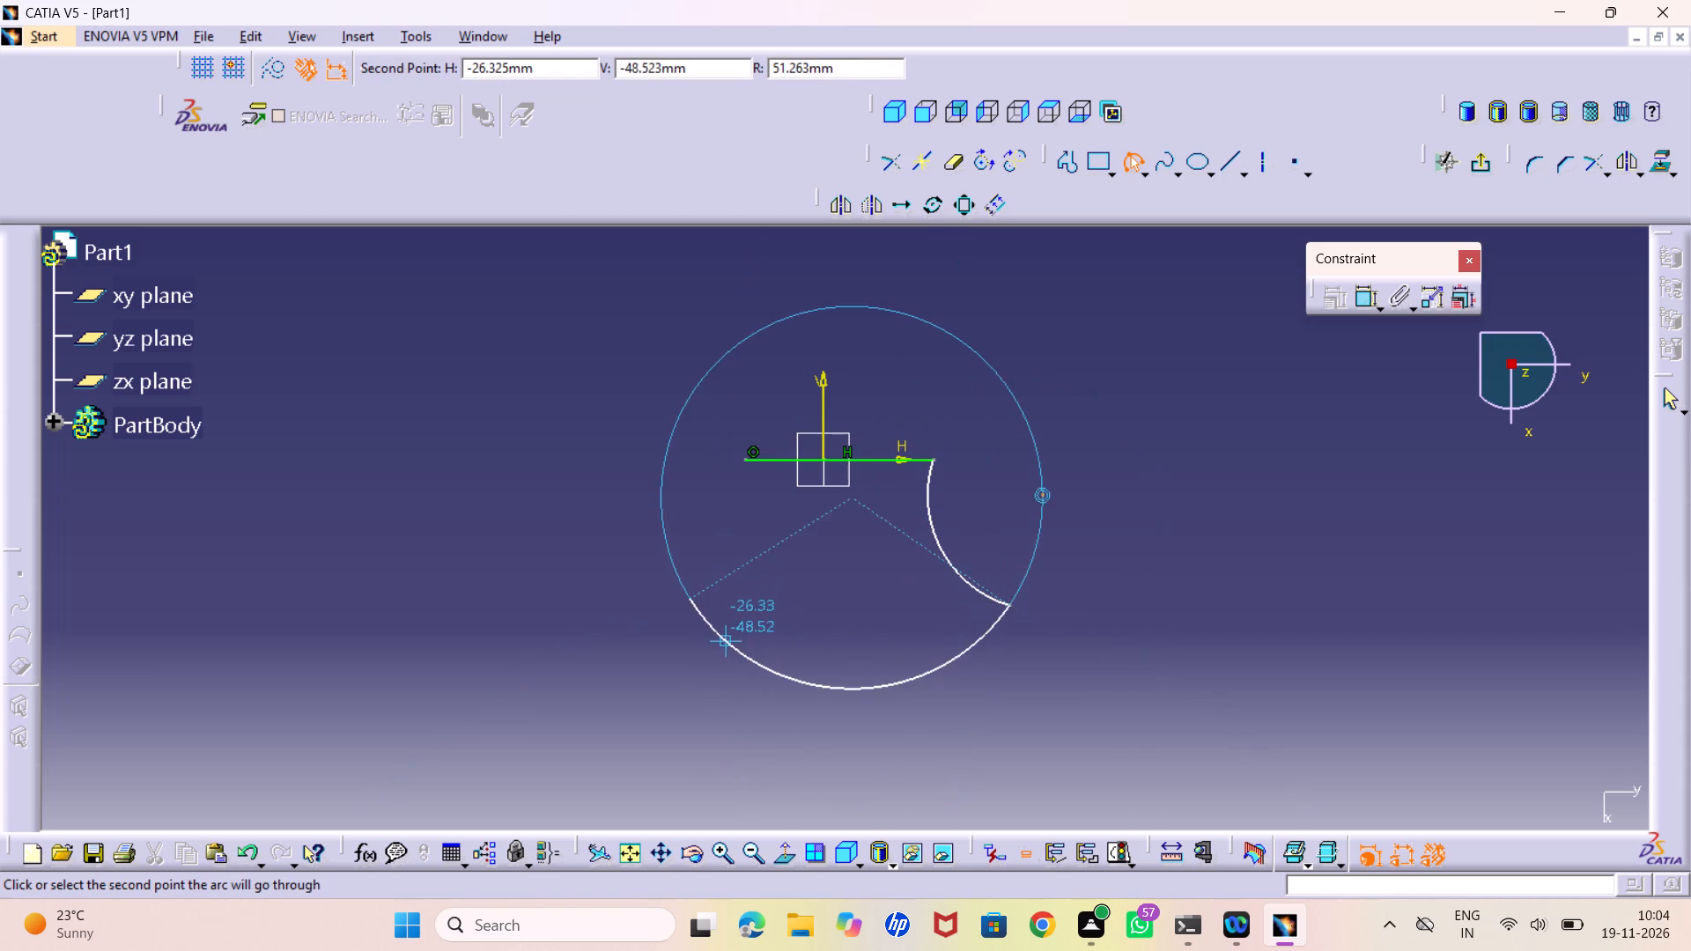
pyautogui.moveTo(727, 653); pyautogui.dragTo(727, 664)
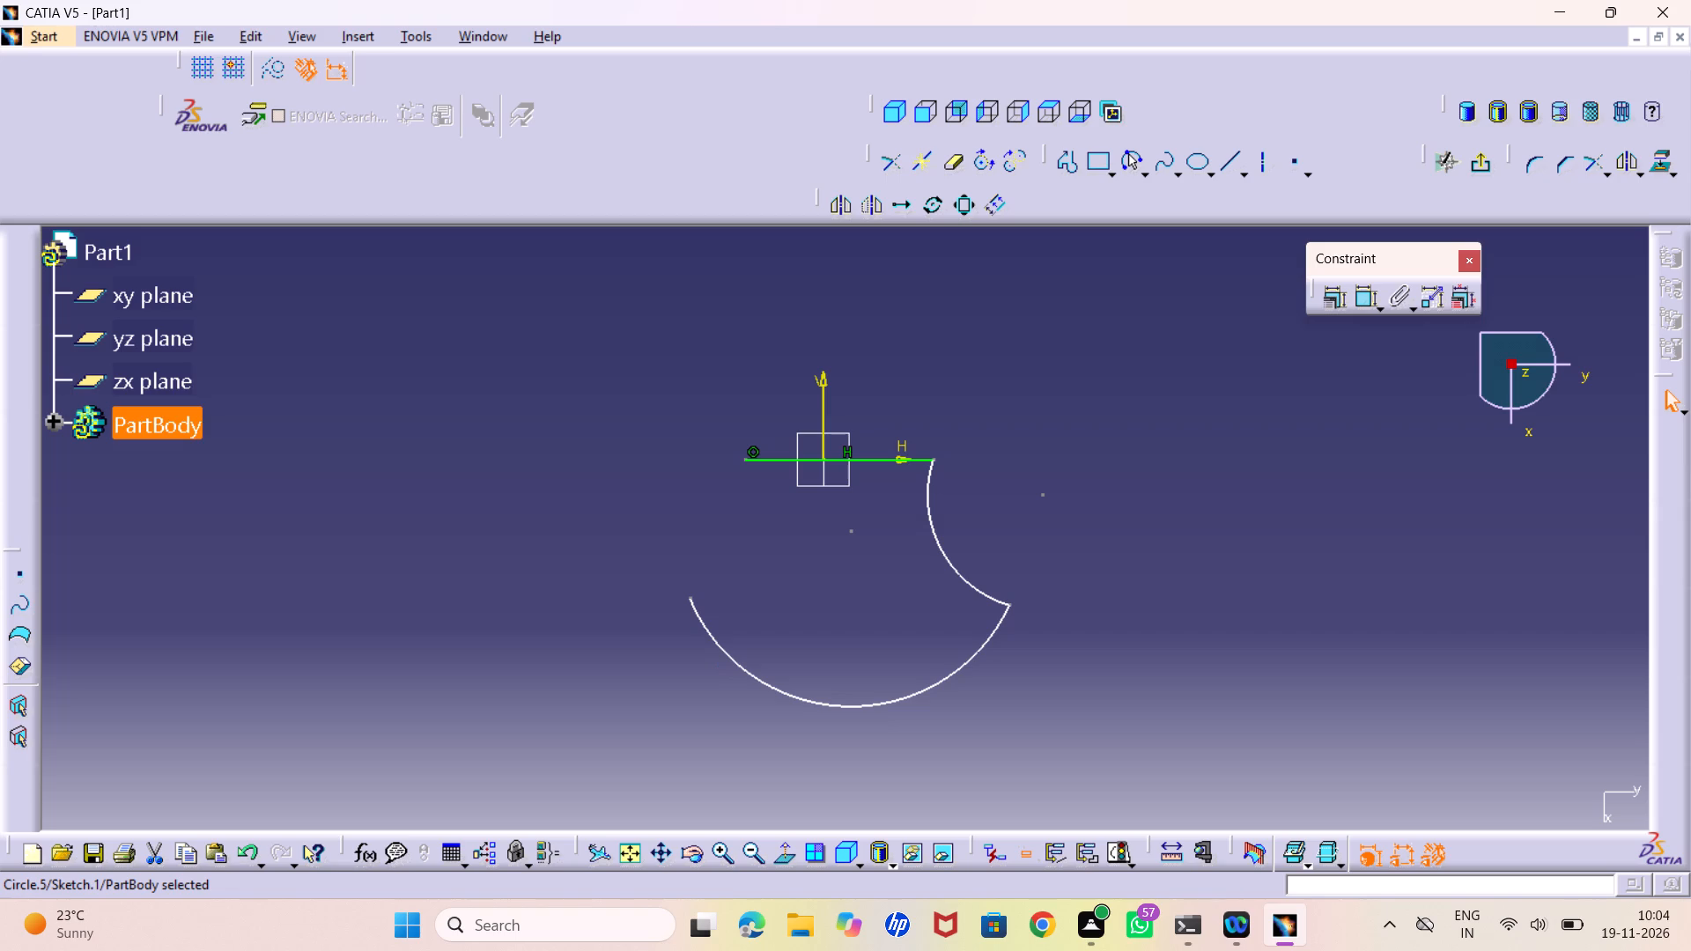
pyautogui.click(1087, 434)
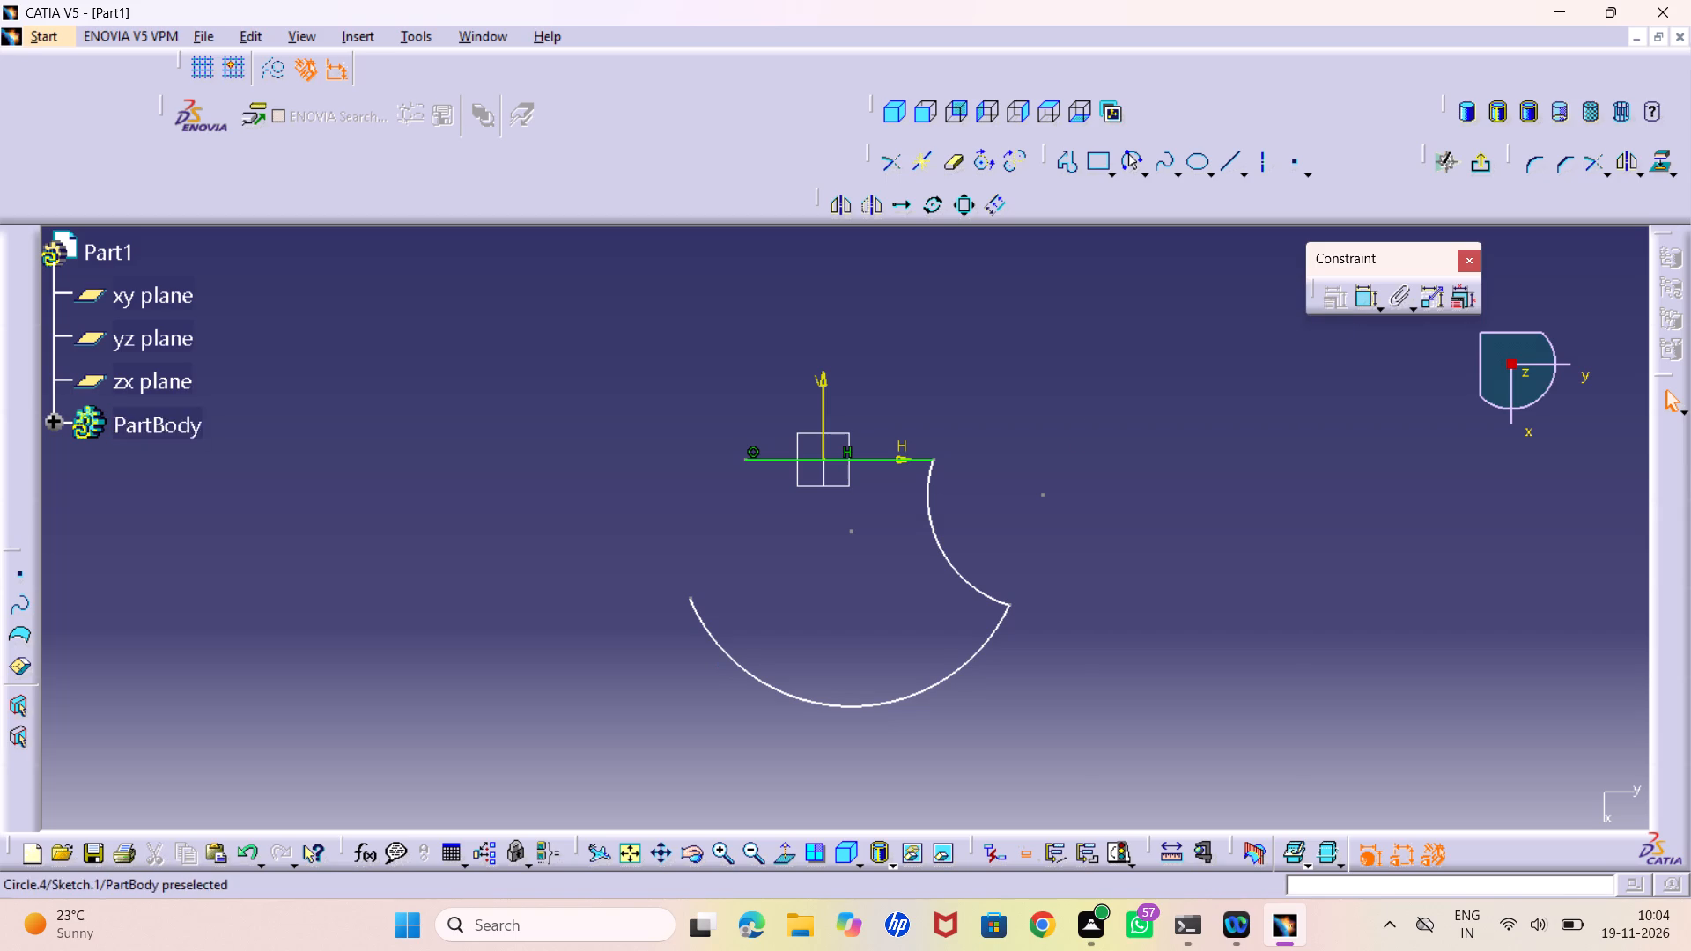
# Close the profile with an inward-curving arc of about 26 mm radius from the bottom arc's free end to the horizontal line's free end.
pyautogui.click(1133, 156)
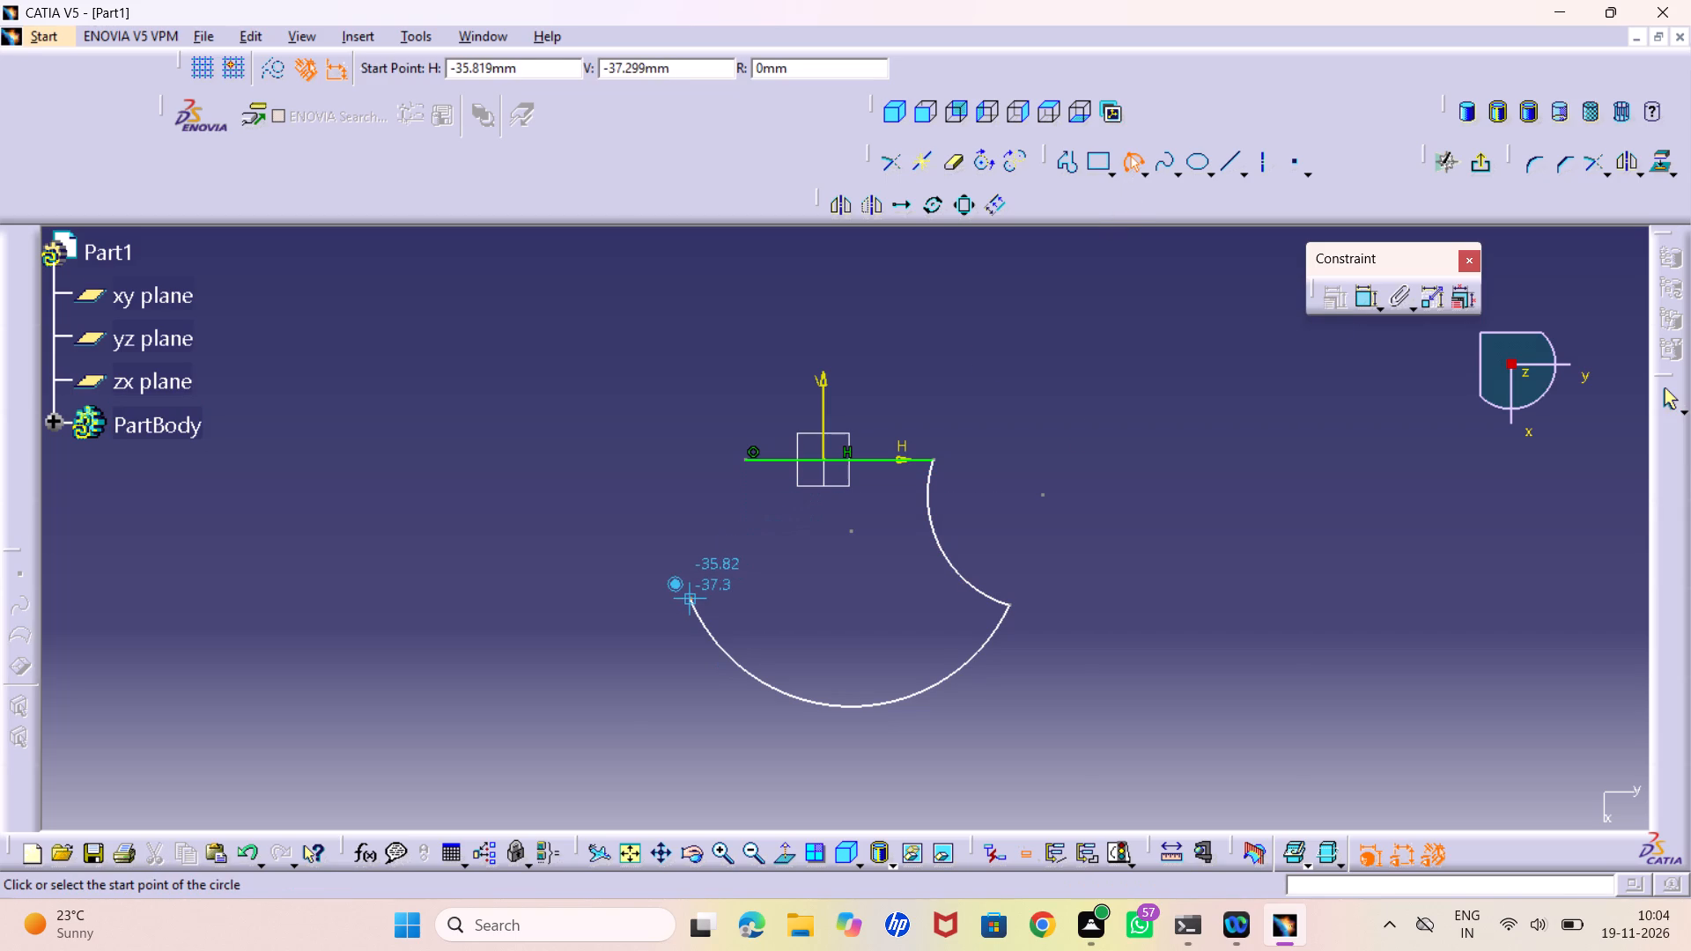
pyautogui.click(689, 598)
pyautogui.click(746, 459)
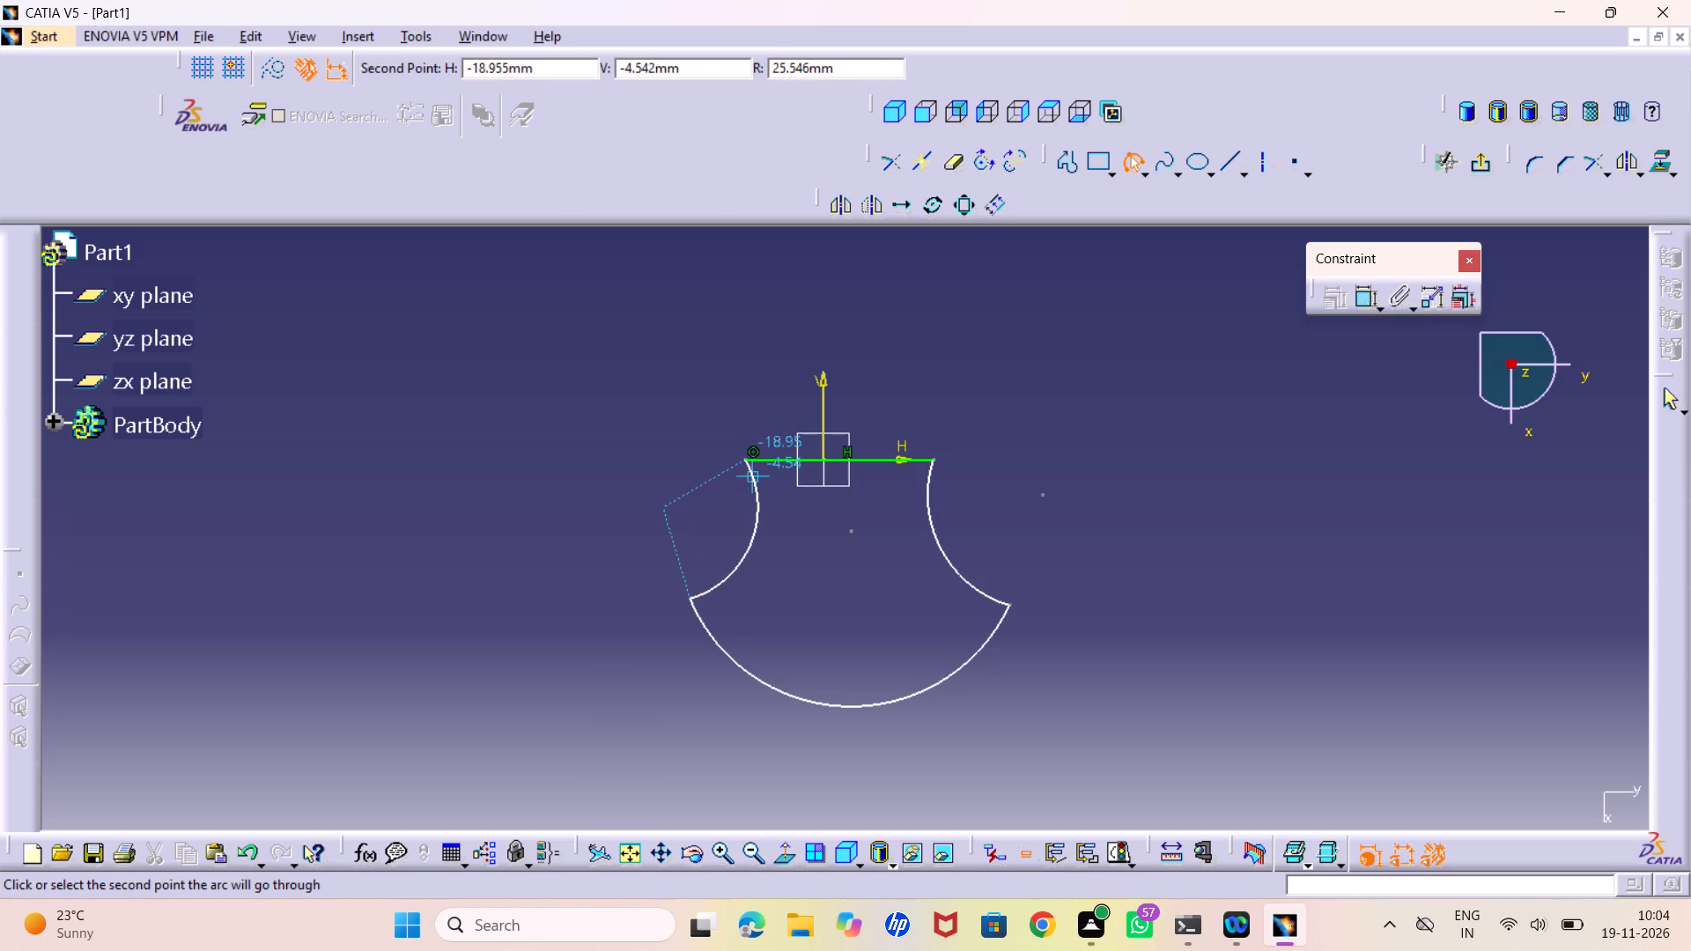
pyautogui.click(751, 478)
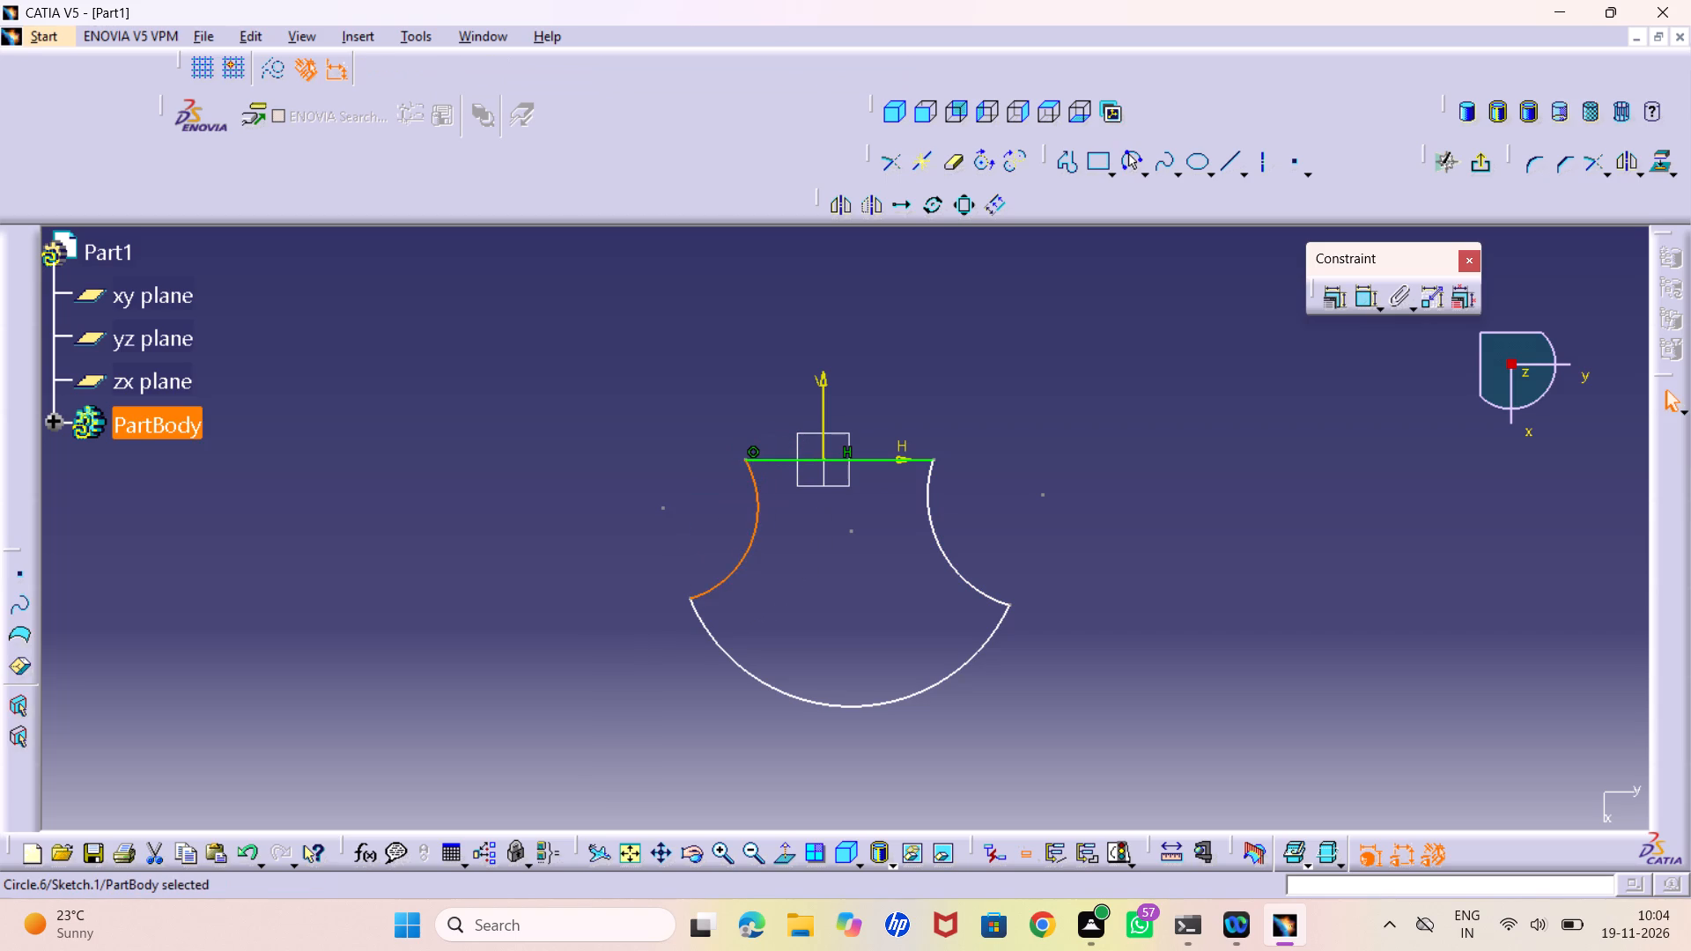
pyautogui.click(1312, 519)
# Constrain the two side arcs to be symmetric about the vertical V axis.
pyautogui.doubleClick(1364, 294)
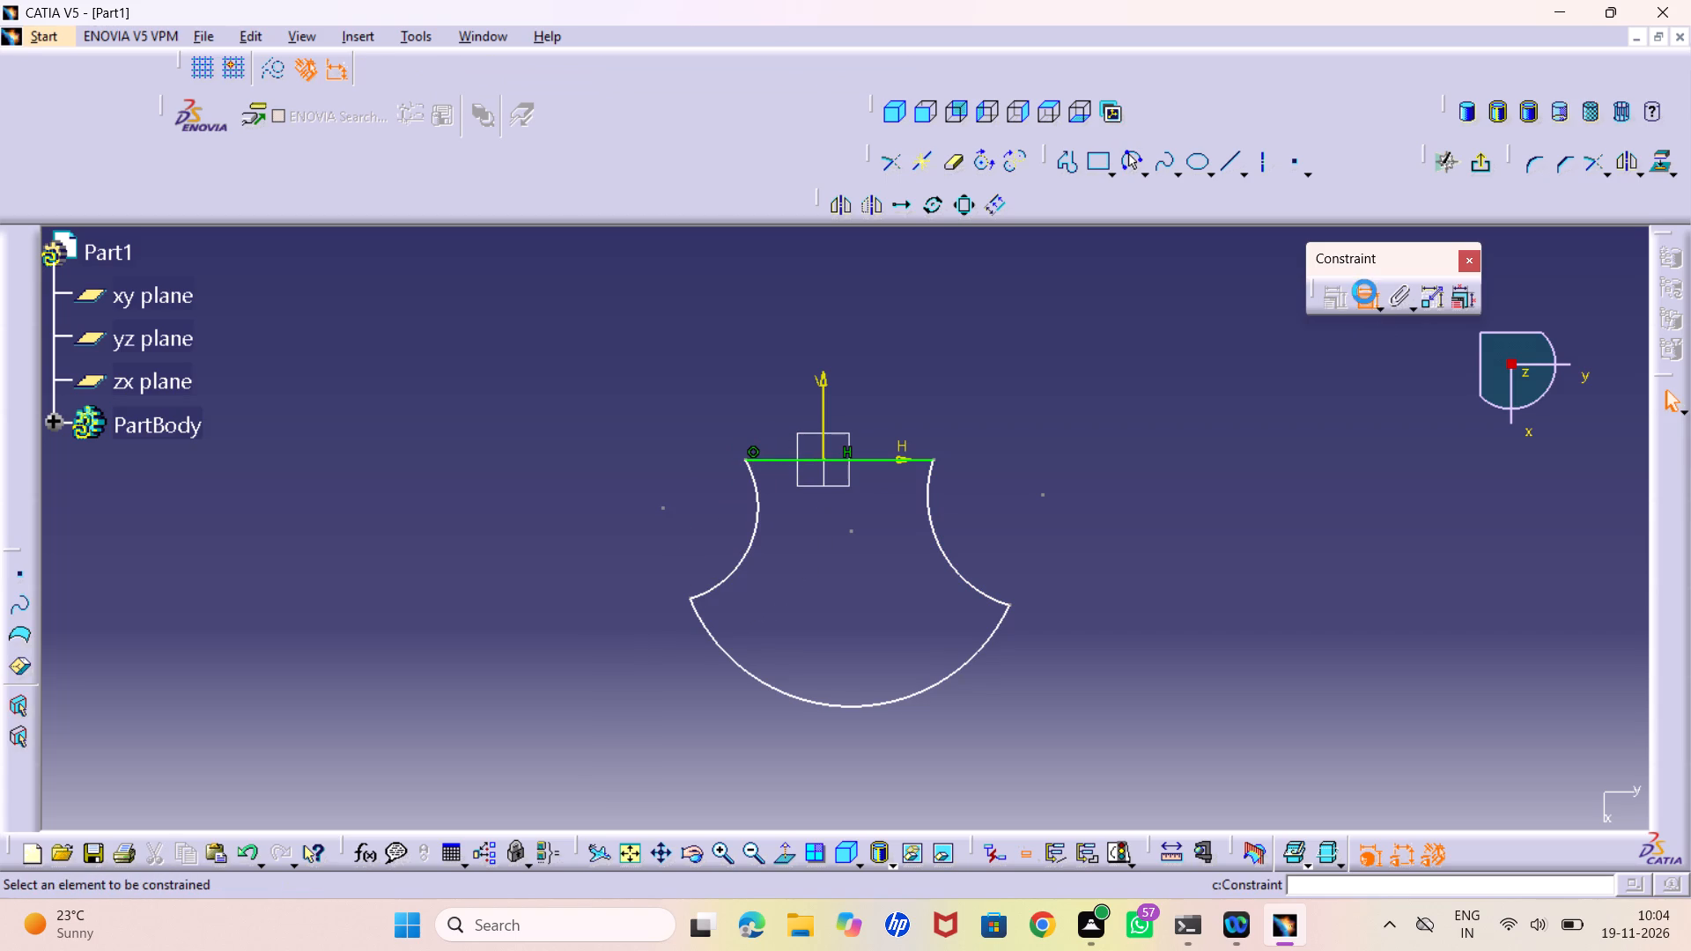
pyautogui.click(761, 511)
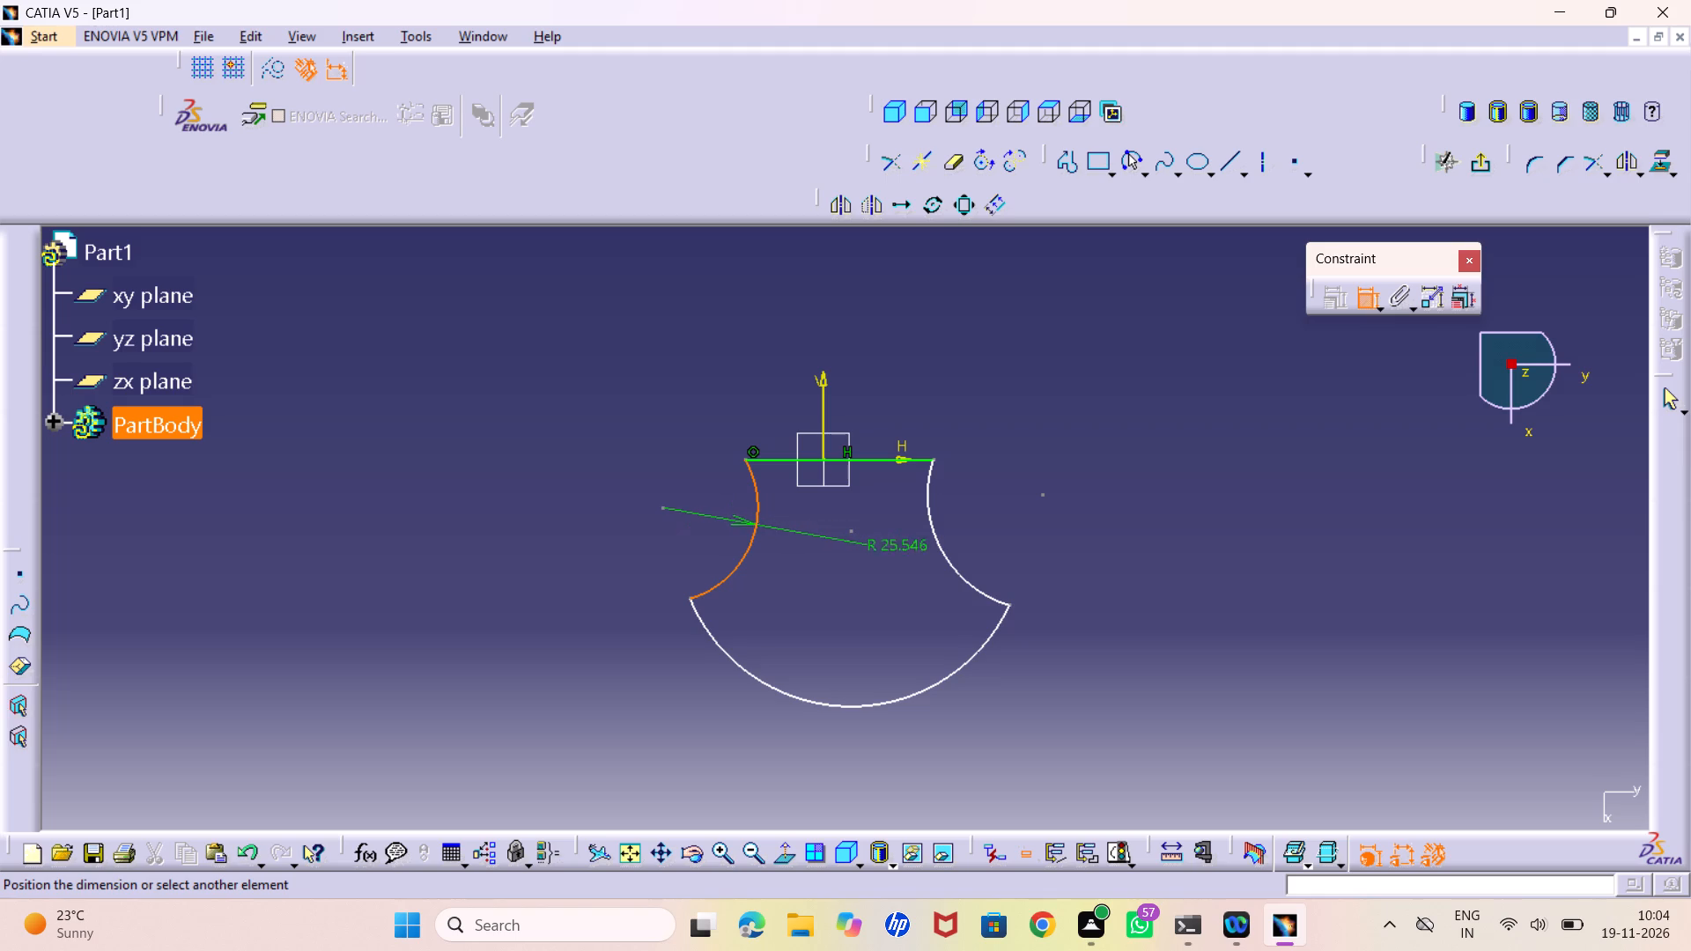
pyautogui.click(945, 546)
pyautogui.rightClick(873, 380)
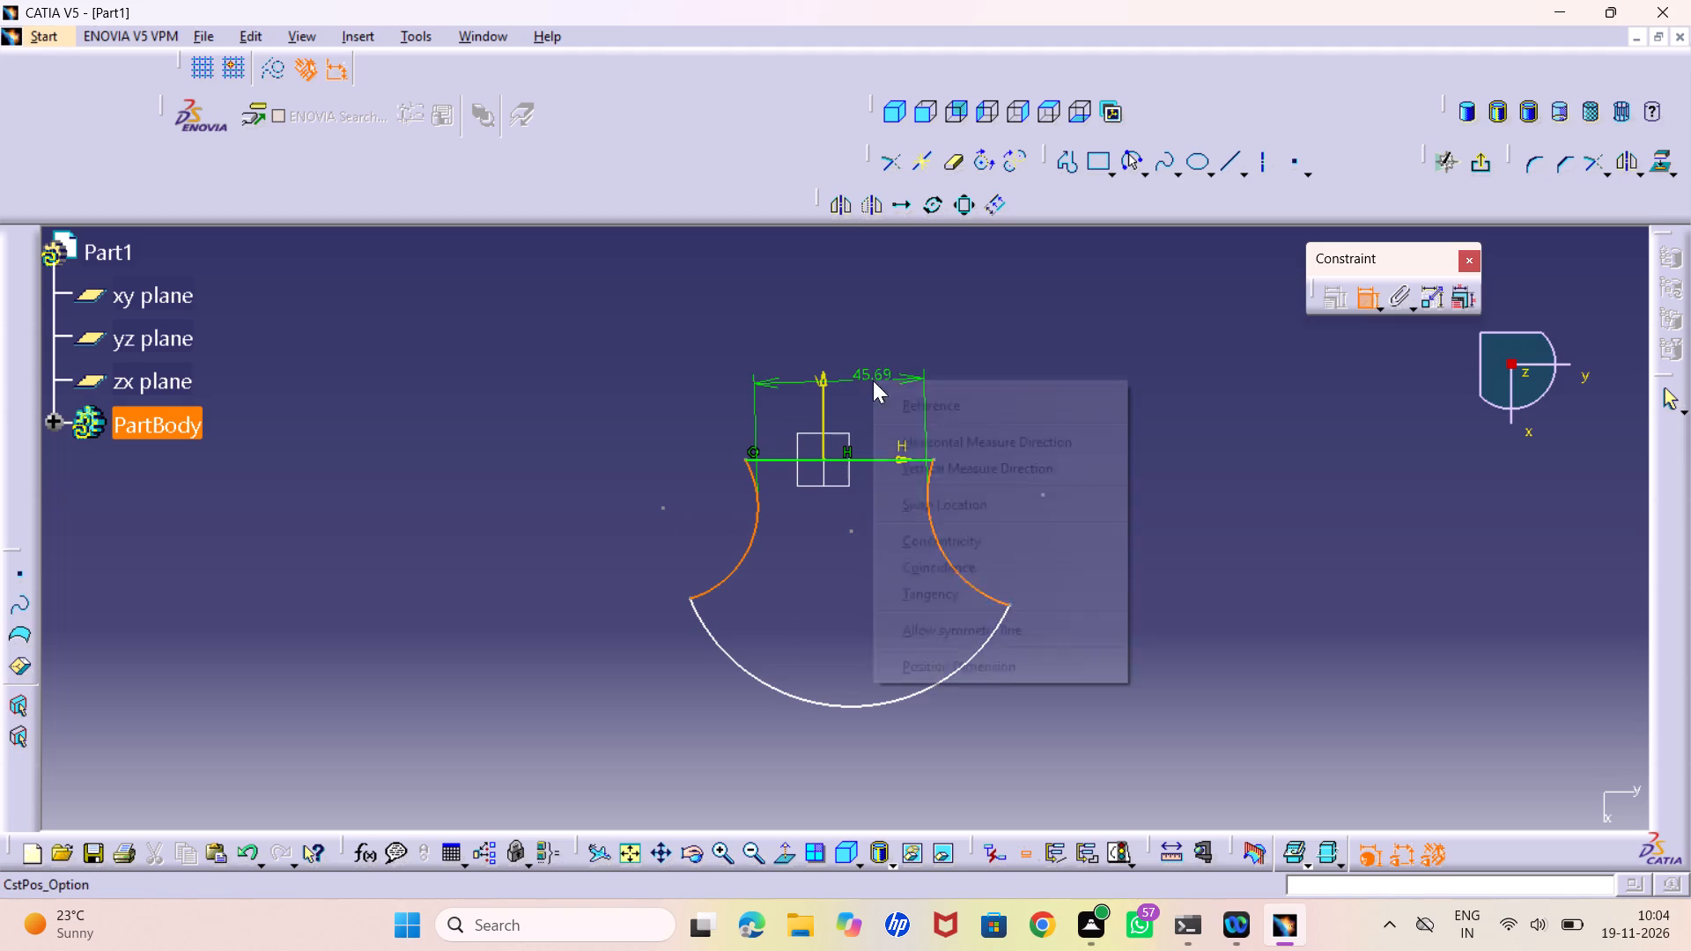
pyautogui.click(967, 618)
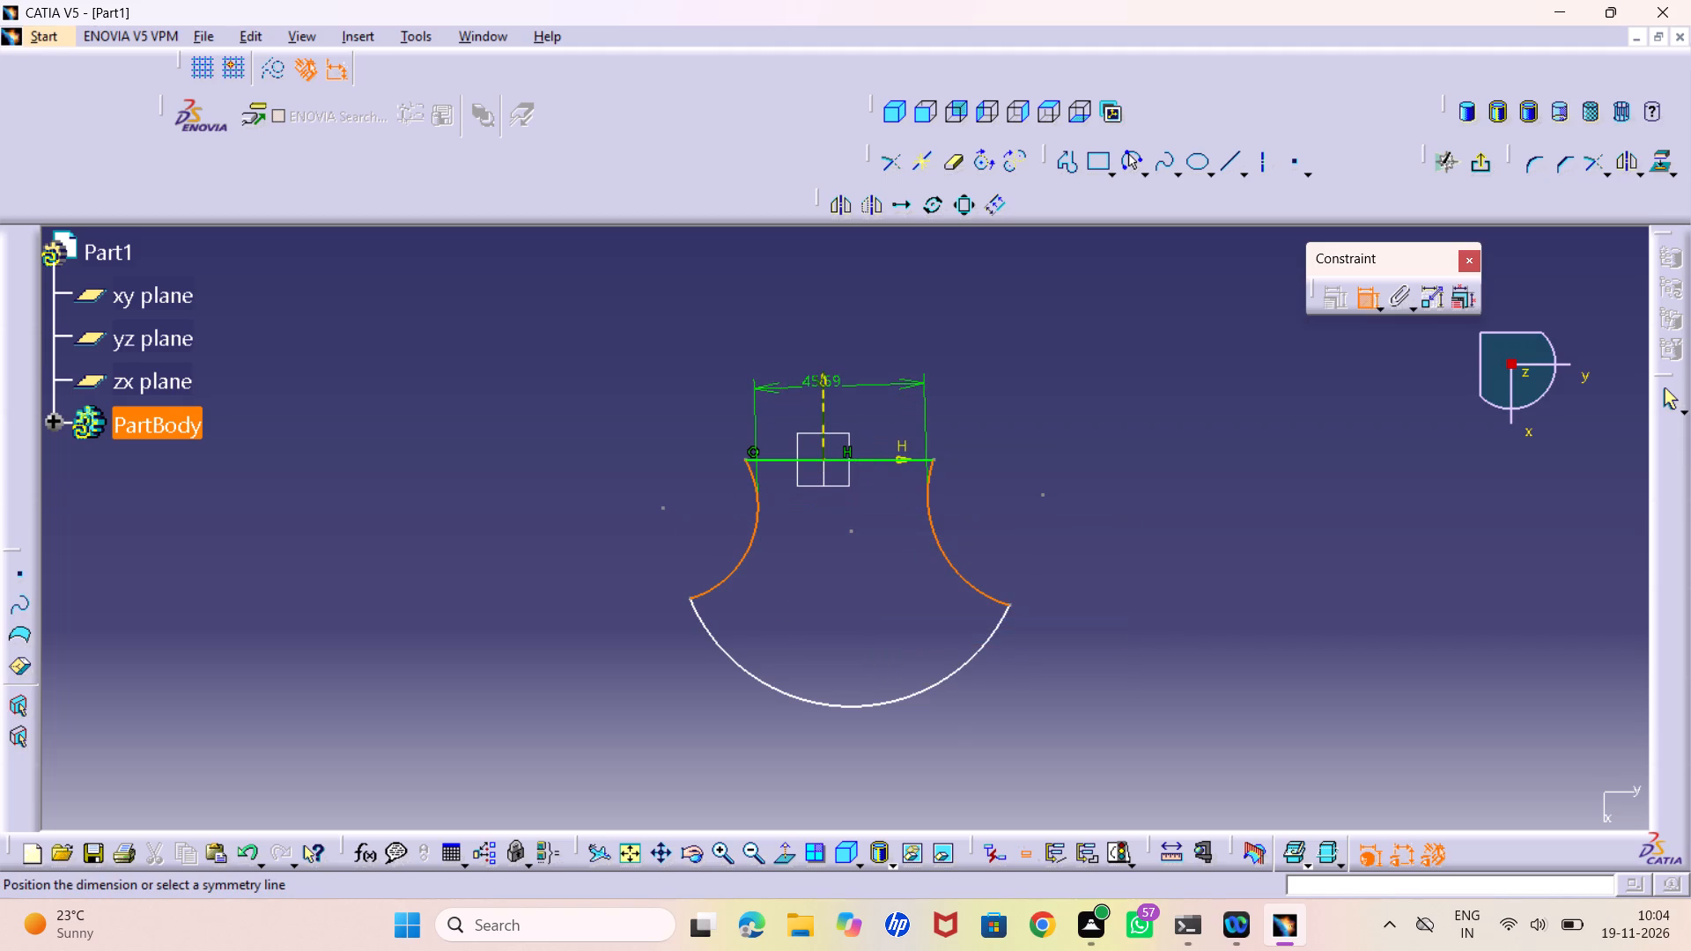
pyautogui.click(820, 386)
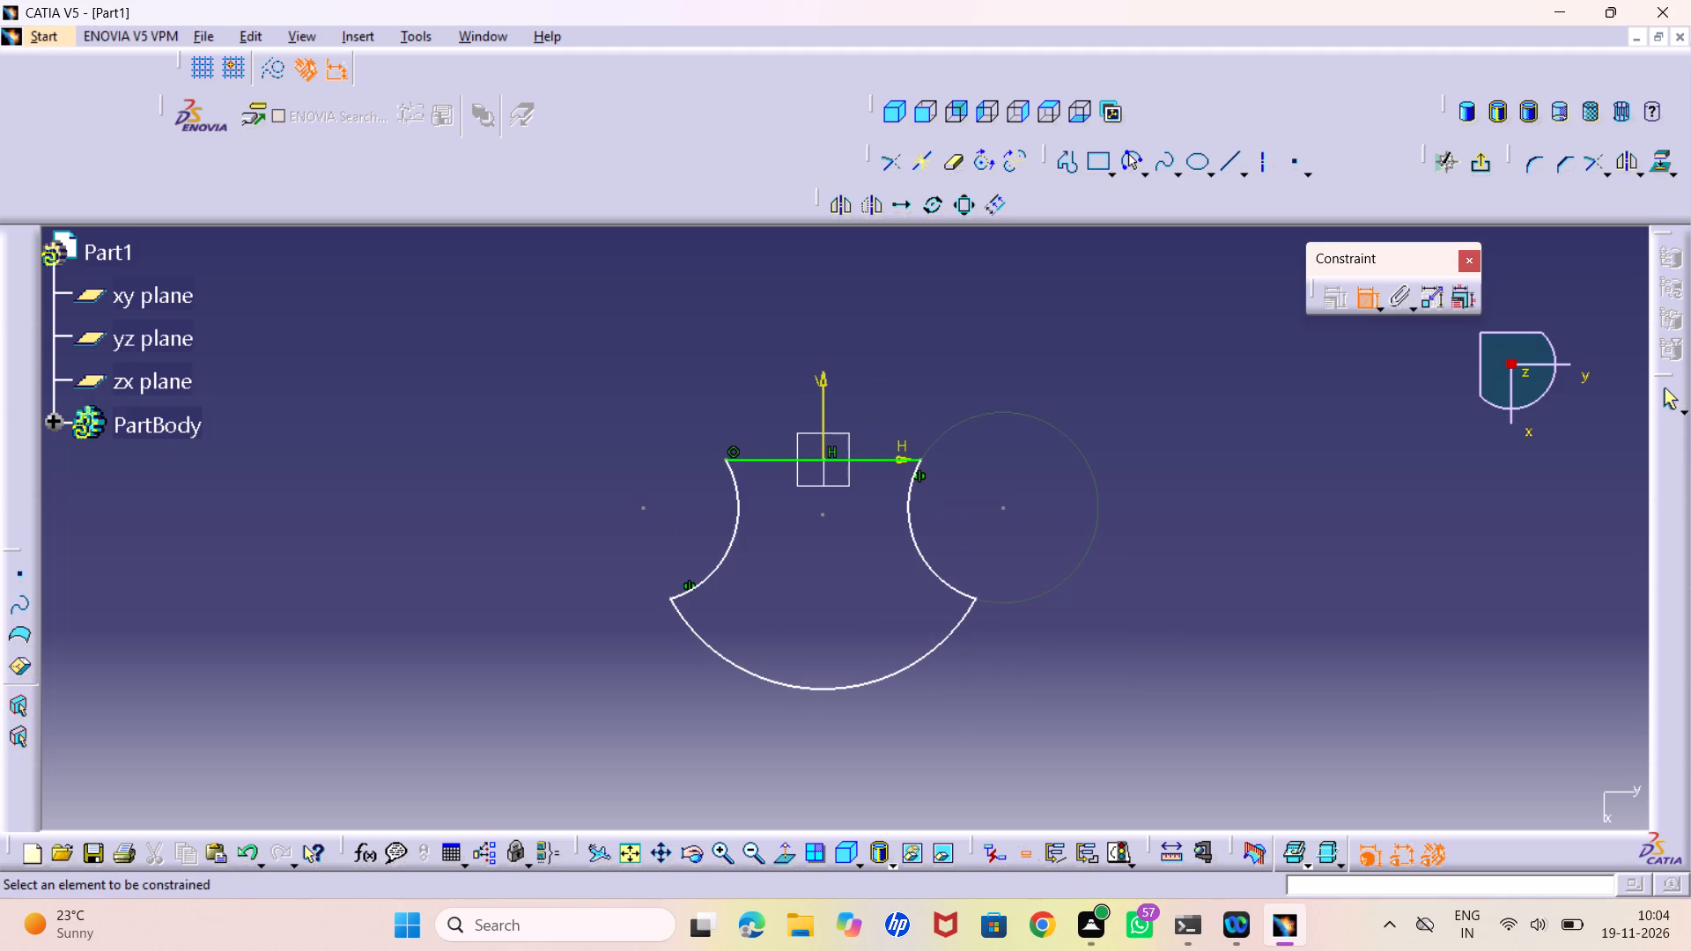
# Dimension the radius of the side arc on the positive H side and set it to 28 mm.
pyautogui.click(926, 556)
pyautogui.click(941, 537)
pyautogui.doubleClick(934, 524)
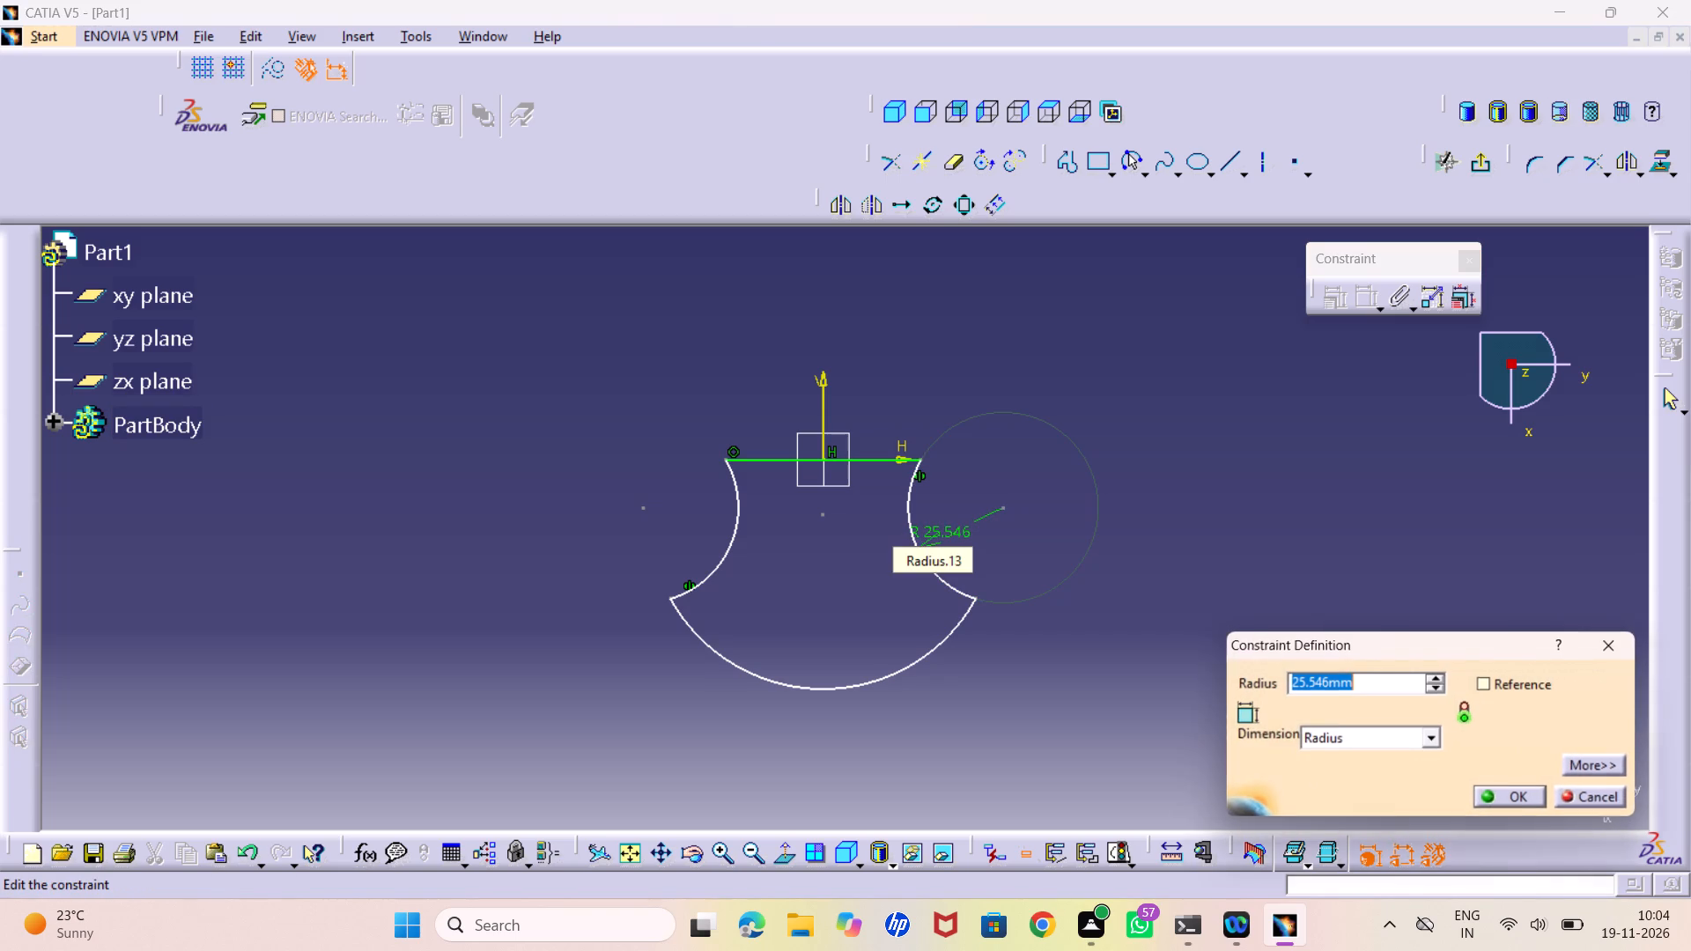
pyautogui.write('28')
pyautogui.press('Return')
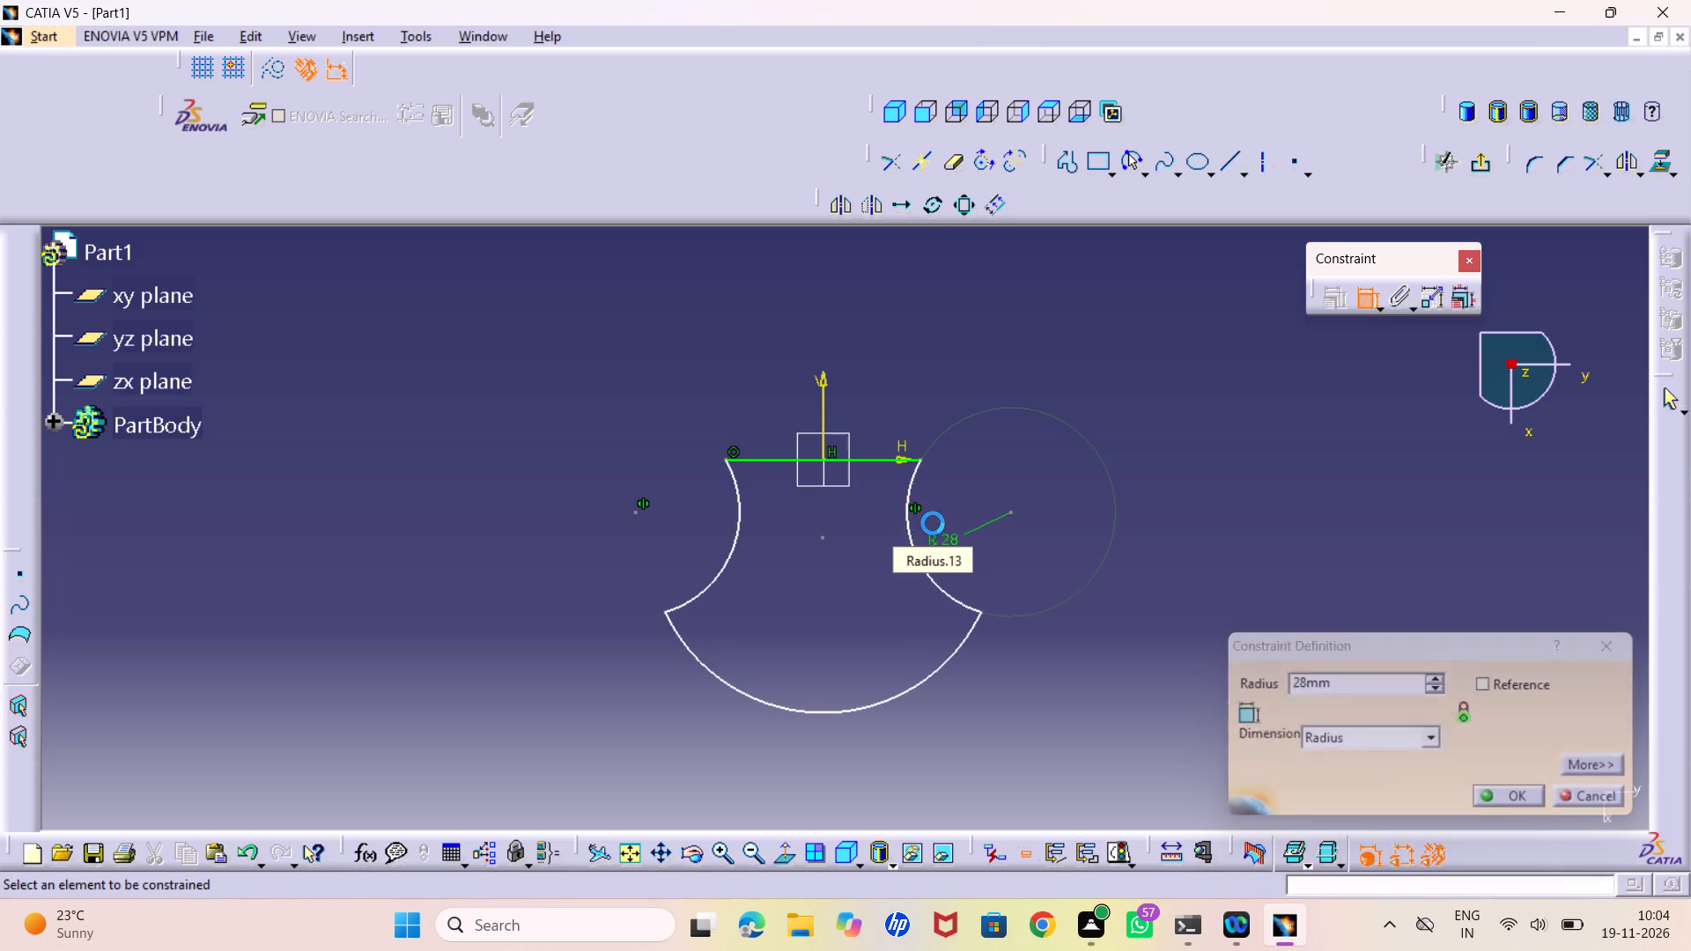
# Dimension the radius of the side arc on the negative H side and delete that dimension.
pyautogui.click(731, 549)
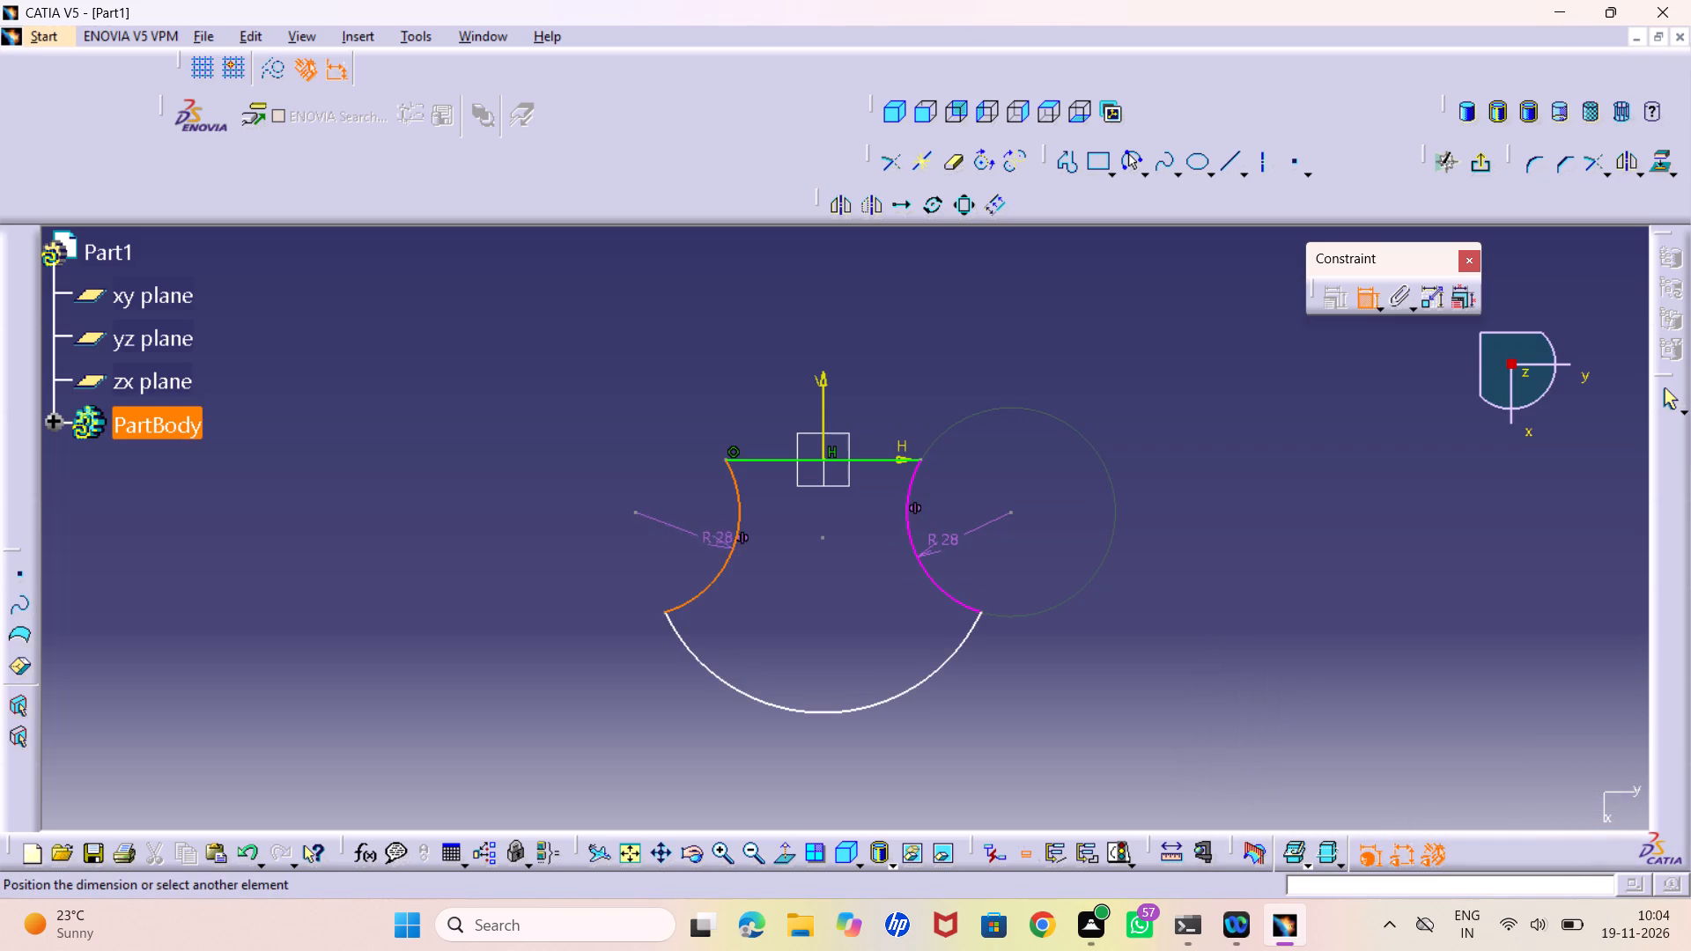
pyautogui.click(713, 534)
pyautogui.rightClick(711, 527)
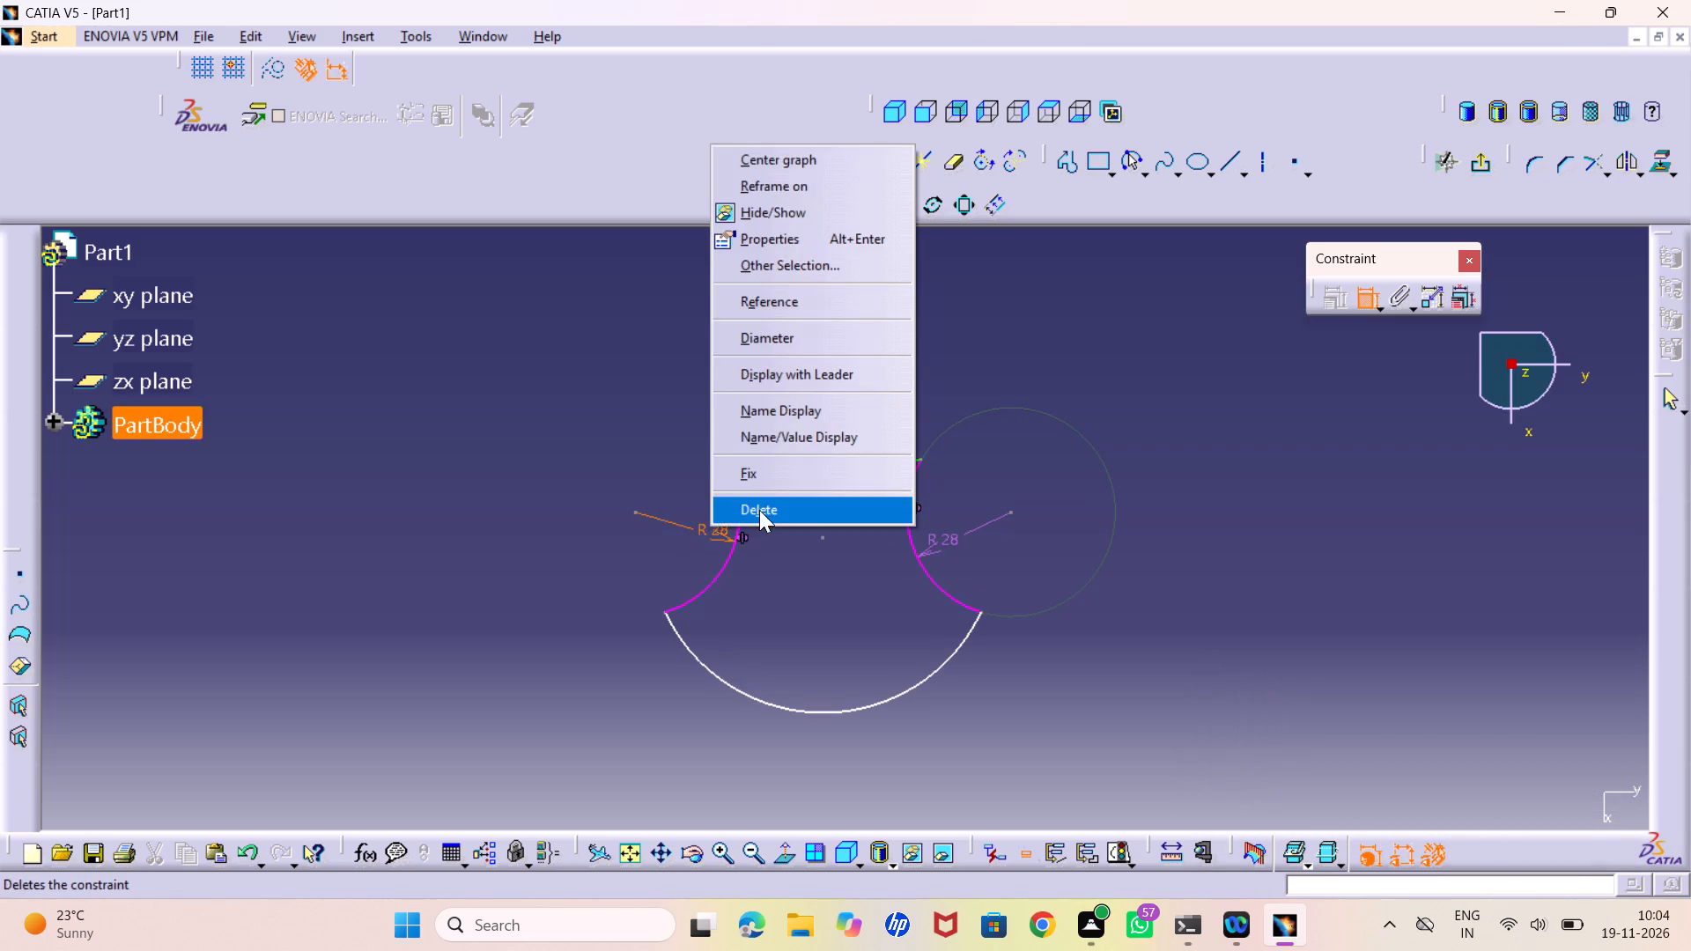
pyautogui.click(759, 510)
# Dimension the radius of the bottom arc and set it to 13.25 mm.
pyautogui.click(833, 712)
pyautogui.click(833, 659)
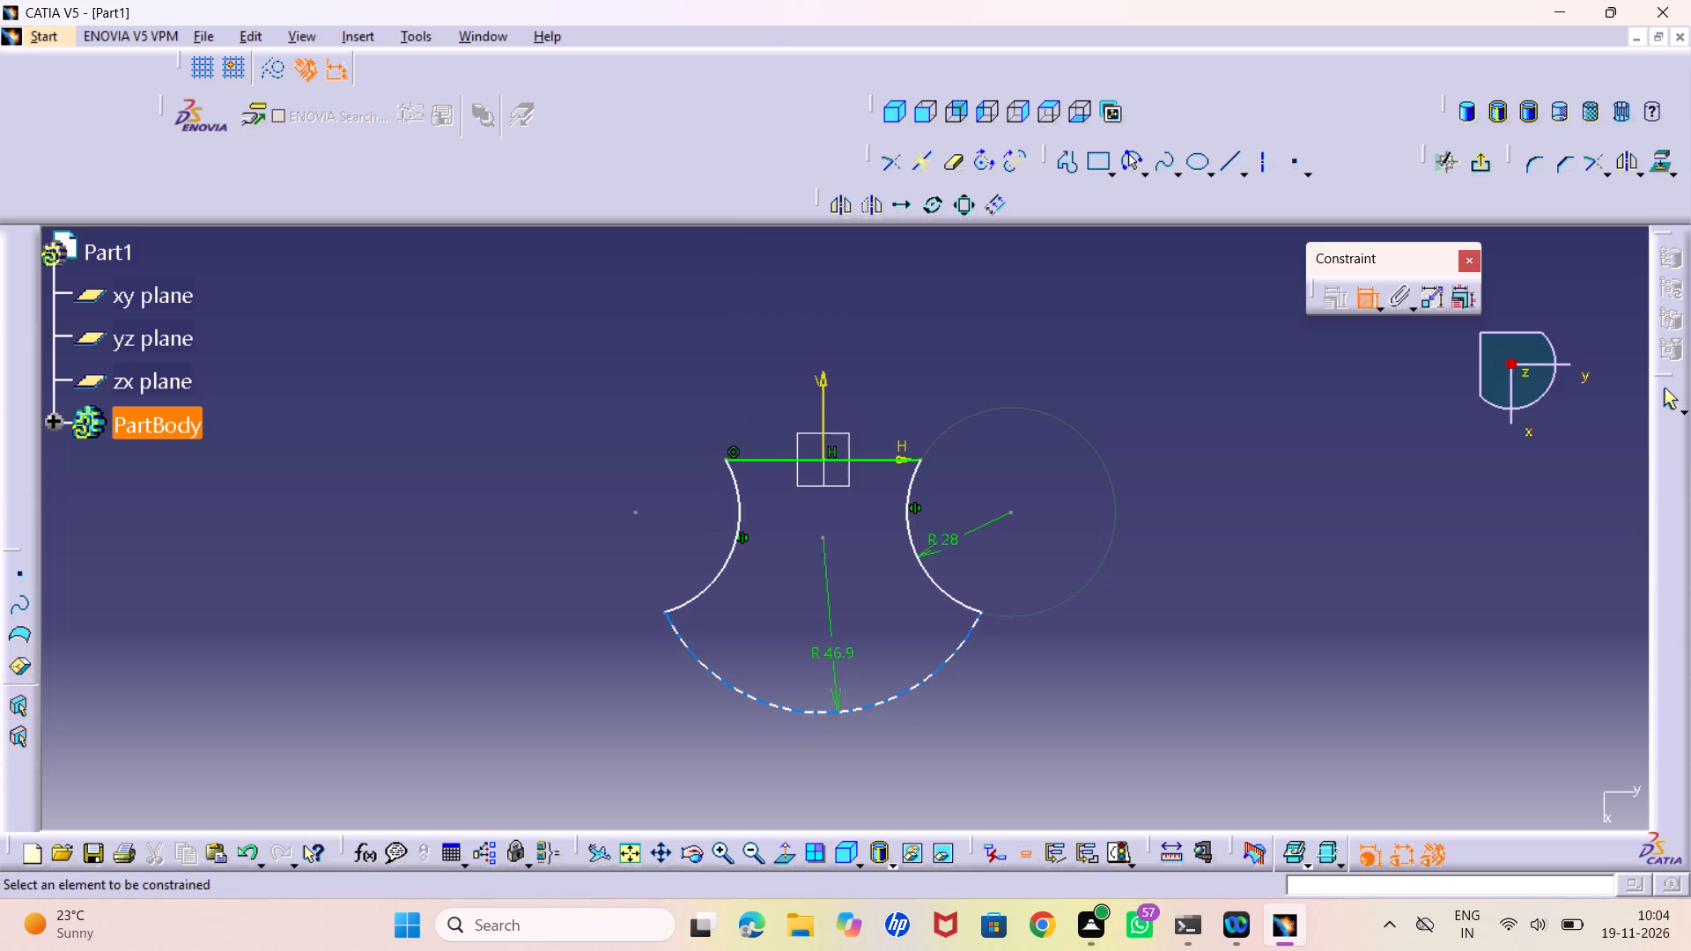
pyautogui.doubleClick(825, 645)
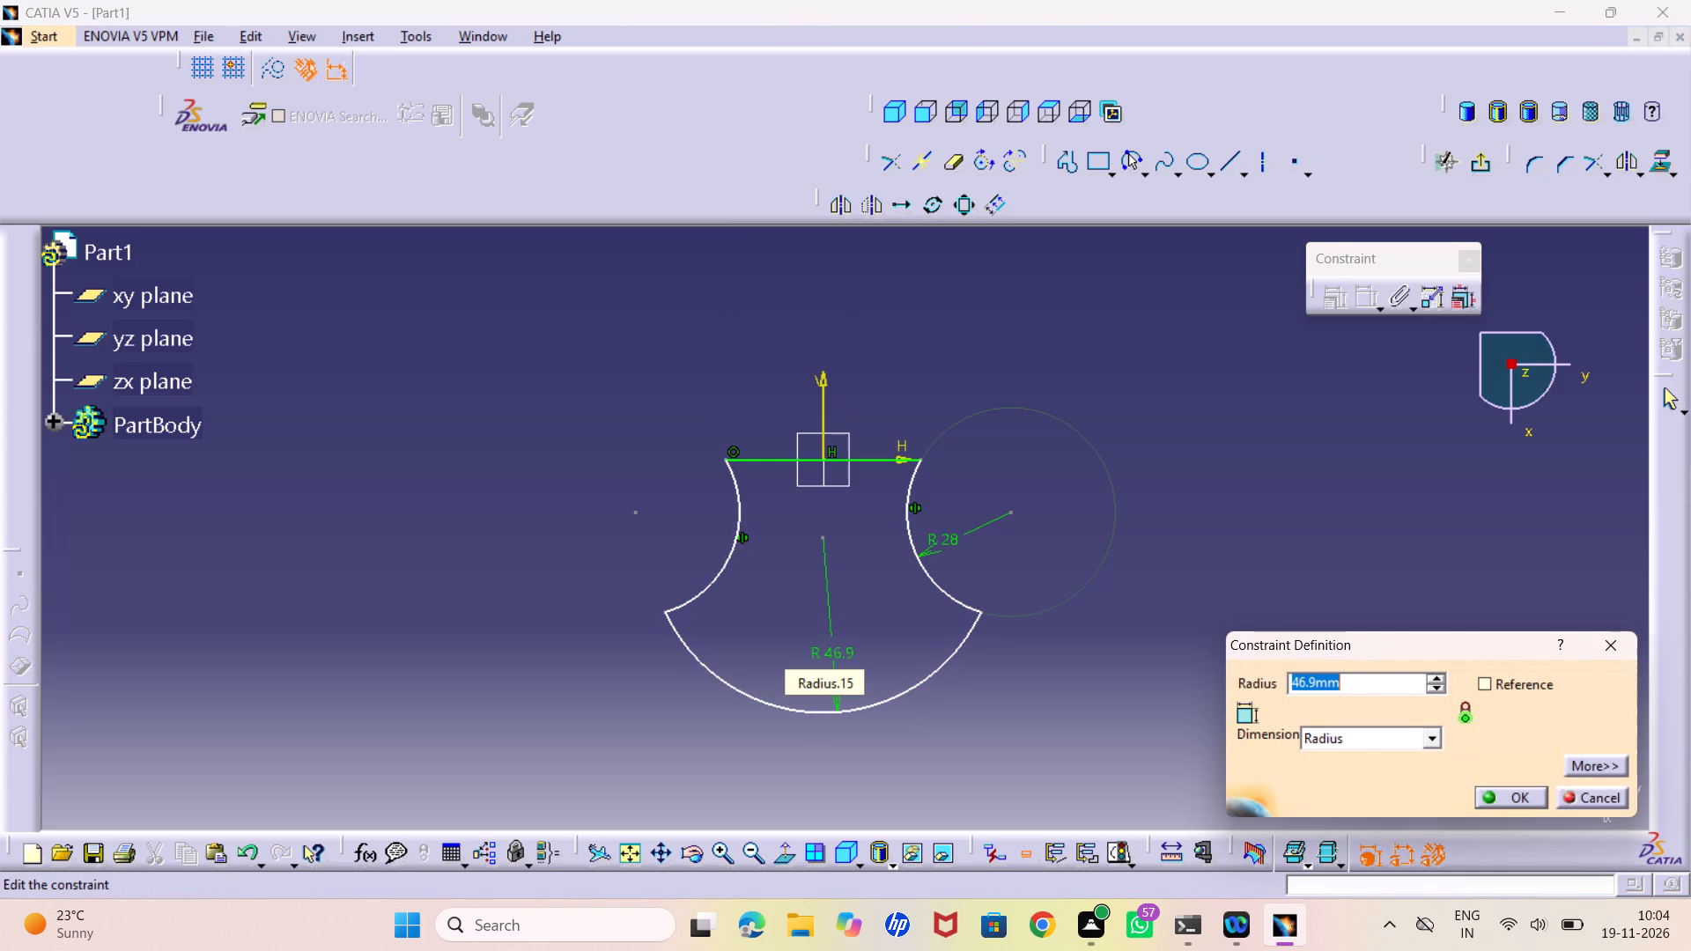
pyautogui.write('13.25')
pyautogui.press('Return')
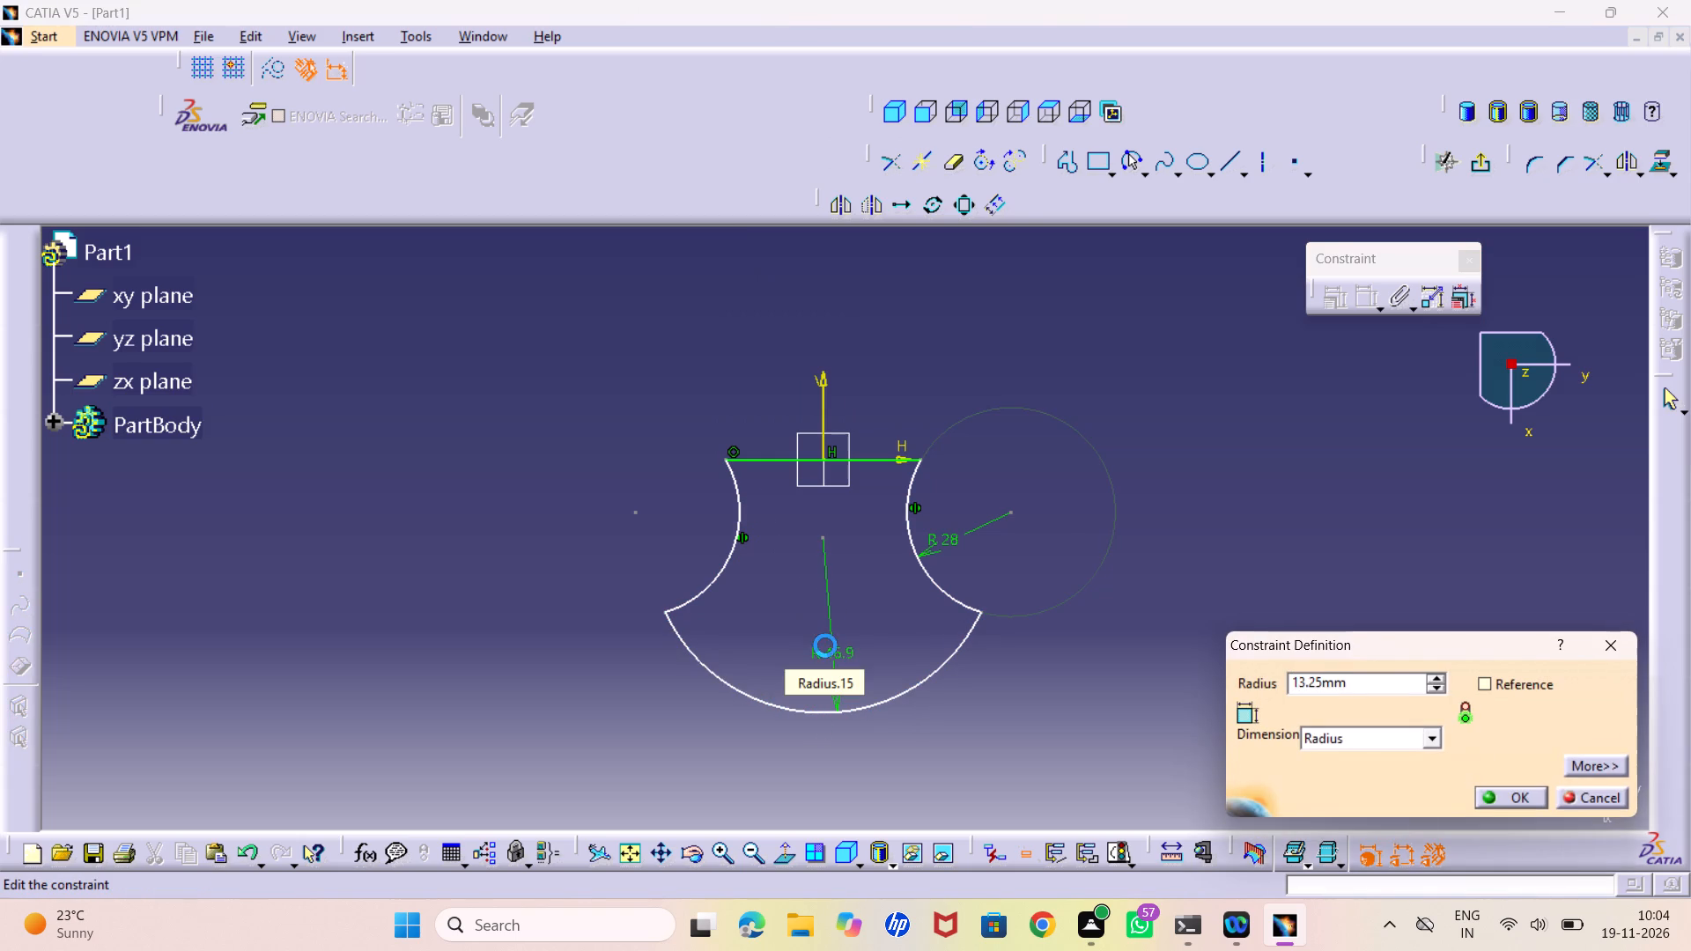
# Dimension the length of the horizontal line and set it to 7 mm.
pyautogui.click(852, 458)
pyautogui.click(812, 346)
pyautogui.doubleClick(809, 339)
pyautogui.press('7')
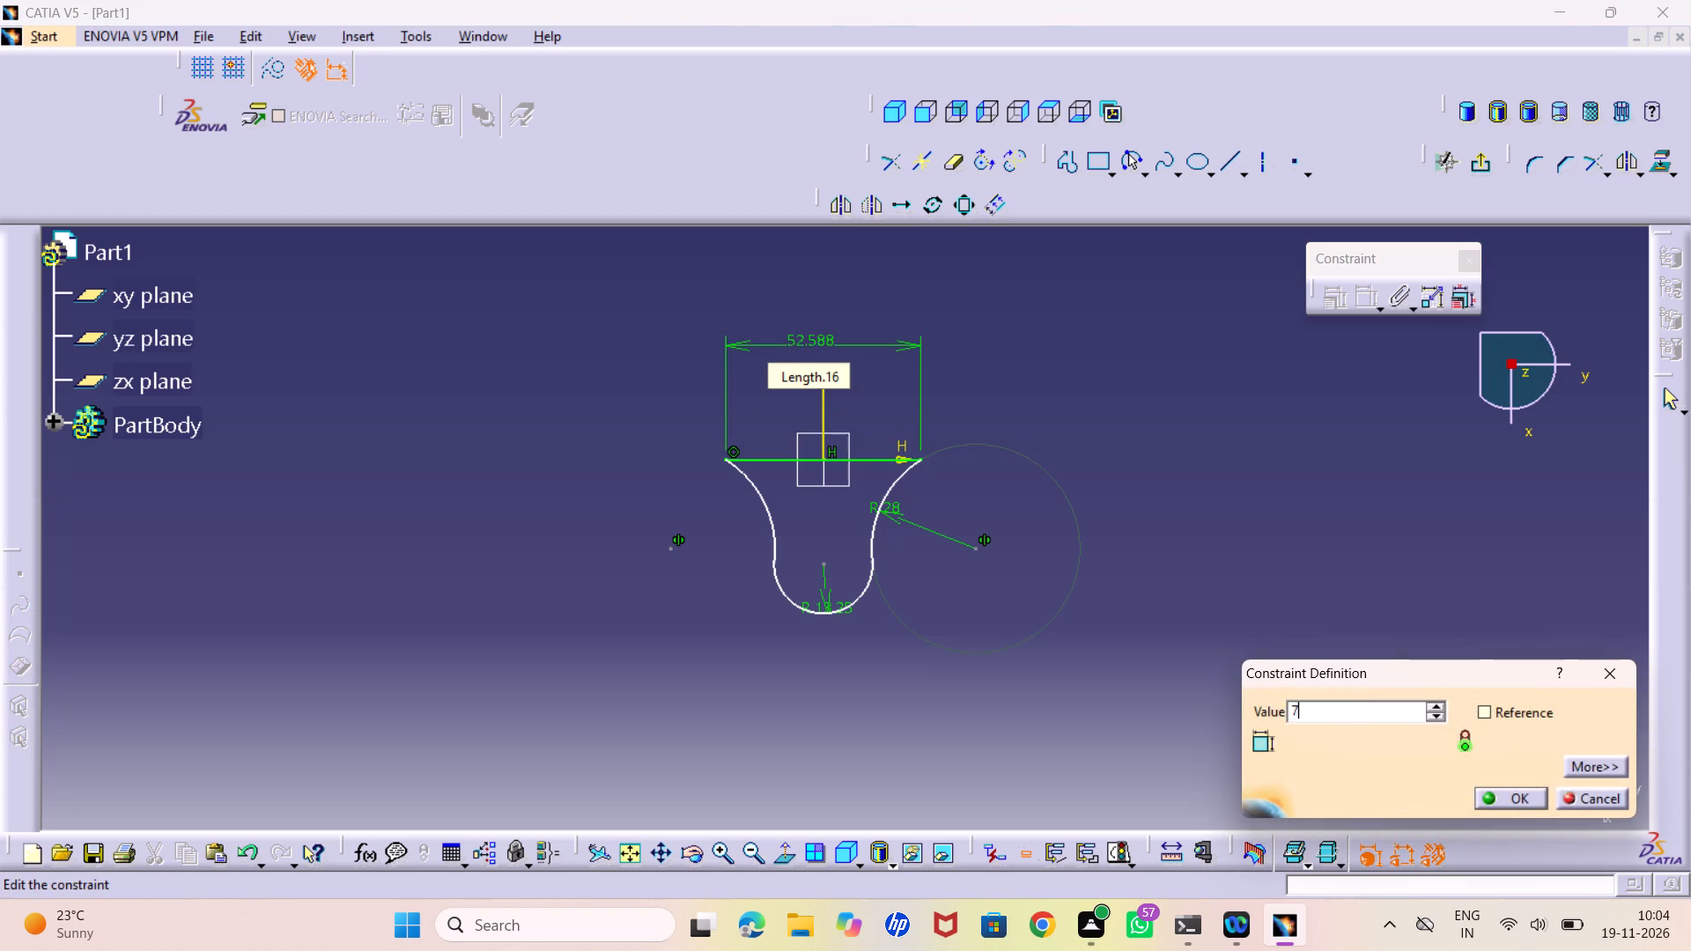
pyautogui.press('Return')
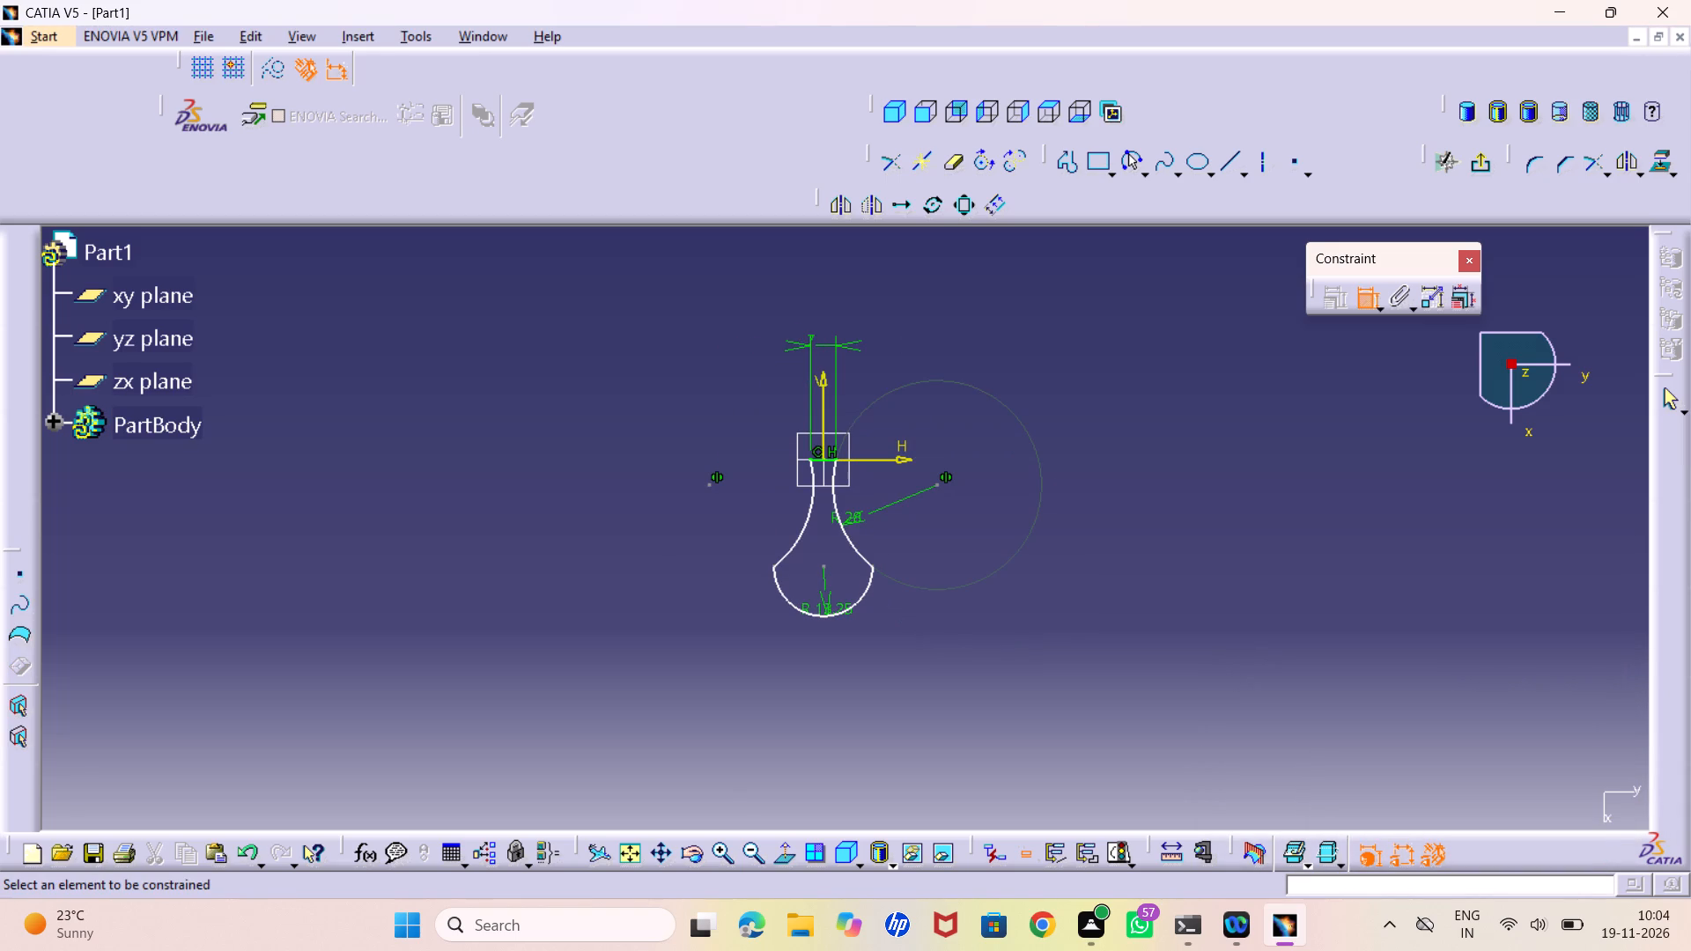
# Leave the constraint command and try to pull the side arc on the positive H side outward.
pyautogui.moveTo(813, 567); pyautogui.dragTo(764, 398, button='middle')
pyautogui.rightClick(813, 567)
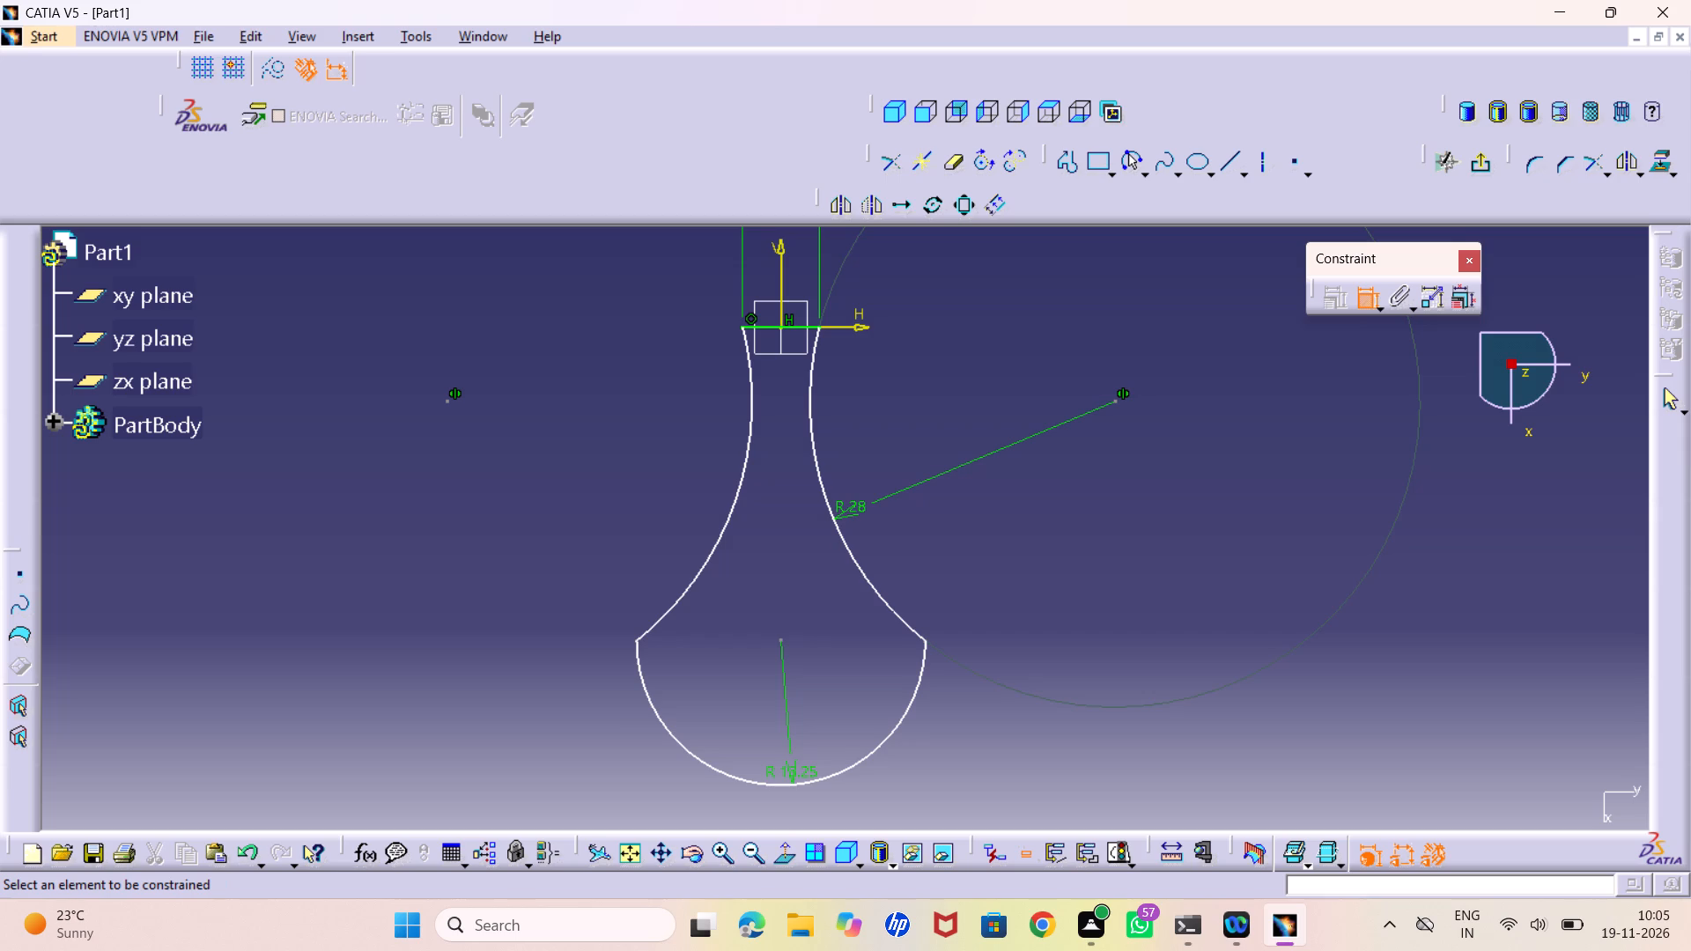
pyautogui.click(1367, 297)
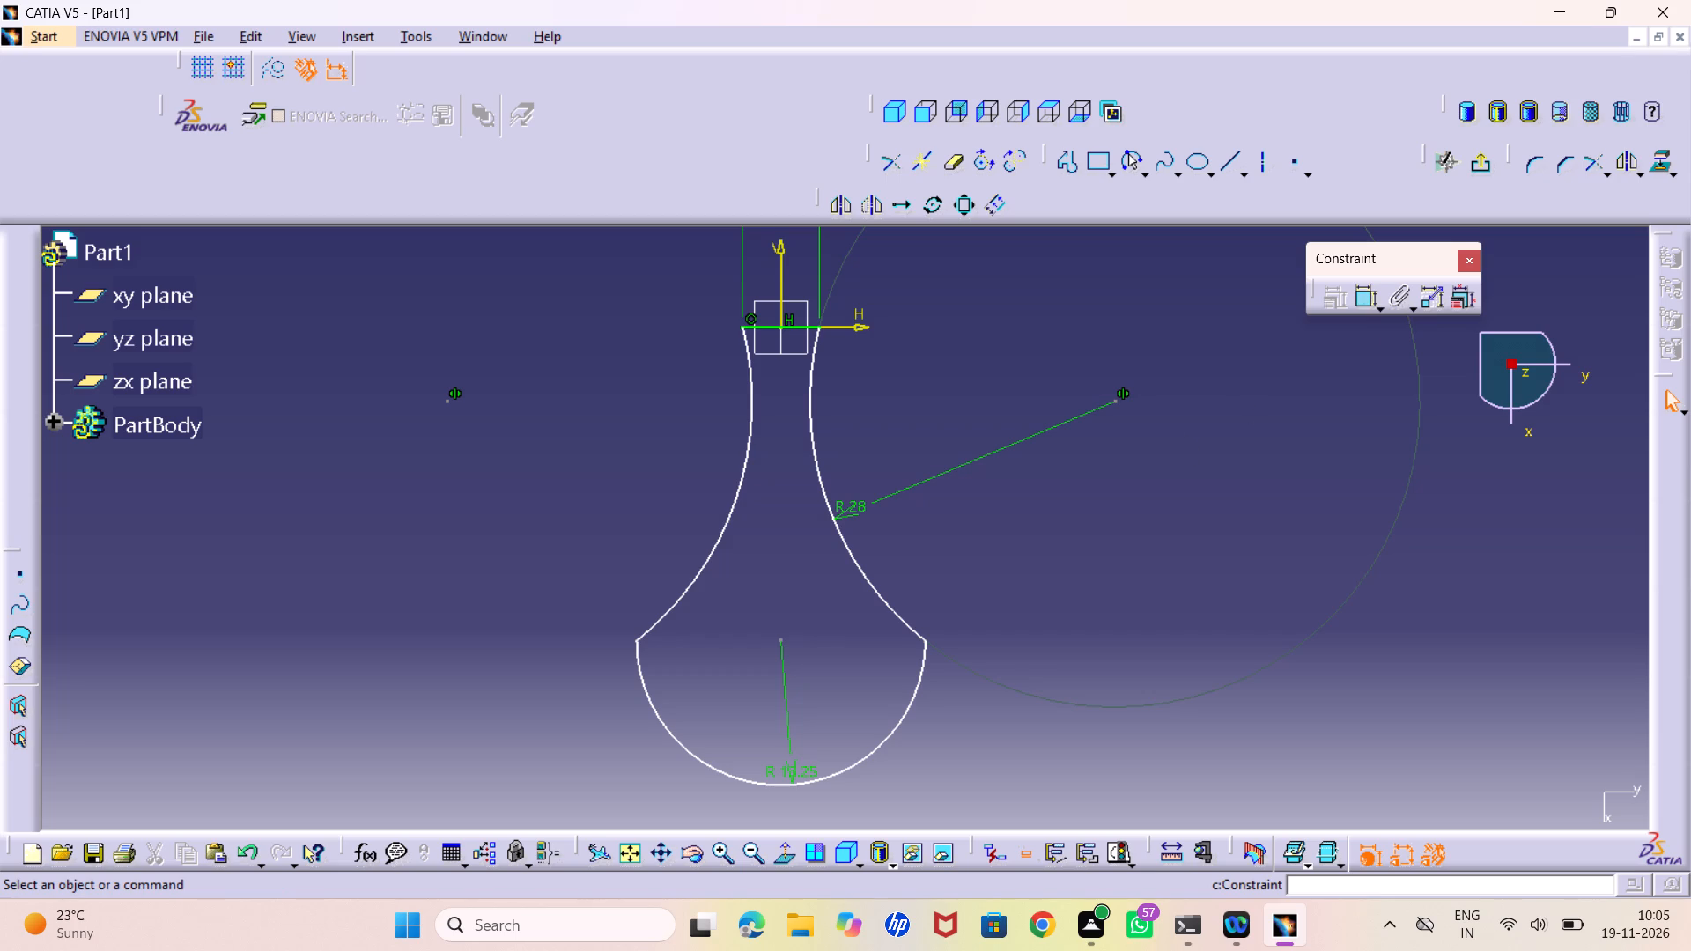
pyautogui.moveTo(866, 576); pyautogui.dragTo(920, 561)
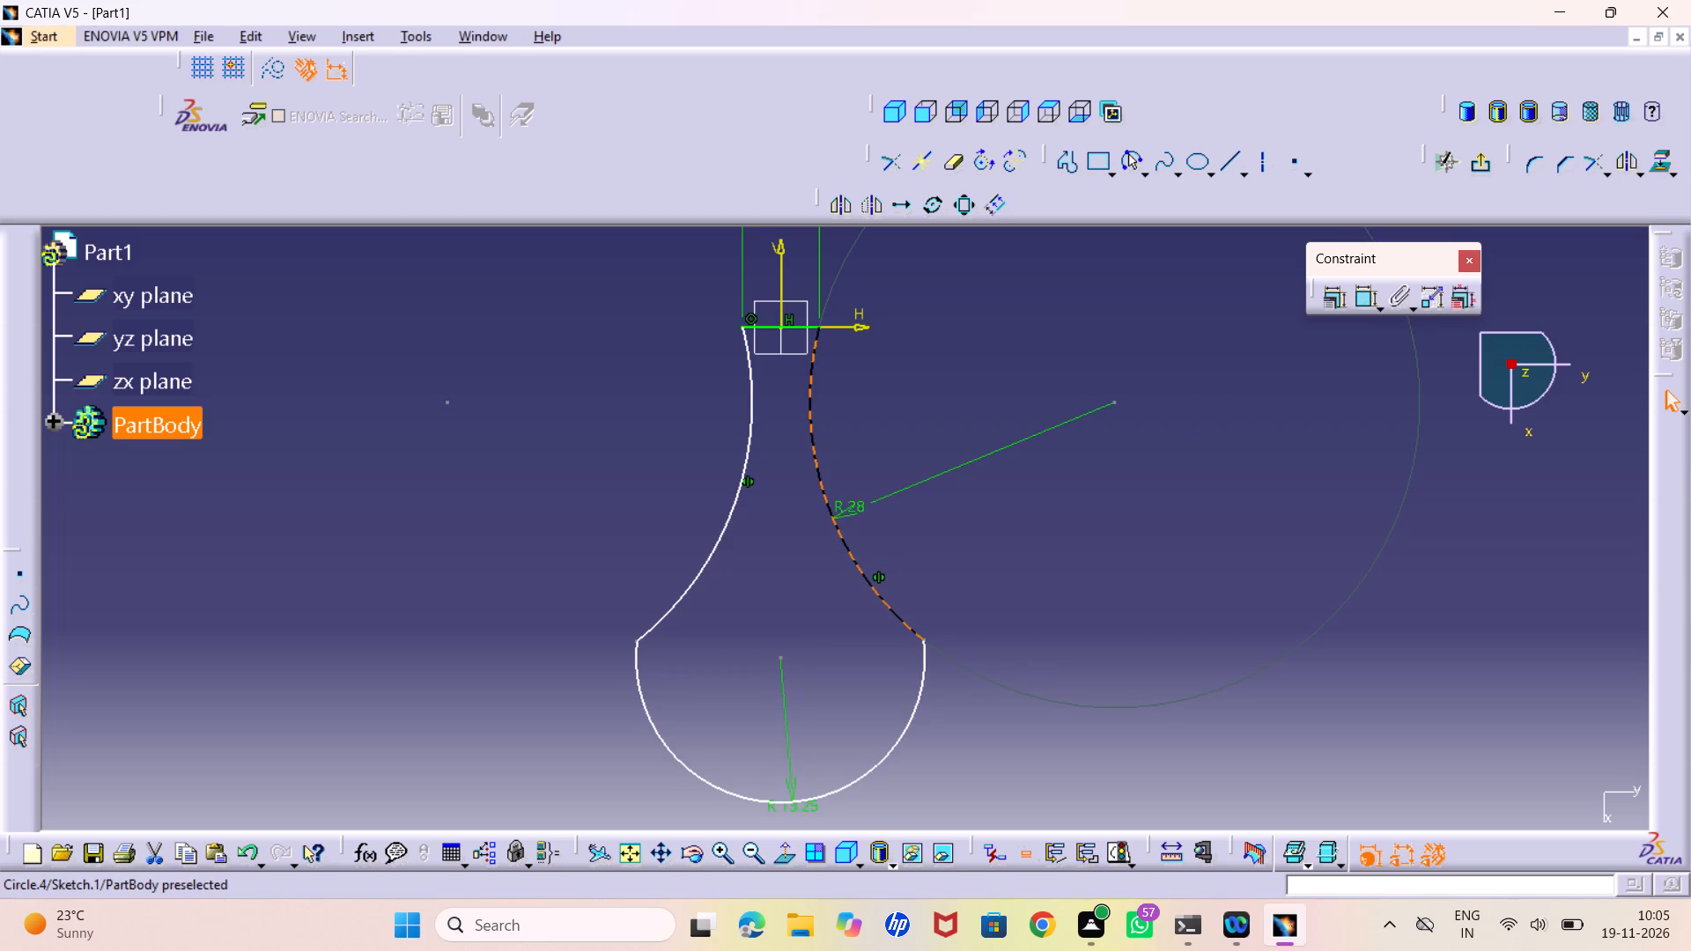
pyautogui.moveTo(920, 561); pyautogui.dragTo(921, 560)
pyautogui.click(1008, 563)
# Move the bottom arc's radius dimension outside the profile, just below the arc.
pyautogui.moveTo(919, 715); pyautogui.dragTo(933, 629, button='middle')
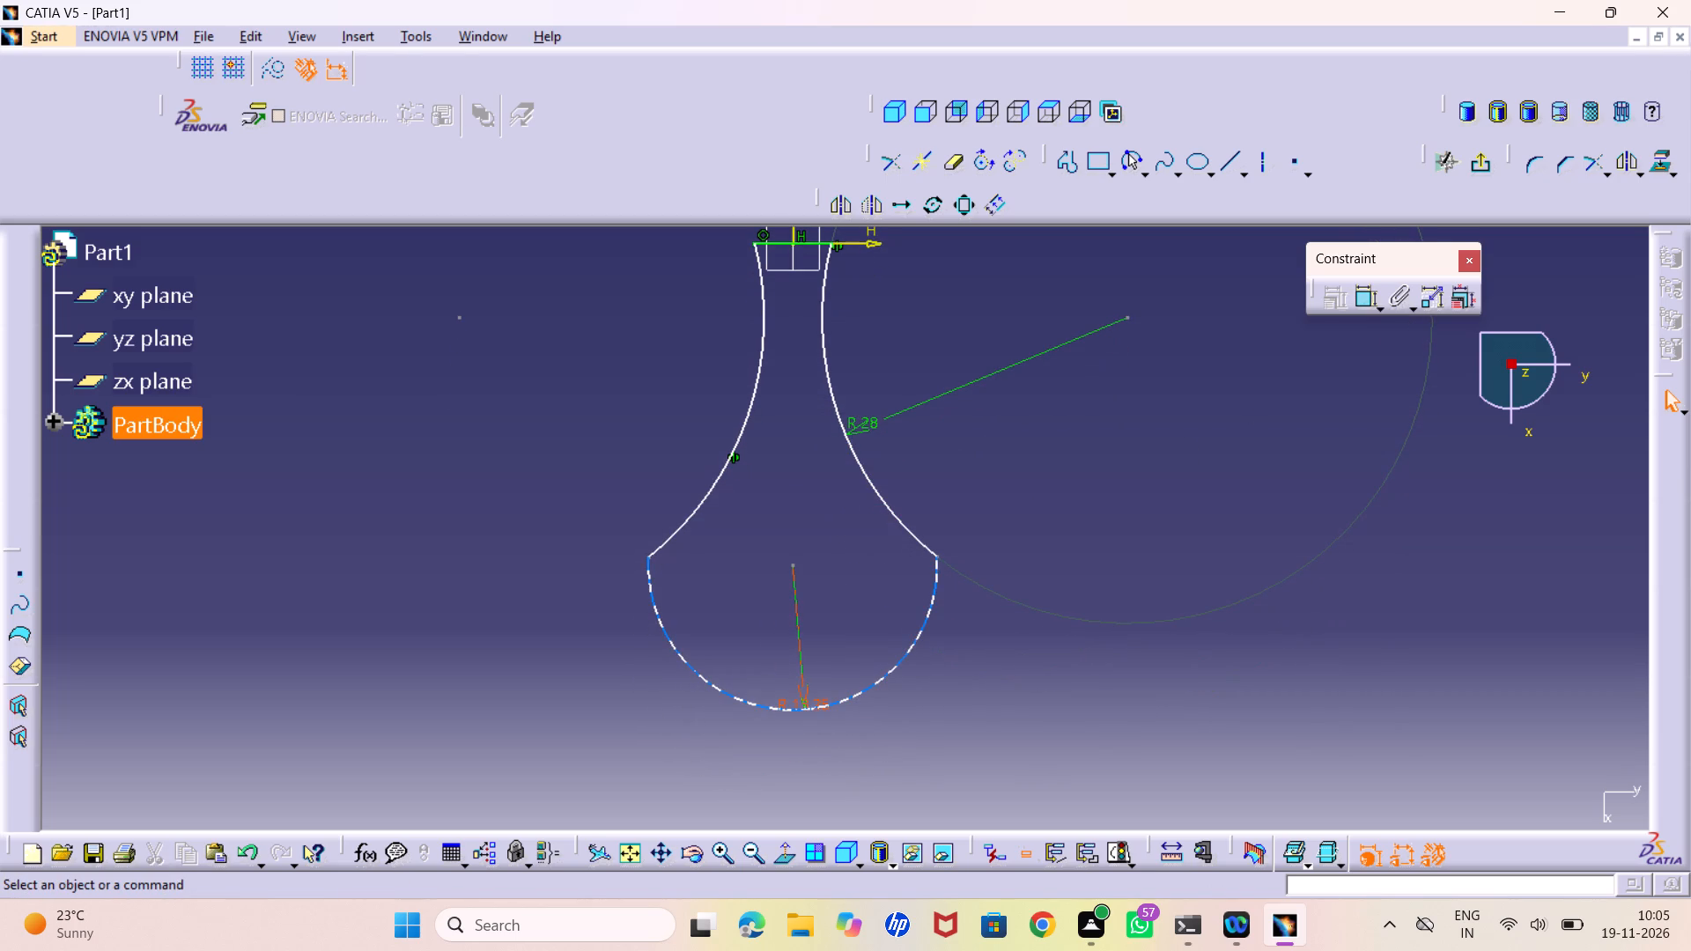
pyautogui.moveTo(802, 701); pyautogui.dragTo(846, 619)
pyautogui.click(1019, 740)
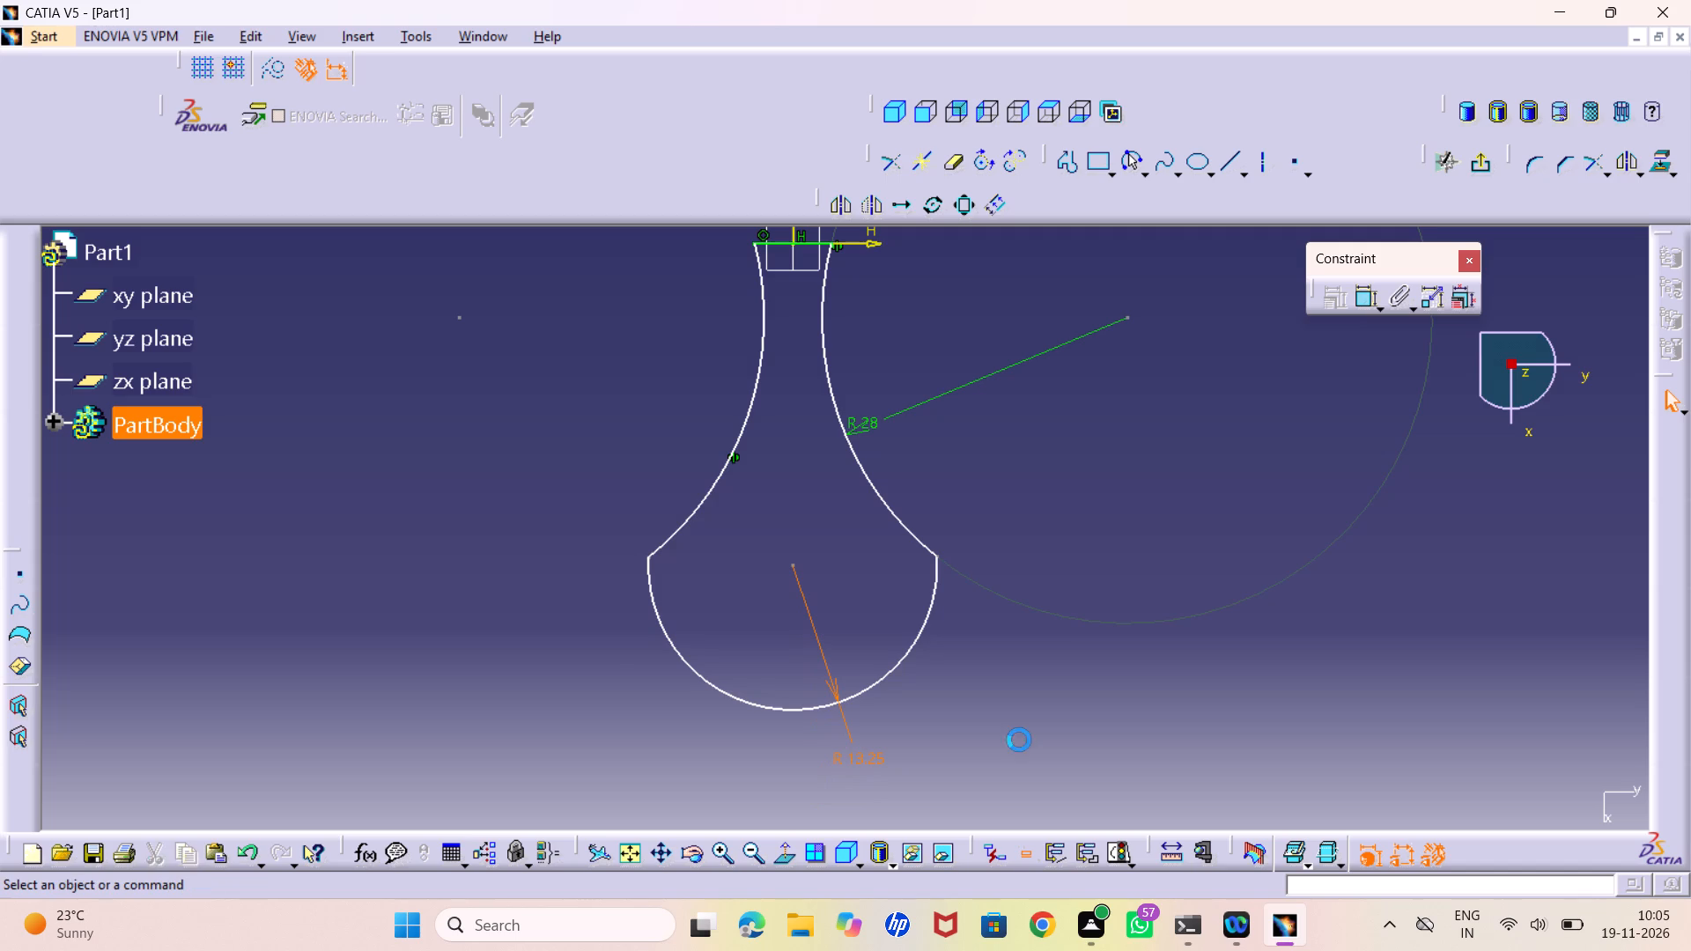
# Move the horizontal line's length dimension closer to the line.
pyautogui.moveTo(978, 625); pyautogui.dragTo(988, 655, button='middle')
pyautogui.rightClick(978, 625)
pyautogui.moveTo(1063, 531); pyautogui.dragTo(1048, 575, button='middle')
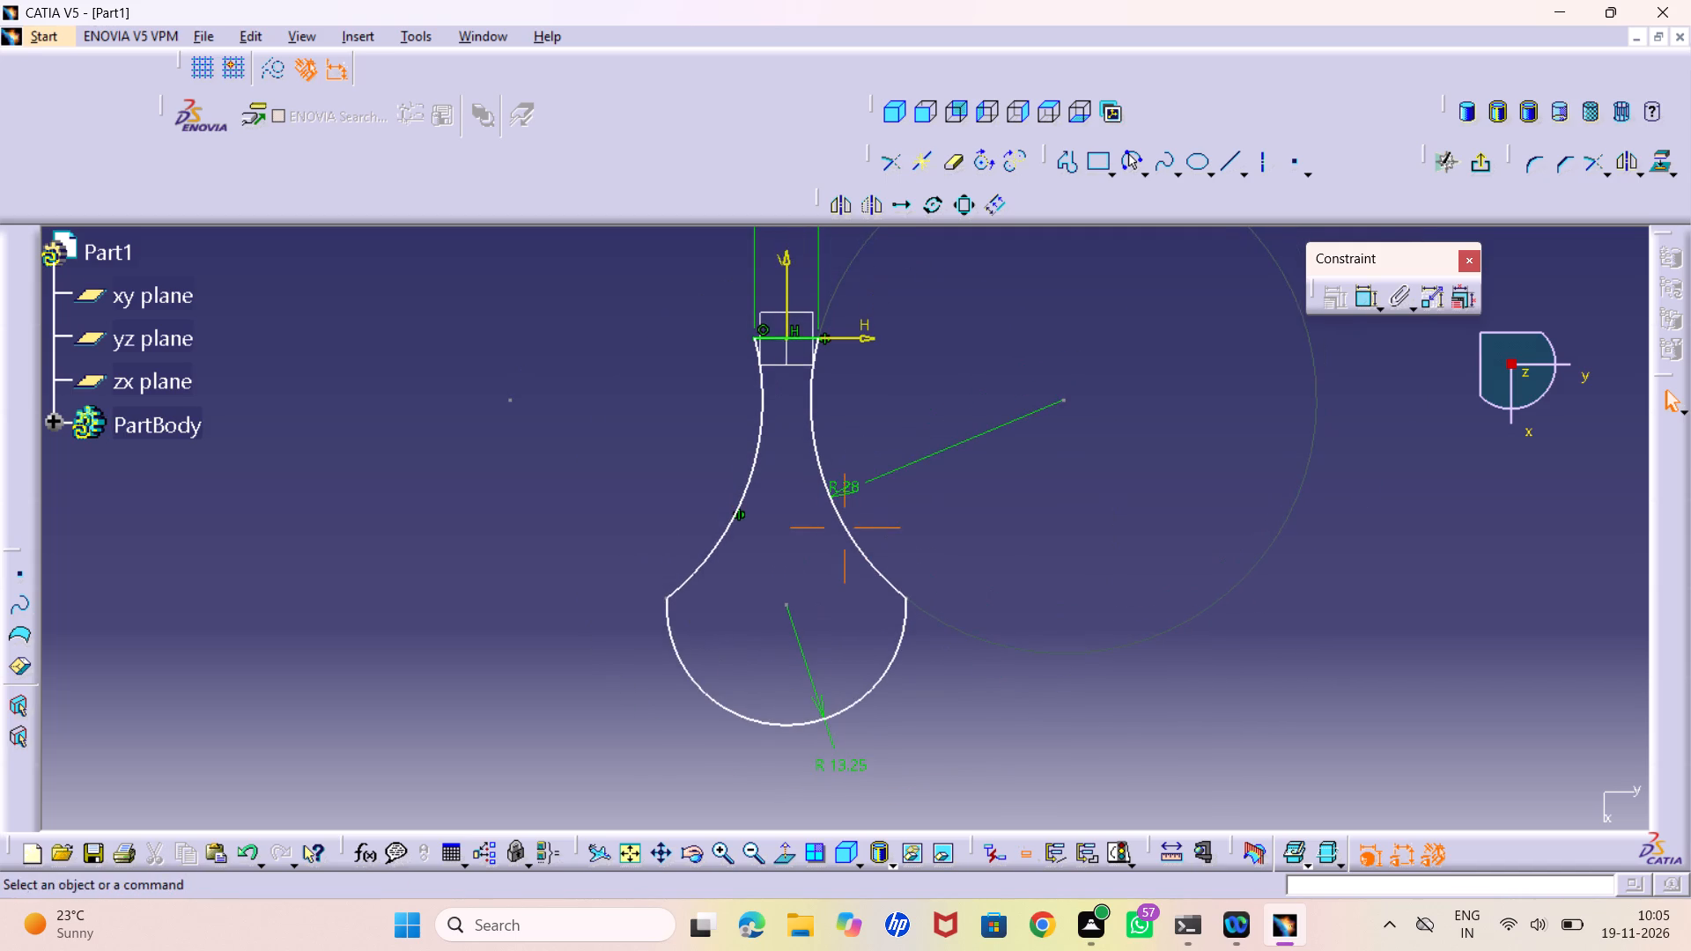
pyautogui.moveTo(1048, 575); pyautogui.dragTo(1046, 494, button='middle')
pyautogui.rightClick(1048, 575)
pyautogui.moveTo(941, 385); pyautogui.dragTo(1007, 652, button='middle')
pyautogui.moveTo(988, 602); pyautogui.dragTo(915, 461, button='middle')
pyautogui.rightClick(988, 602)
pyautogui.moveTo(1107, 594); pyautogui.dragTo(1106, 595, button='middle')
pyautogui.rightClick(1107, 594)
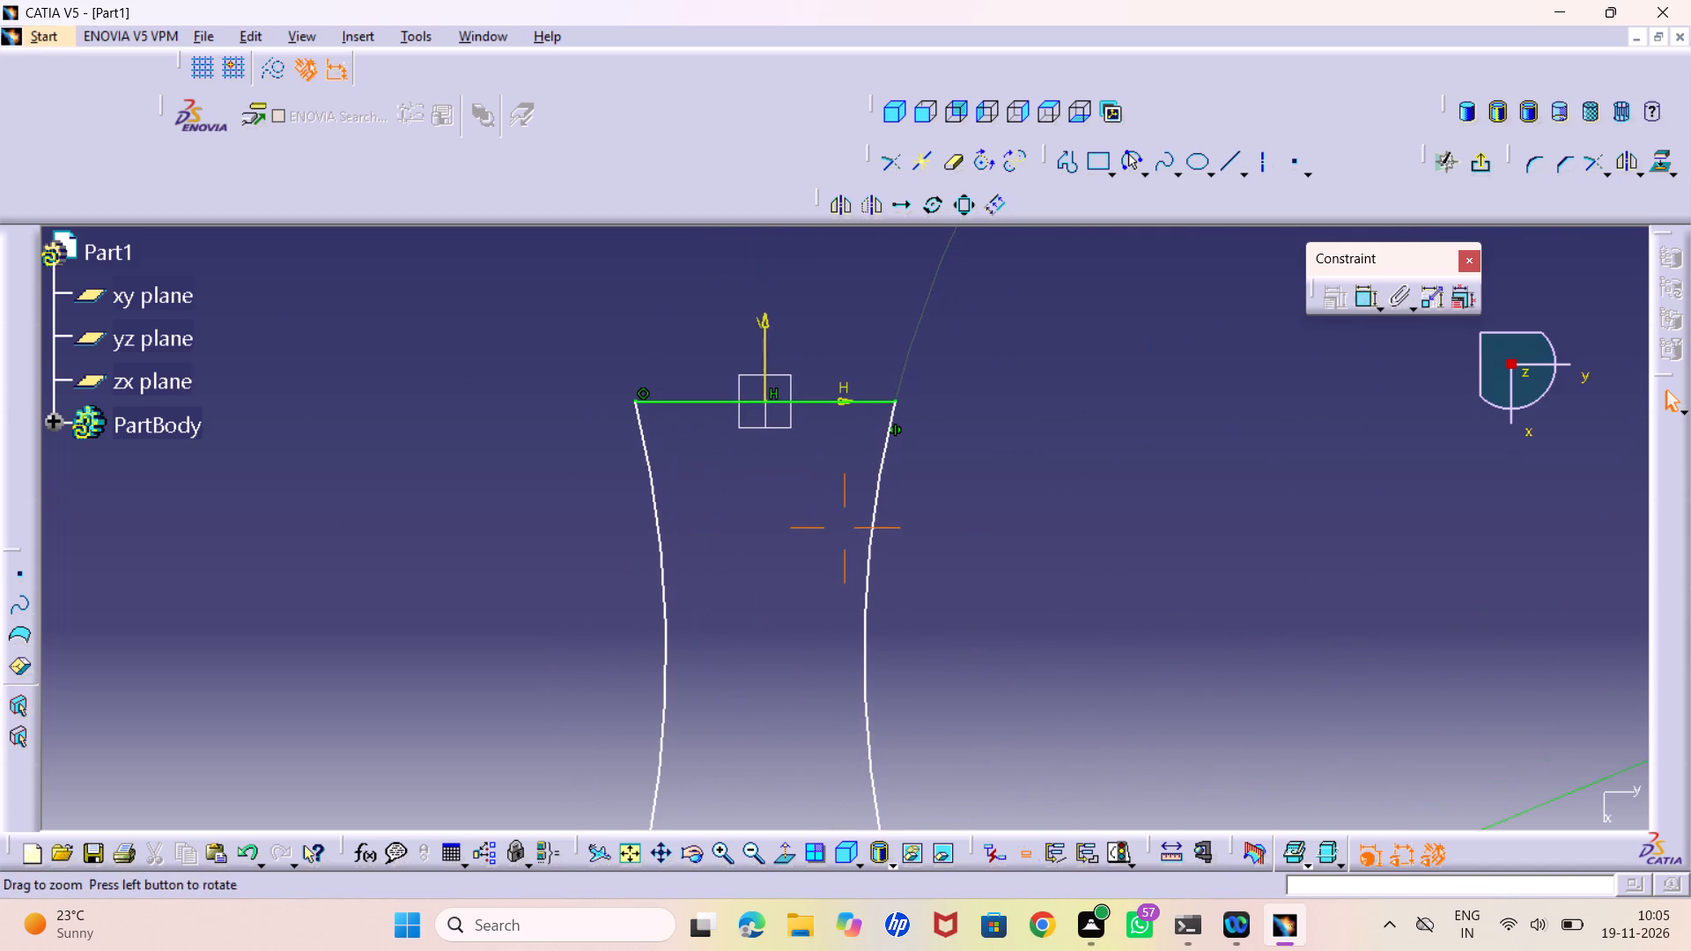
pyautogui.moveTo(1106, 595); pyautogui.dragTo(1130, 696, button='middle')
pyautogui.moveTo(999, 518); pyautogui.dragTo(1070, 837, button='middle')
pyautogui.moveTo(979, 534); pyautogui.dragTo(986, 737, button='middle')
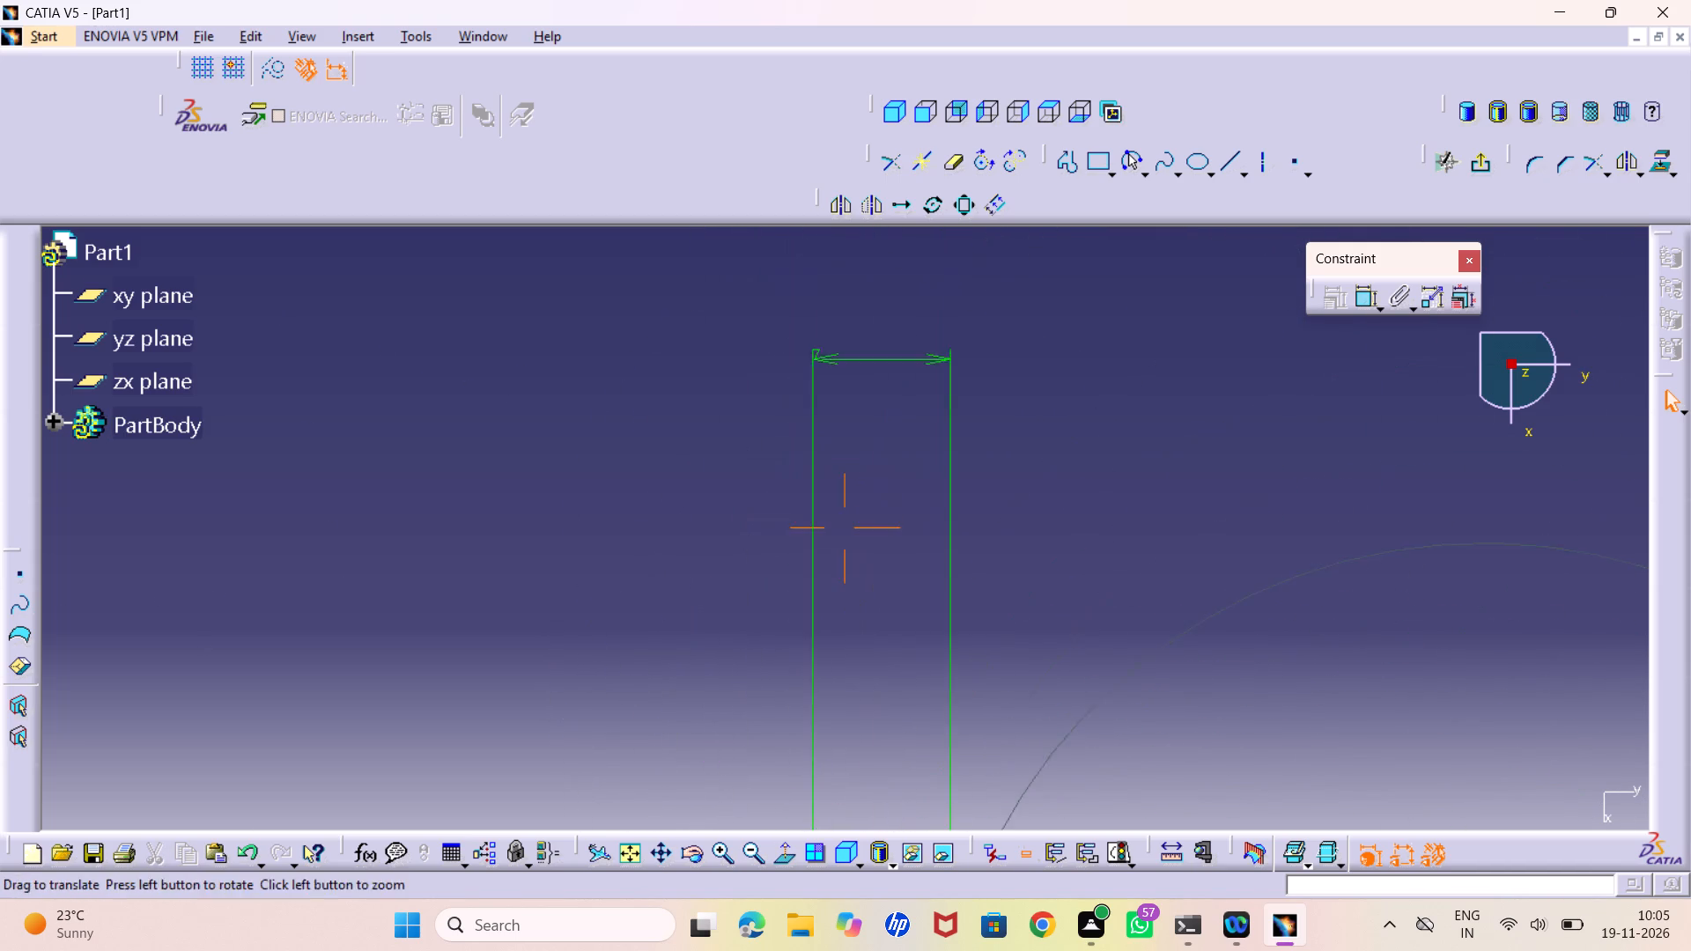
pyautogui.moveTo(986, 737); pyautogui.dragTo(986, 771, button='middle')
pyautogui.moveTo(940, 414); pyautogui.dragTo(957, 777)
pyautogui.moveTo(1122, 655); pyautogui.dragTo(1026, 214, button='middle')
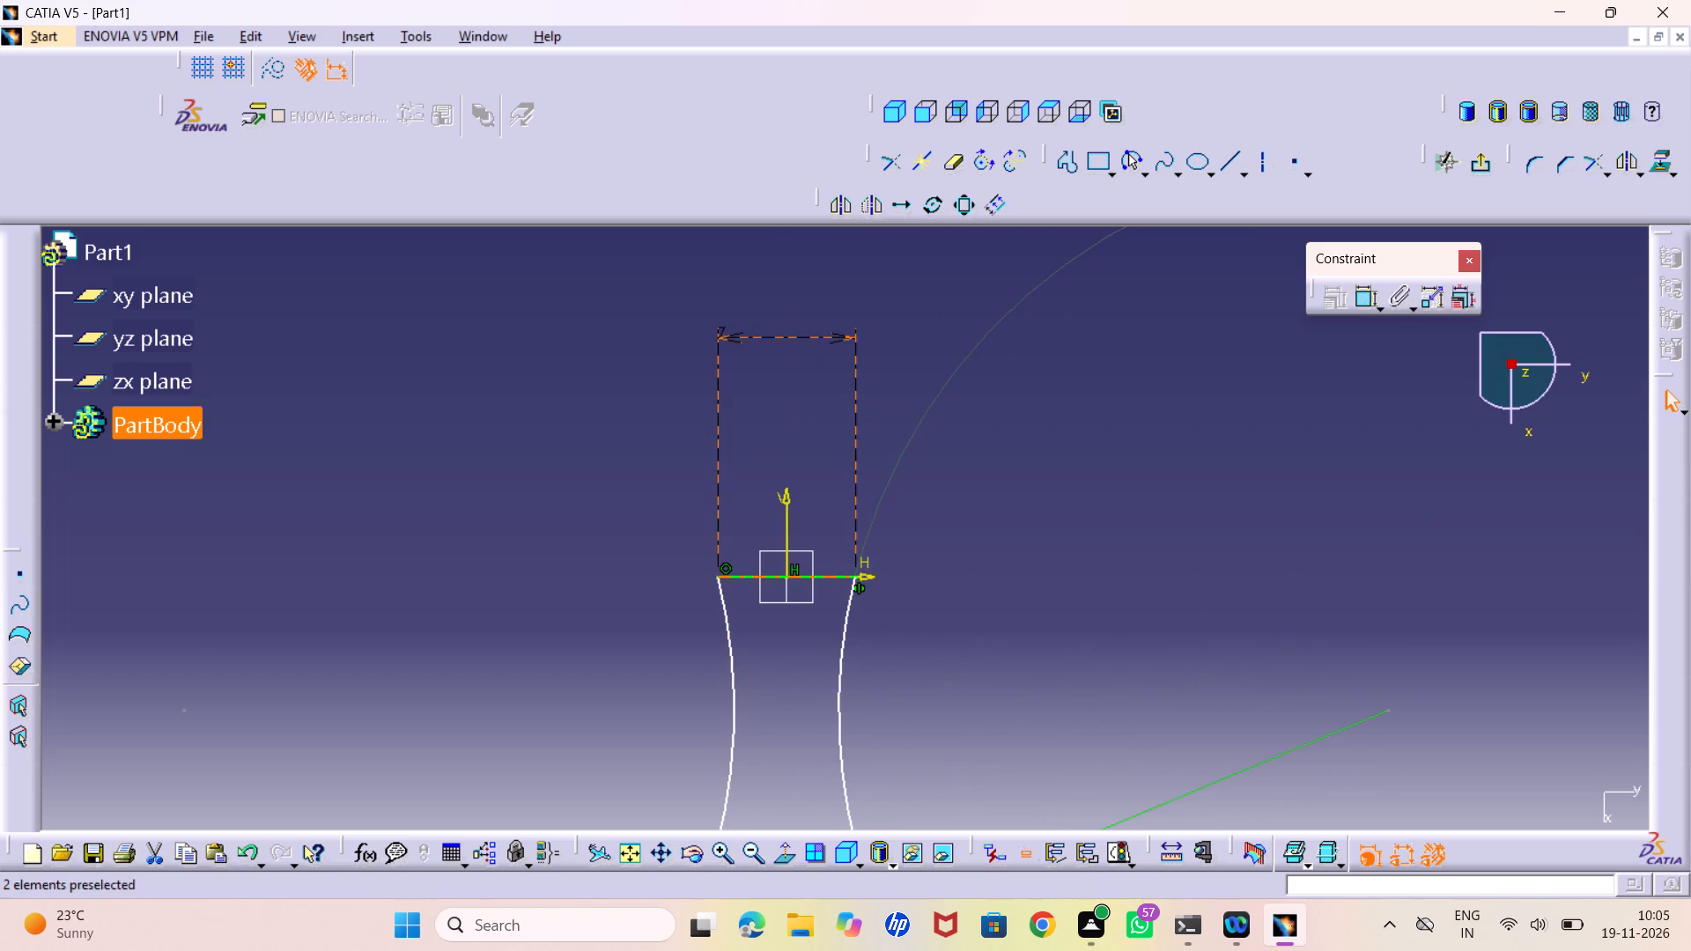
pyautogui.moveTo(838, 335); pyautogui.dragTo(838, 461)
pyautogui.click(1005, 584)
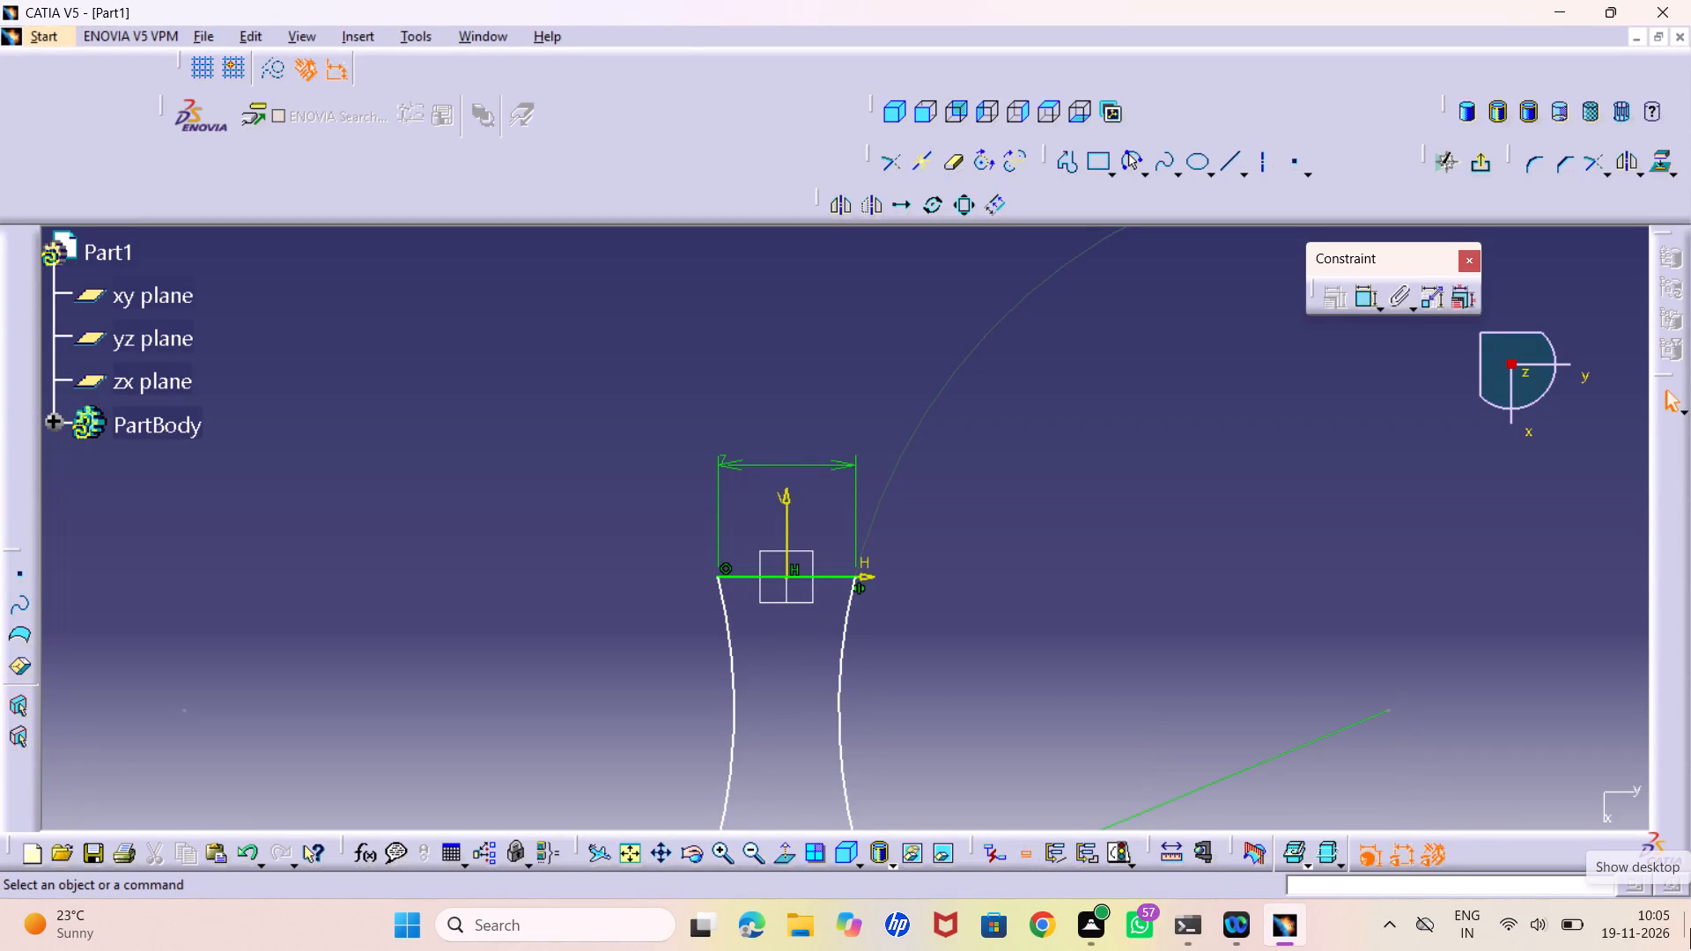
# Examine the shape of the constrained profile from the horizontal line down to the bottom arc.
pyautogui.moveTo(832, 444); pyautogui.dragTo(922, 577, button='middle')
pyautogui.rightClick(832, 444)
pyautogui.moveTo(1002, 676); pyautogui.dragTo(991, 534, button='middle')
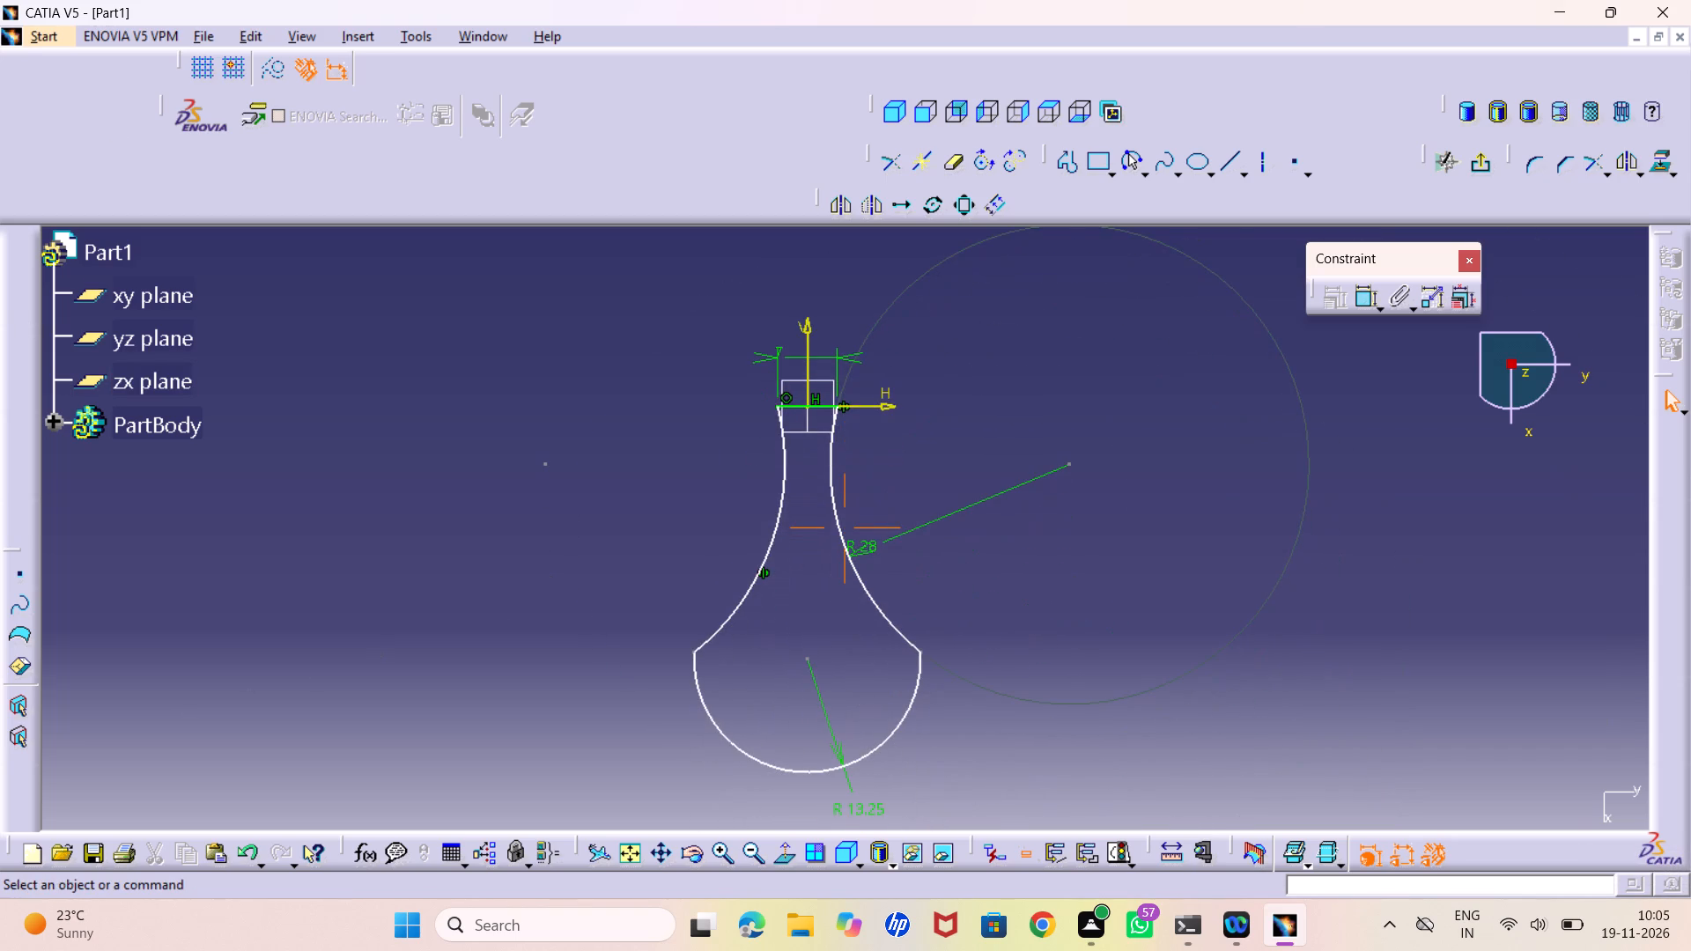
pyautogui.moveTo(925, 571); pyautogui.dragTo(923, 549, button='middle')
pyautogui.rightClick(925, 571)
pyautogui.moveTo(999, 573); pyautogui.dragTo(1096, 426, button='middle')
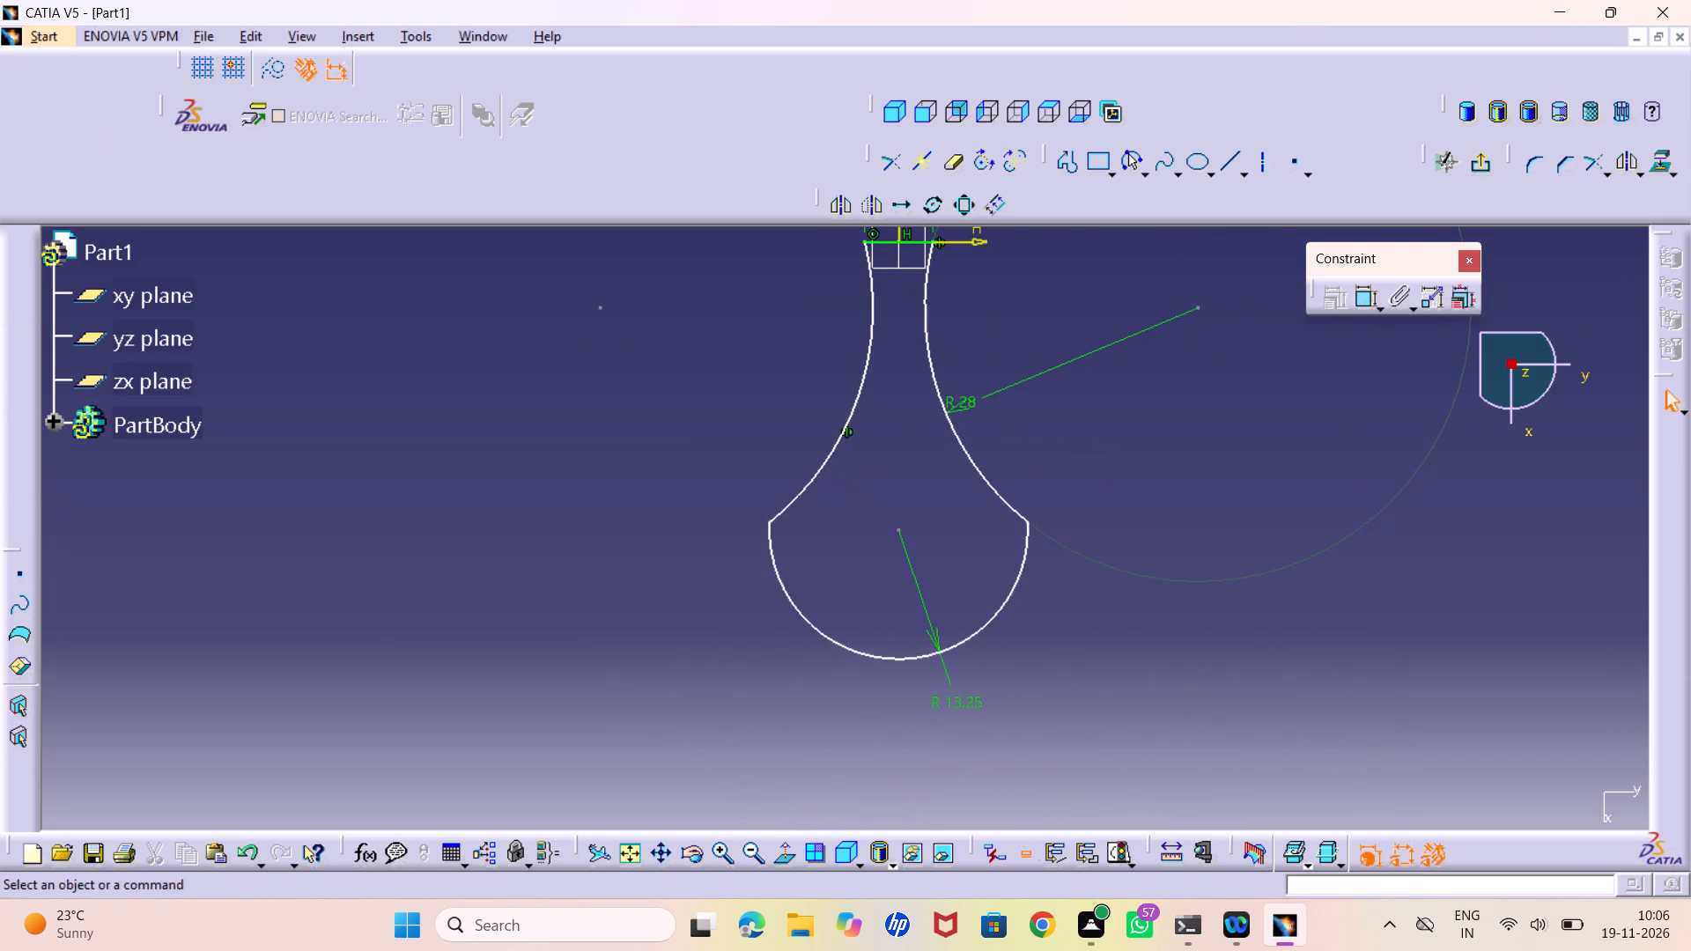
pyautogui.moveTo(1064, 431); pyautogui.dragTo(978, 538, button='middle')
pyautogui.rightClick(967, 505)
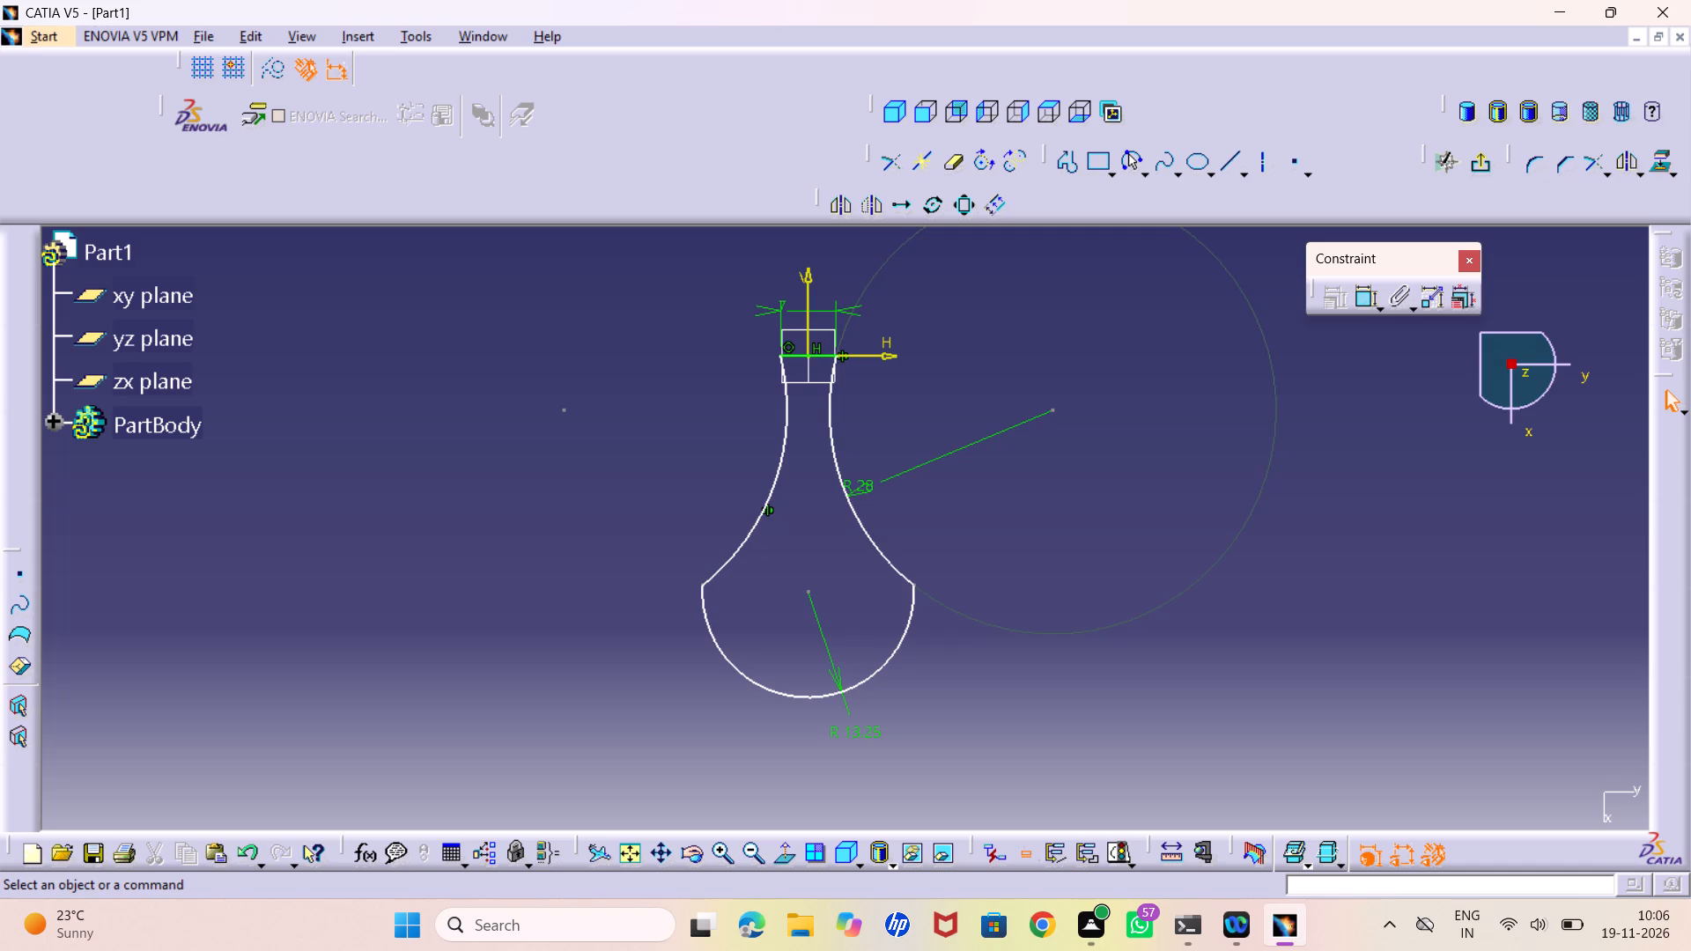
pyautogui.moveTo(837, 431); pyautogui.dragTo(871, 431)
pyautogui.click(904, 431)
pyautogui.moveTo(792, 453); pyautogui.dragTo(800, 353, button='middle')
pyautogui.rightClick(792, 453)
pyautogui.scroll(1, 797, 302)
pyautogui.moveTo(797, 302); pyautogui.dragTo(801, 448, button='middle')
pyautogui.middleClick(786, 393)
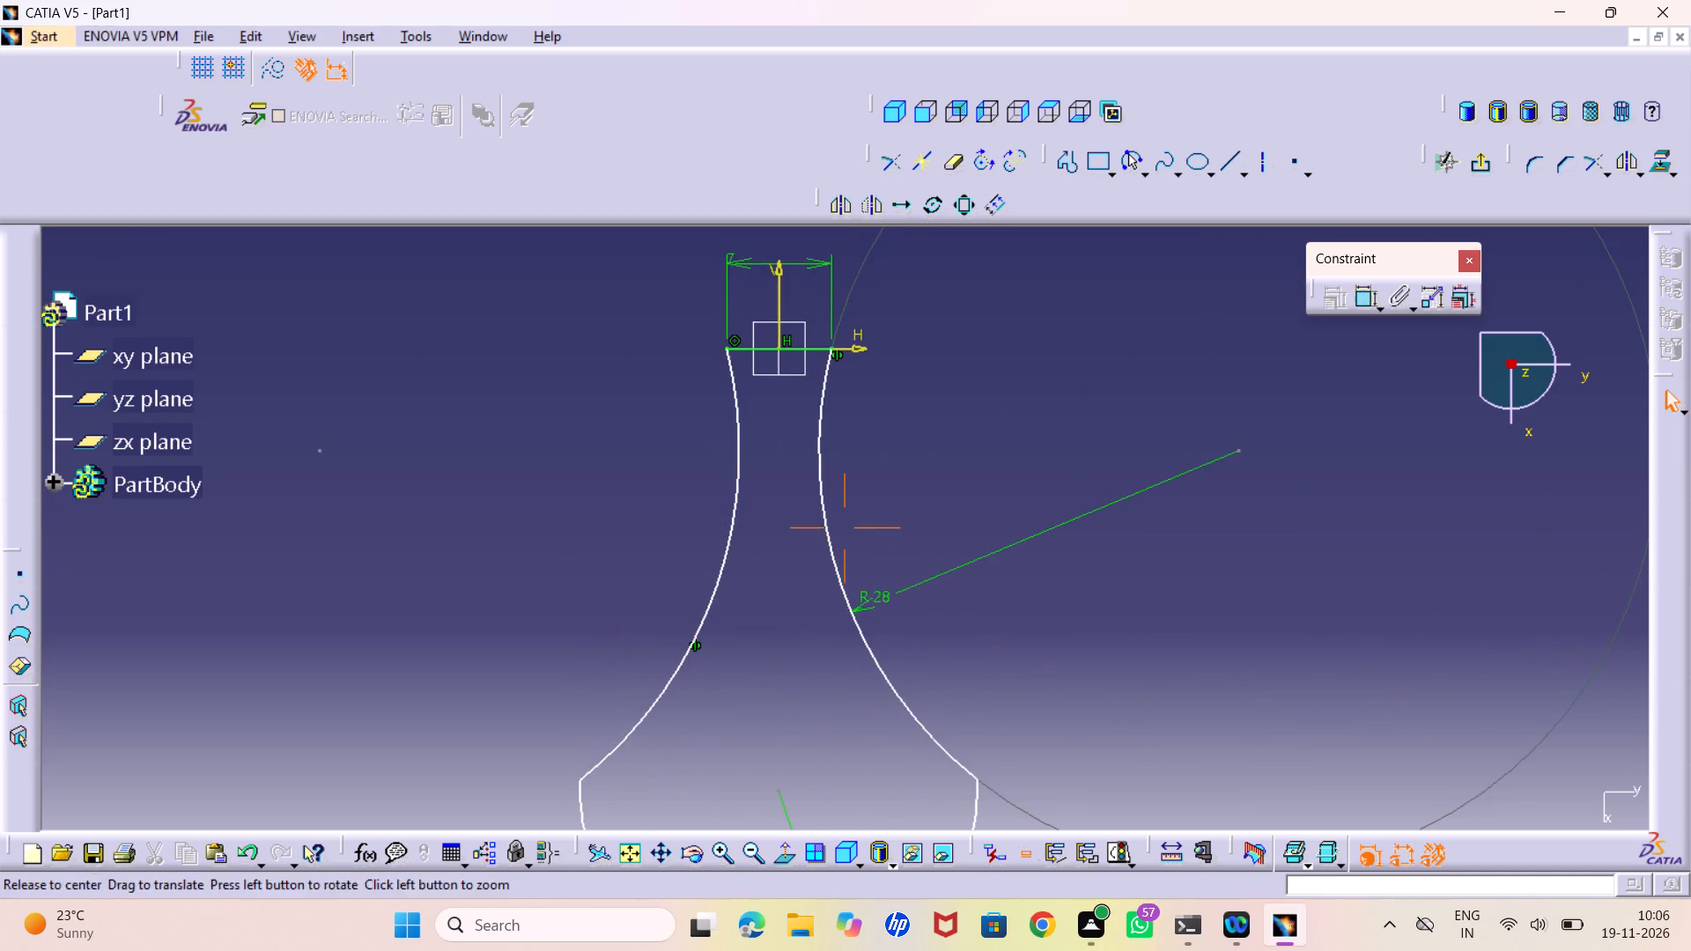
pyautogui.rightClick(786, 421)
pyautogui.moveTo(755, 400); pyautogui.dragTo(752, 567, button='middle')
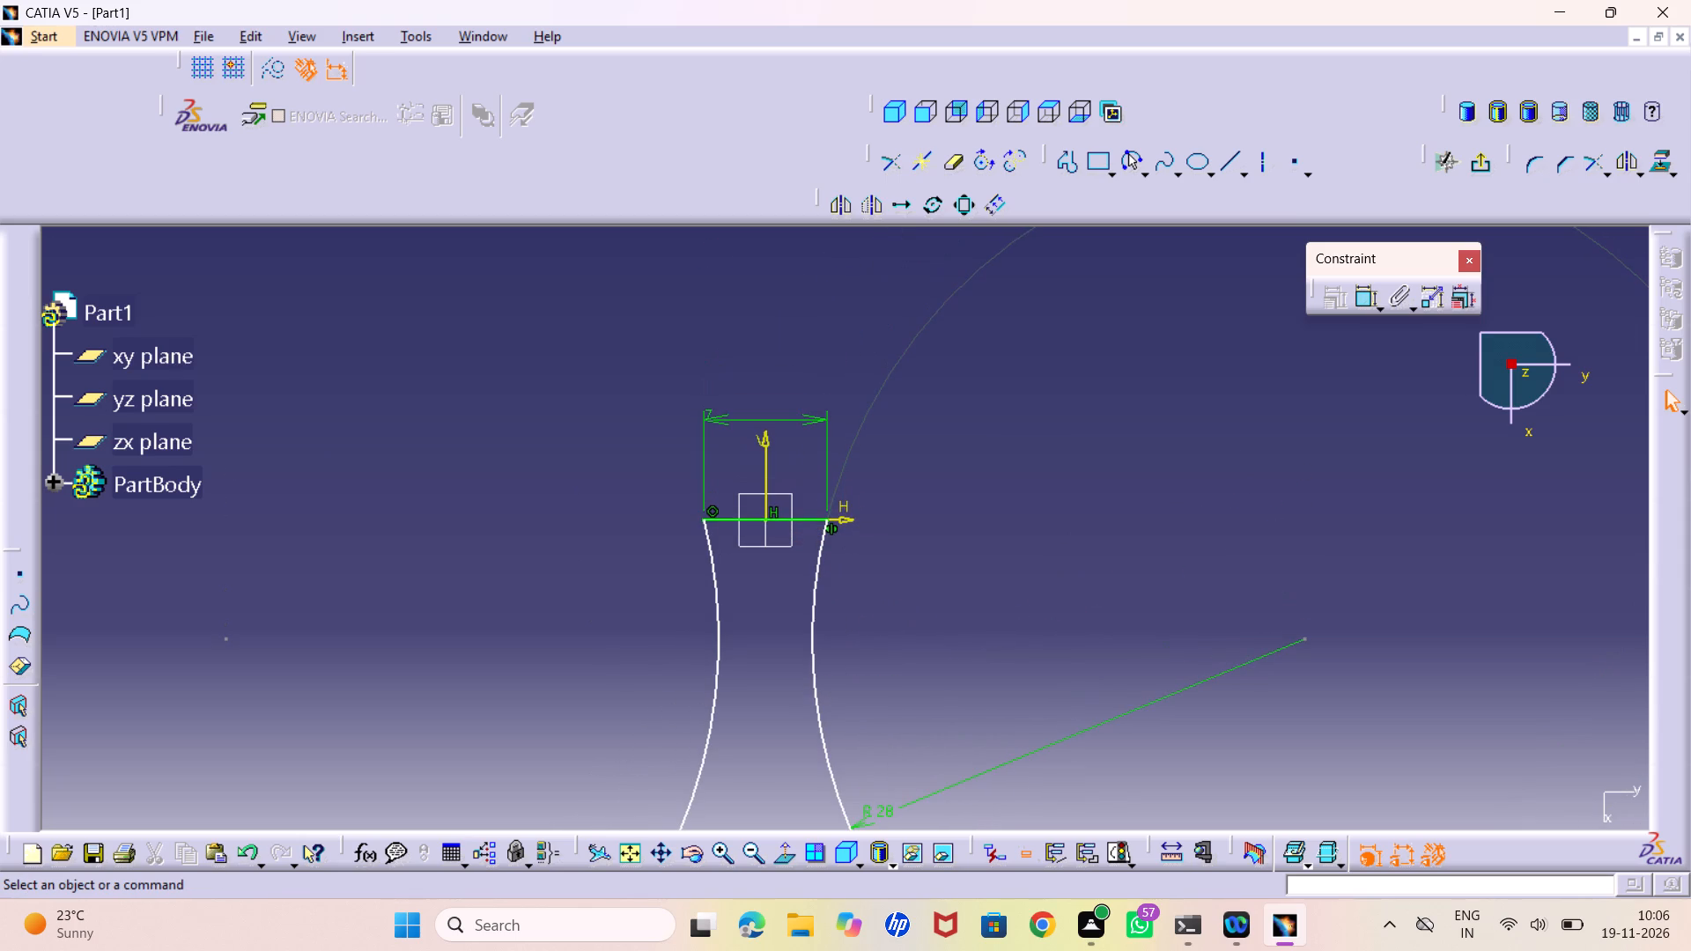
pyautogui.moveTo(1089, 486); pyautogui.dragTo(1094, 560, button='middle')
pyautogui.rightClick(1089, 486)
pyautogui.moveTo(1006, 633); pyautogui.dragTo(1036, 504, button='middle')
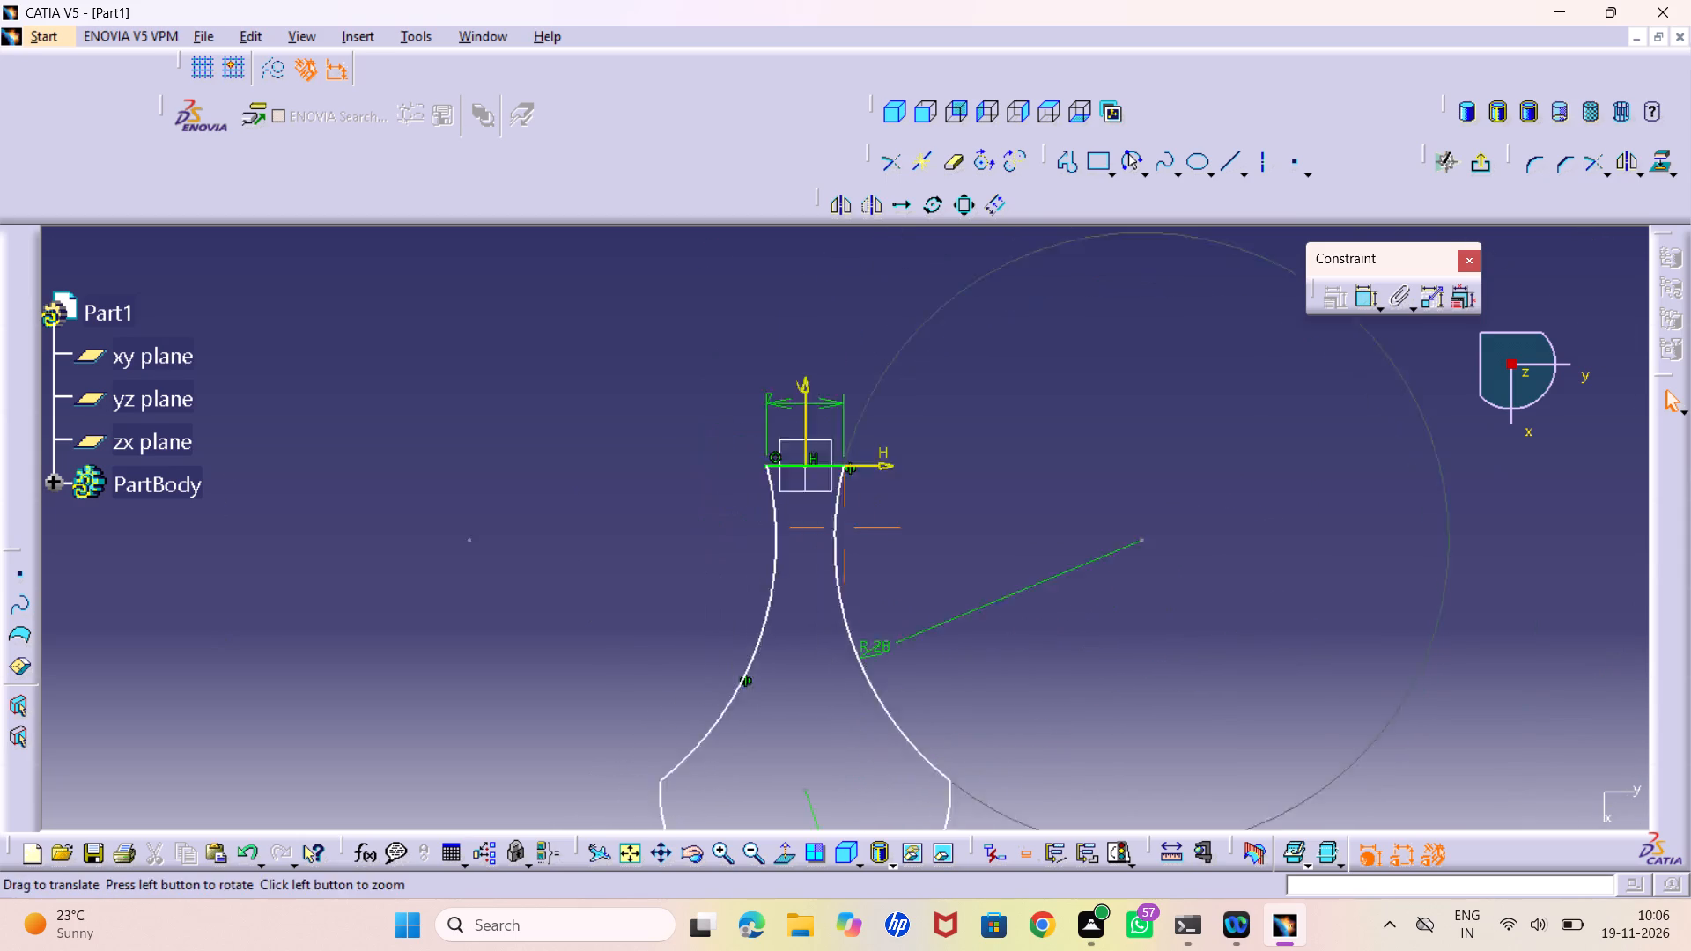
pyautogui.moveTo(1036, 504); pyautogui.dragTo(1041, 476, button='middle')
pyautogui.moveTo(1041, 476); pyautogui.dragTo(1054, 436, button='middle')
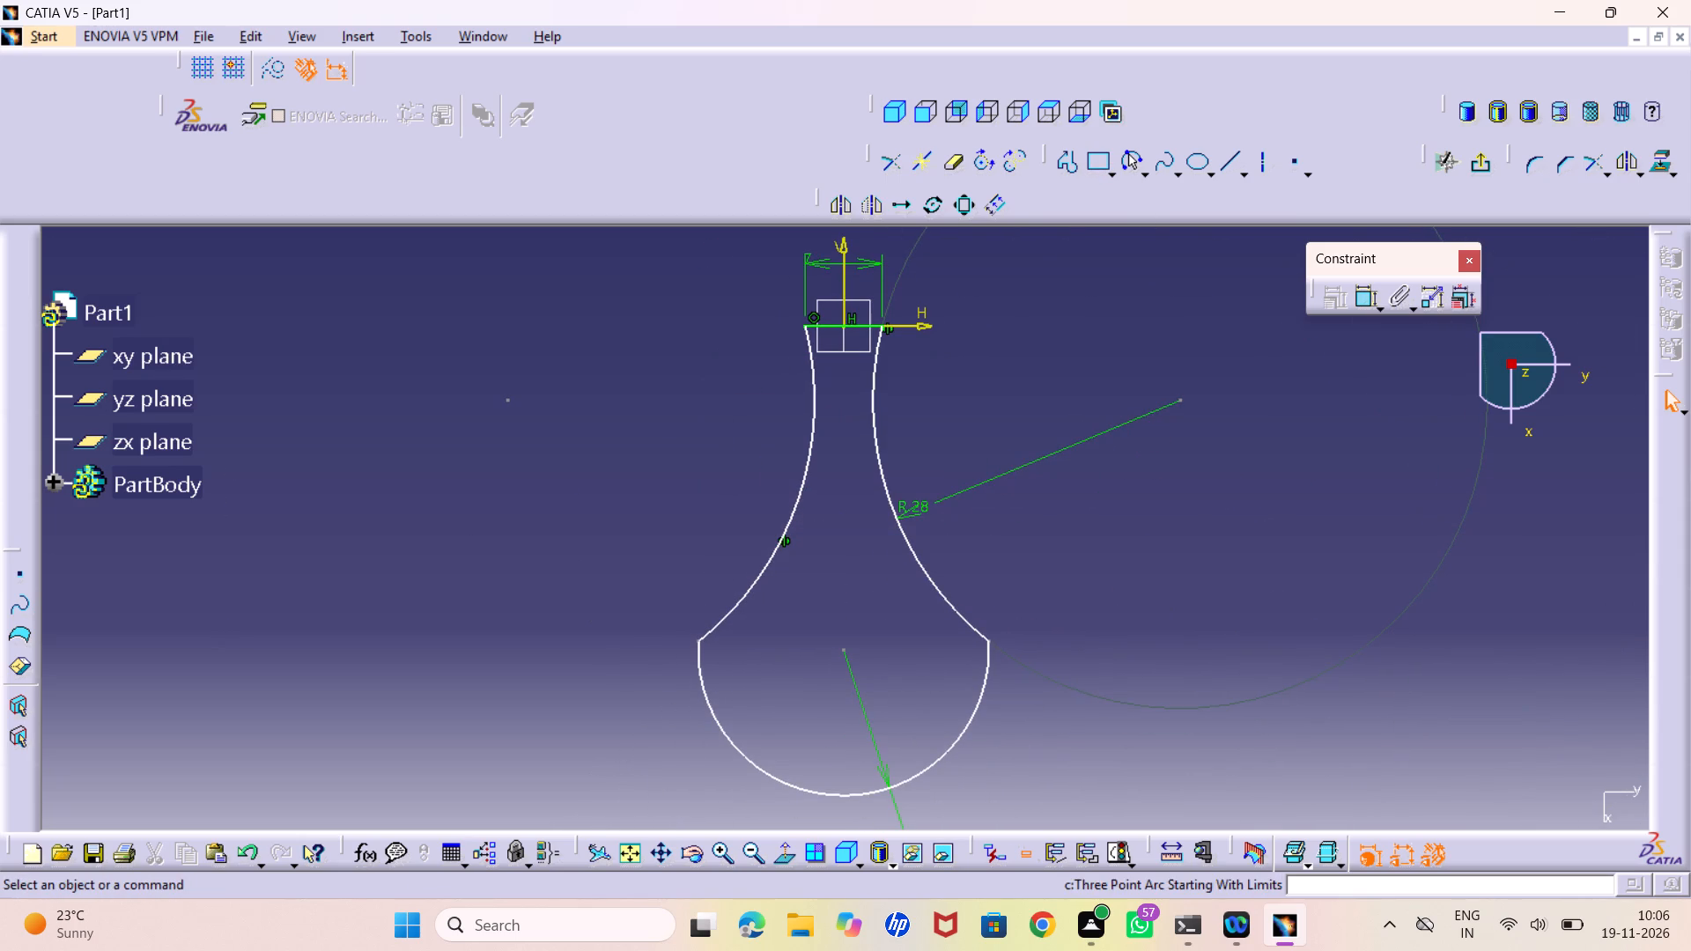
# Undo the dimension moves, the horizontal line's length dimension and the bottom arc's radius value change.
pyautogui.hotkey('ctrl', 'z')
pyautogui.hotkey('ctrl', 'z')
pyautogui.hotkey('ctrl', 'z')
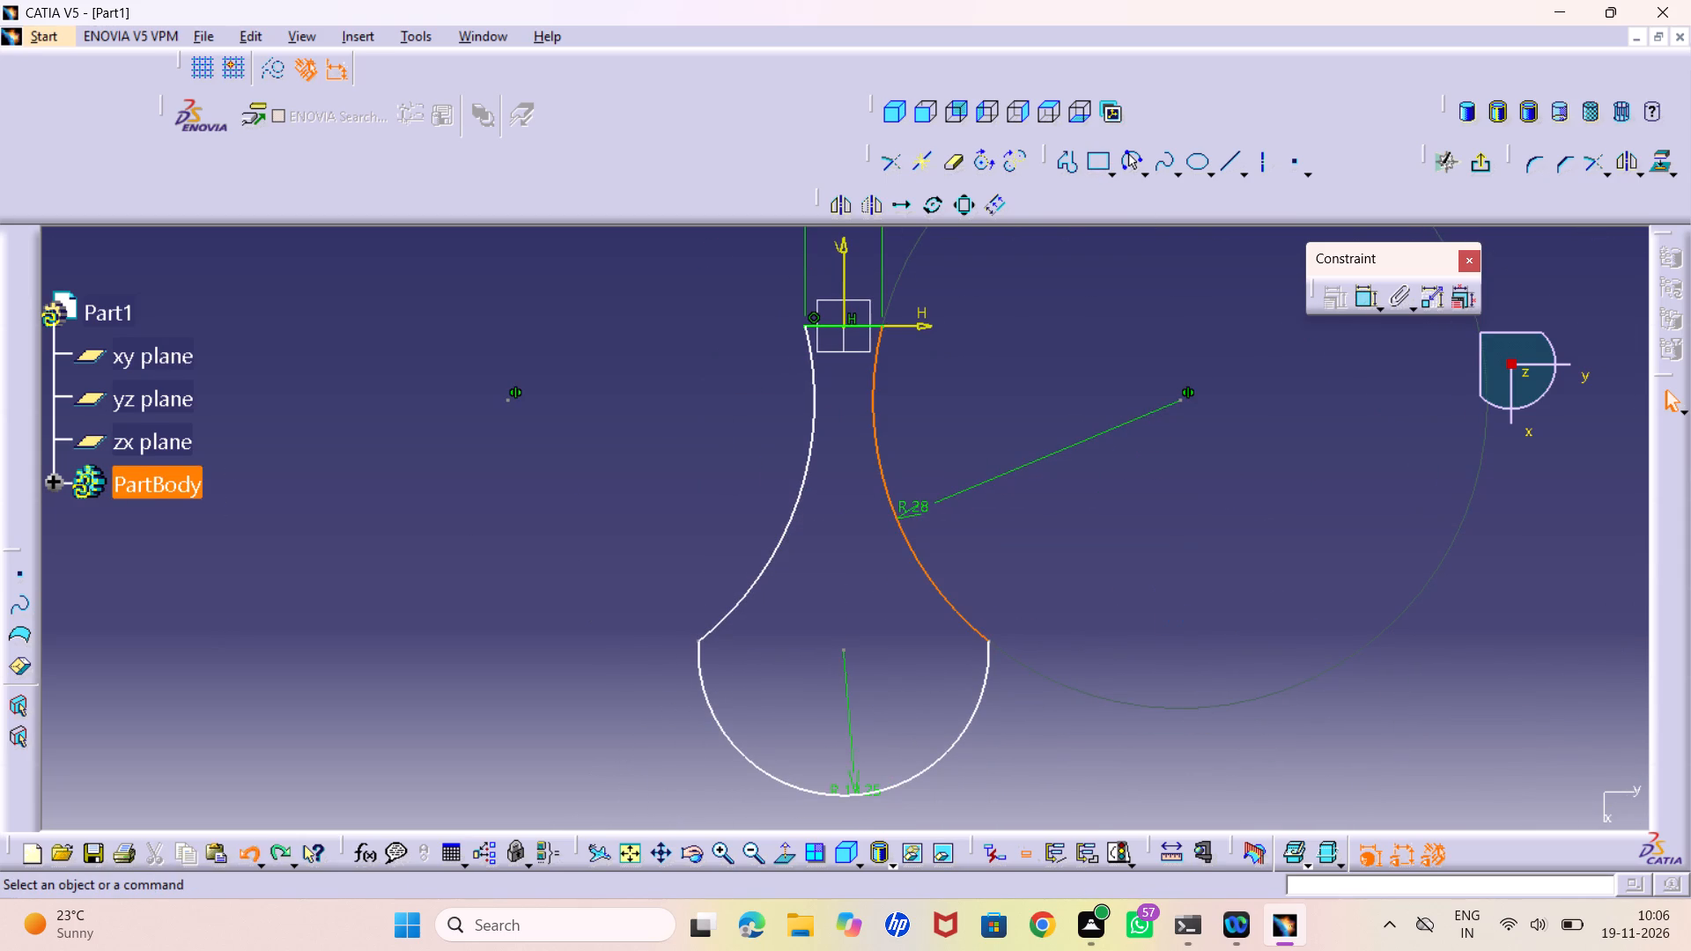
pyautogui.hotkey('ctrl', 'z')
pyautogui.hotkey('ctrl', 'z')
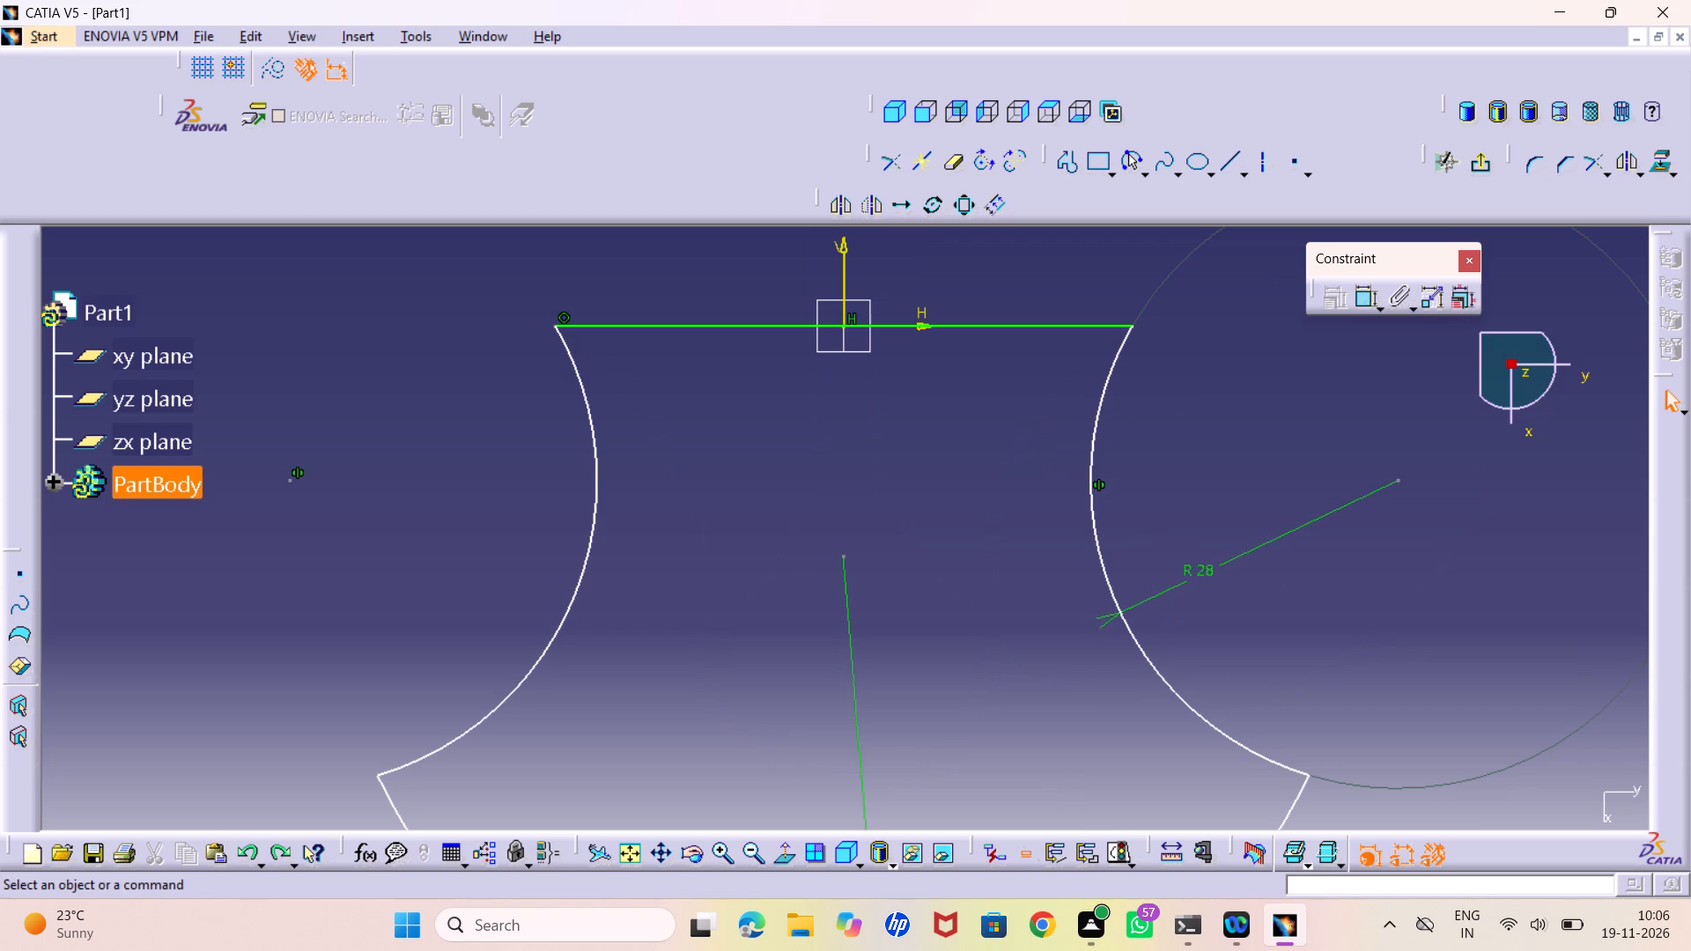
# Draw a small circle inside the profile, centred on the V axis a short distance below the horizontal line.
pyautogui.moveTo(781, 424); pyautogui.dragTo(843, 527, button='middle')
pyautogui.rightClick(781, 424)
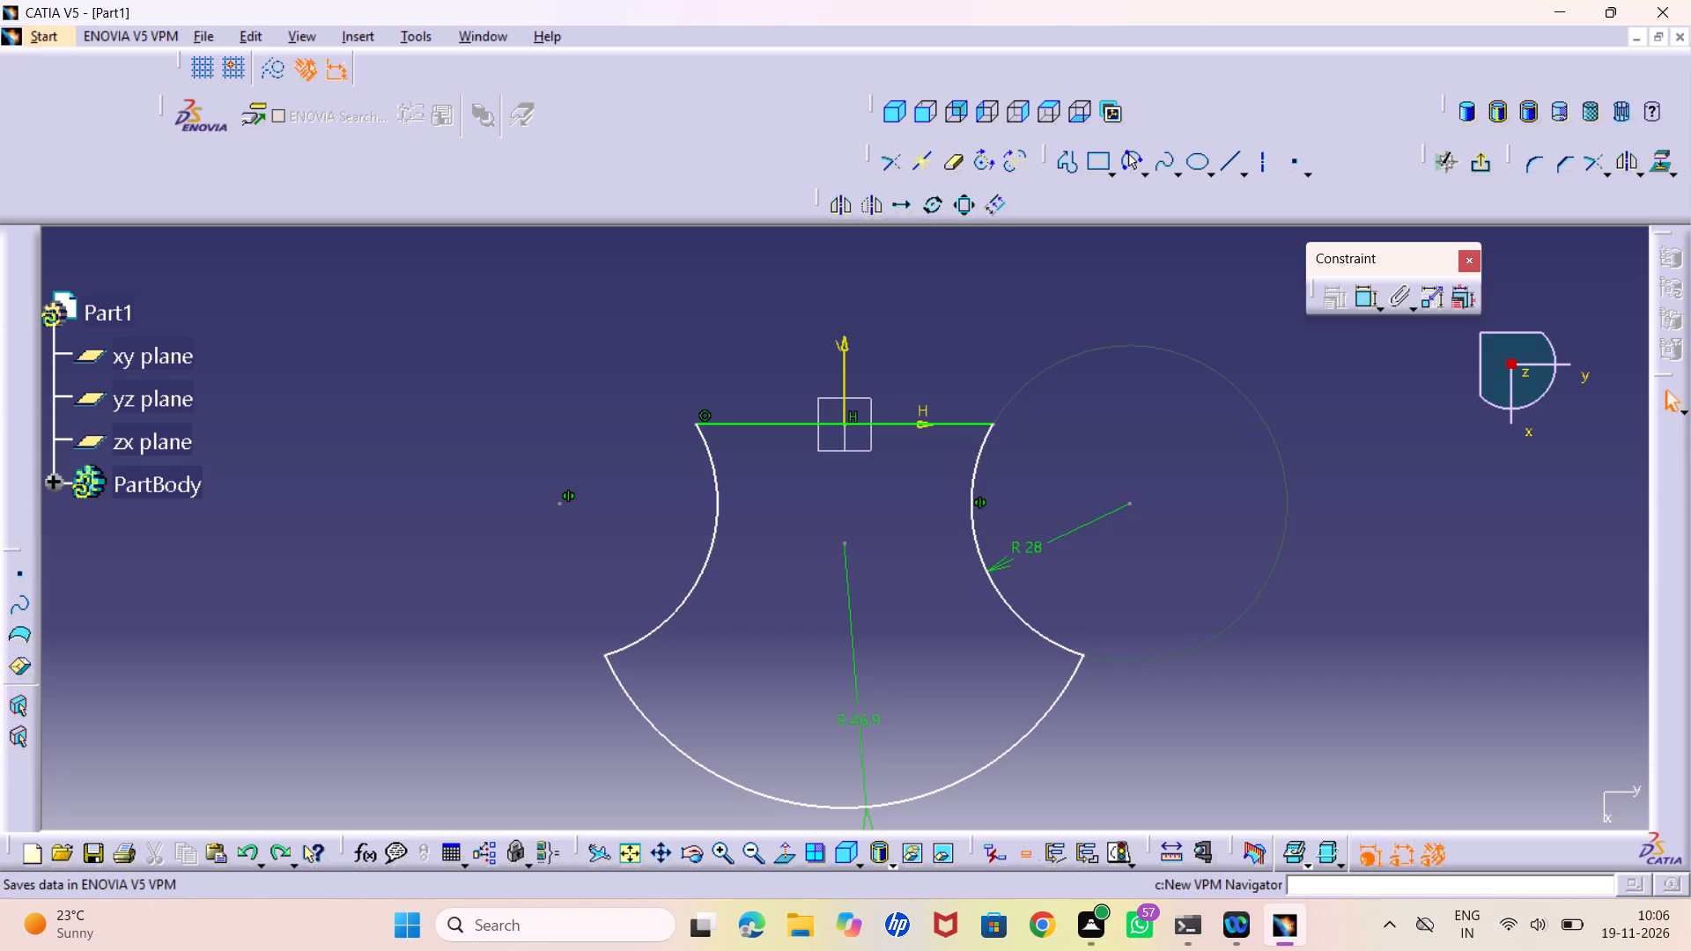
pyautogui.click(1146, 162)
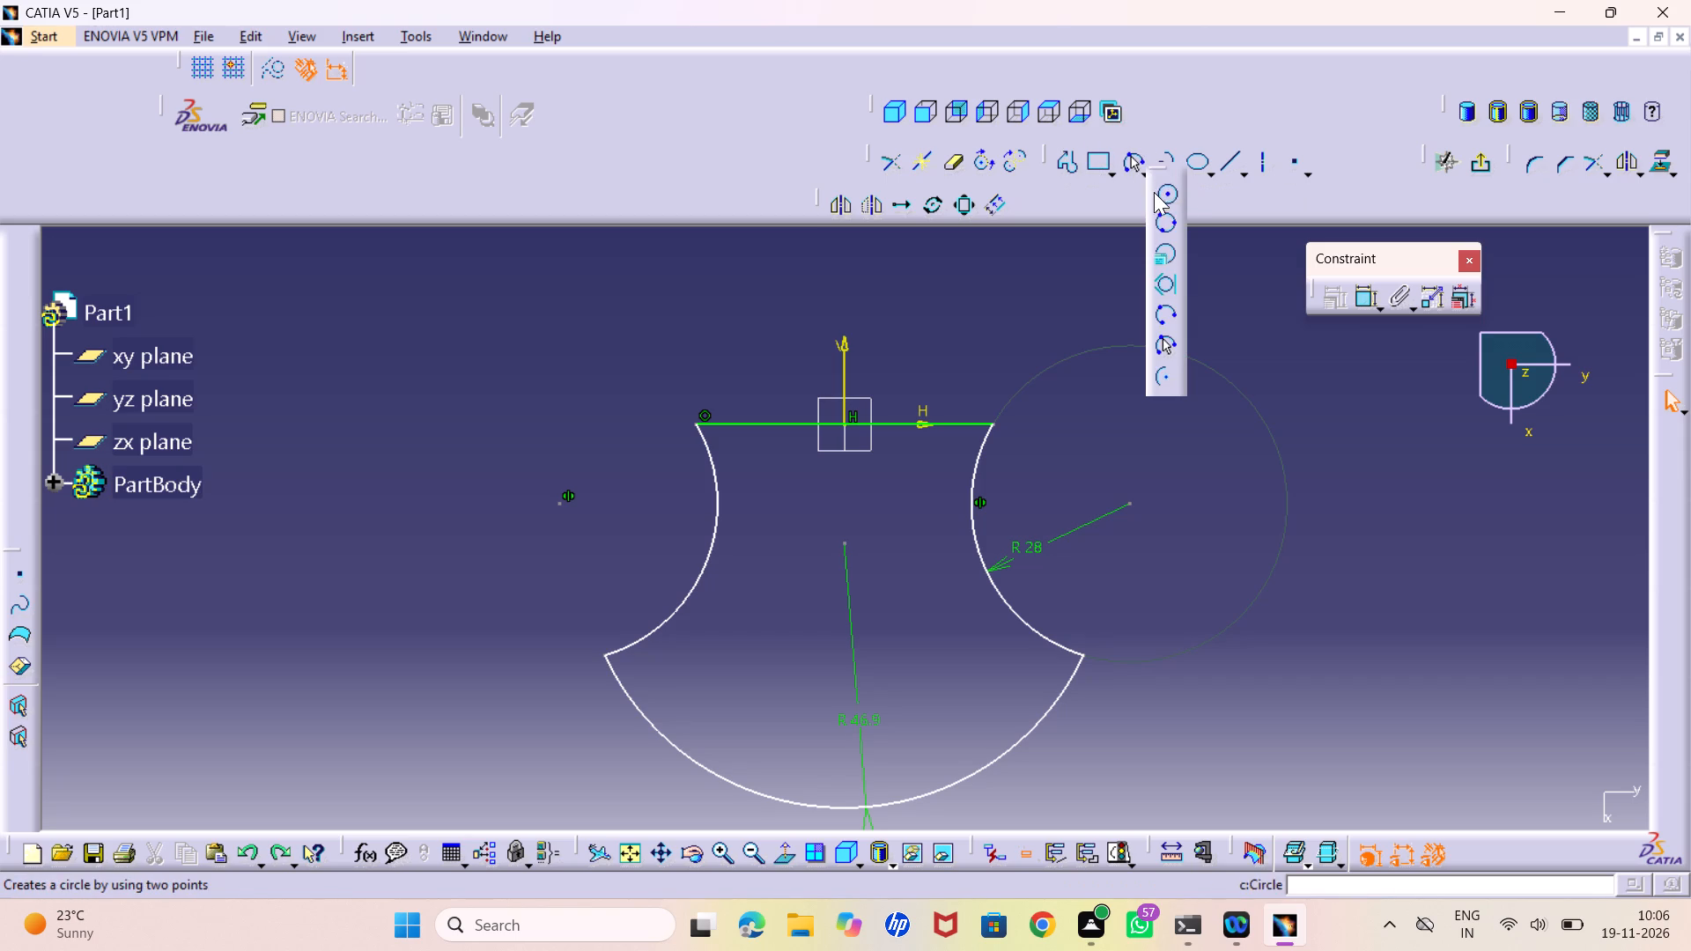
pyautogui.click(1166, 190)
pyautogui.moveTo(870, 564); pyautogui.dragTo(886, 480, button='middle')
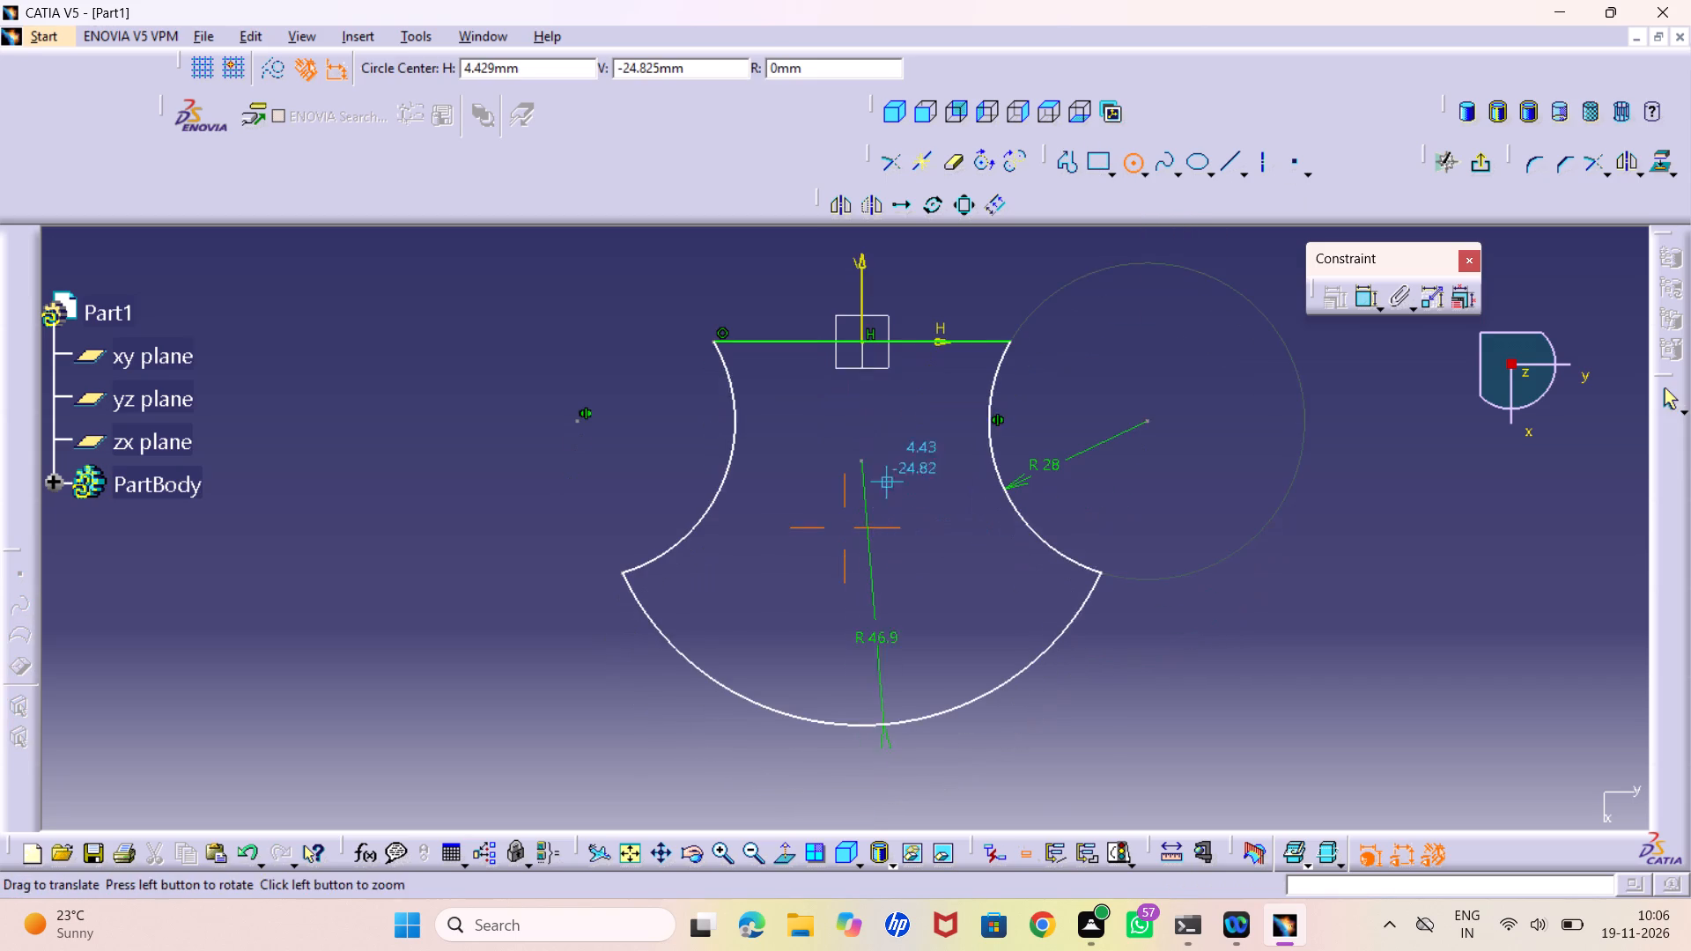
pyautogui.moveTo(886, 480); pyautogui.dragTo(888, 476, button='middle')
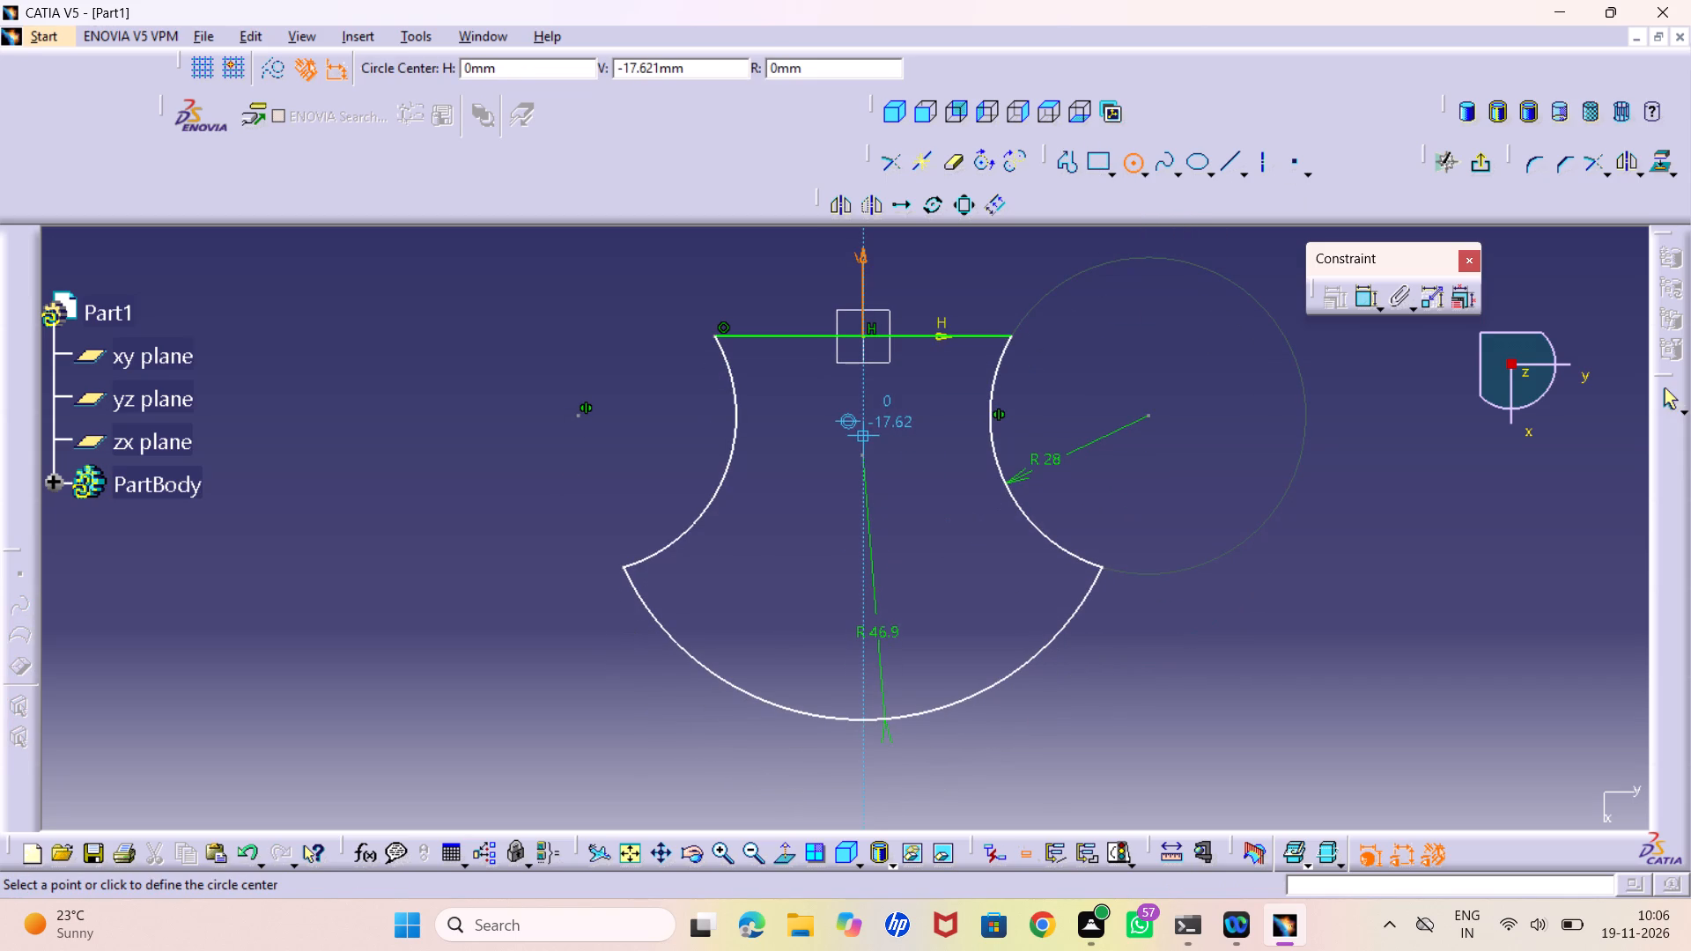
pyautogui.click(863, 417)
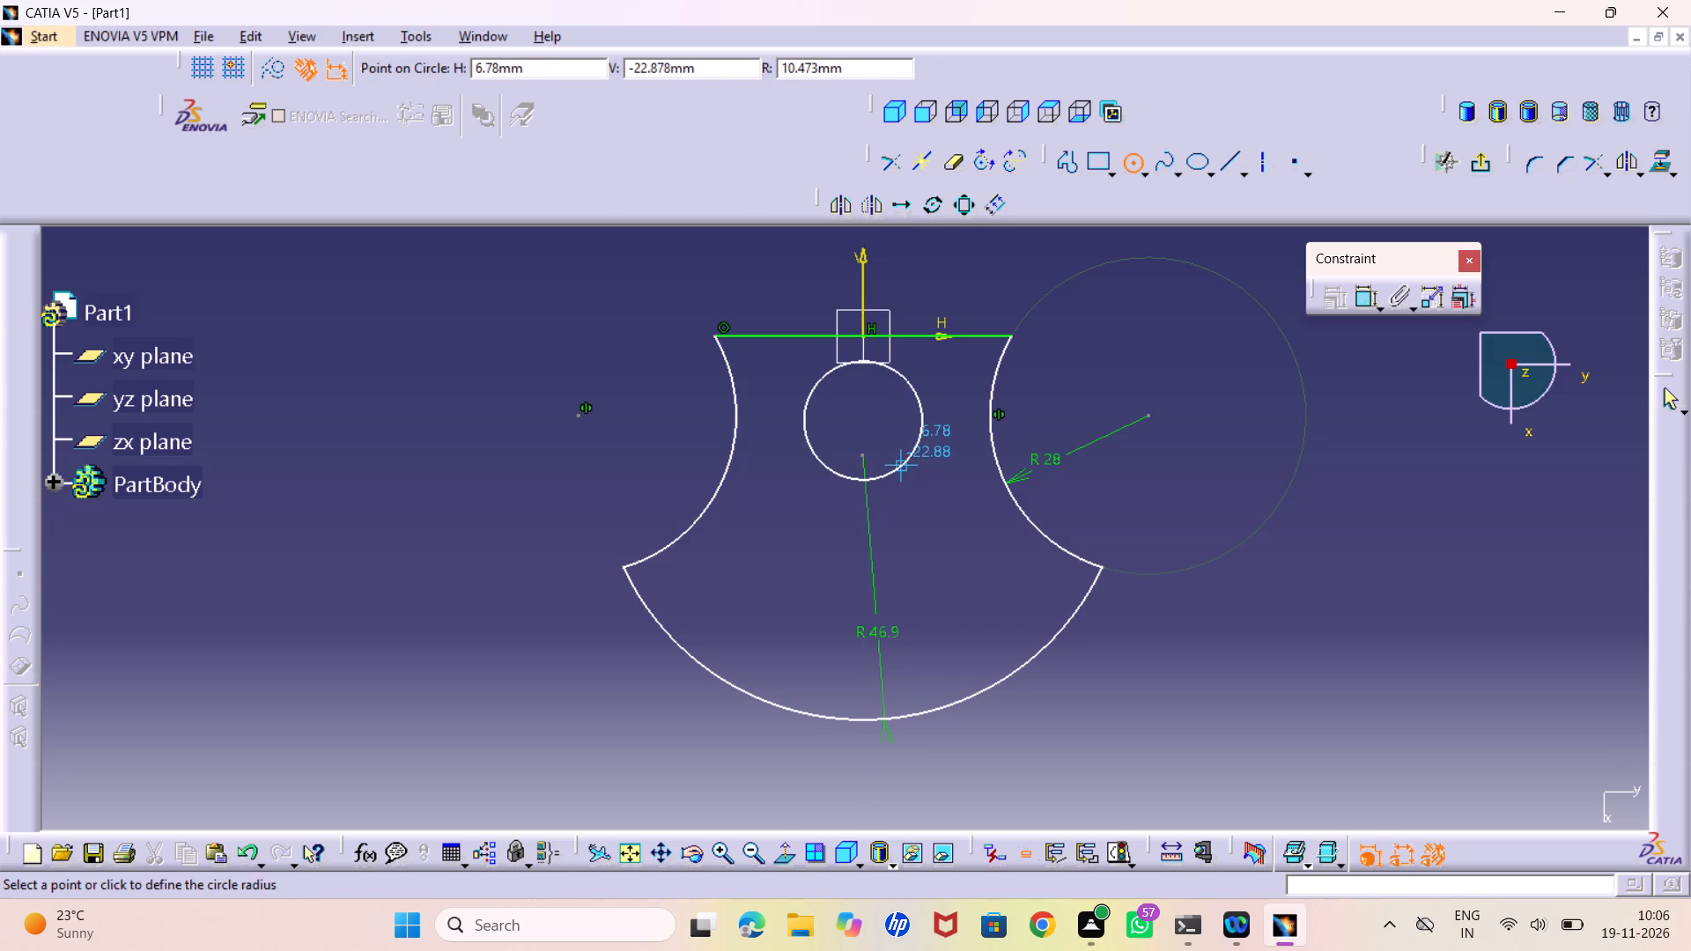
pyautogui.click(895, 461)
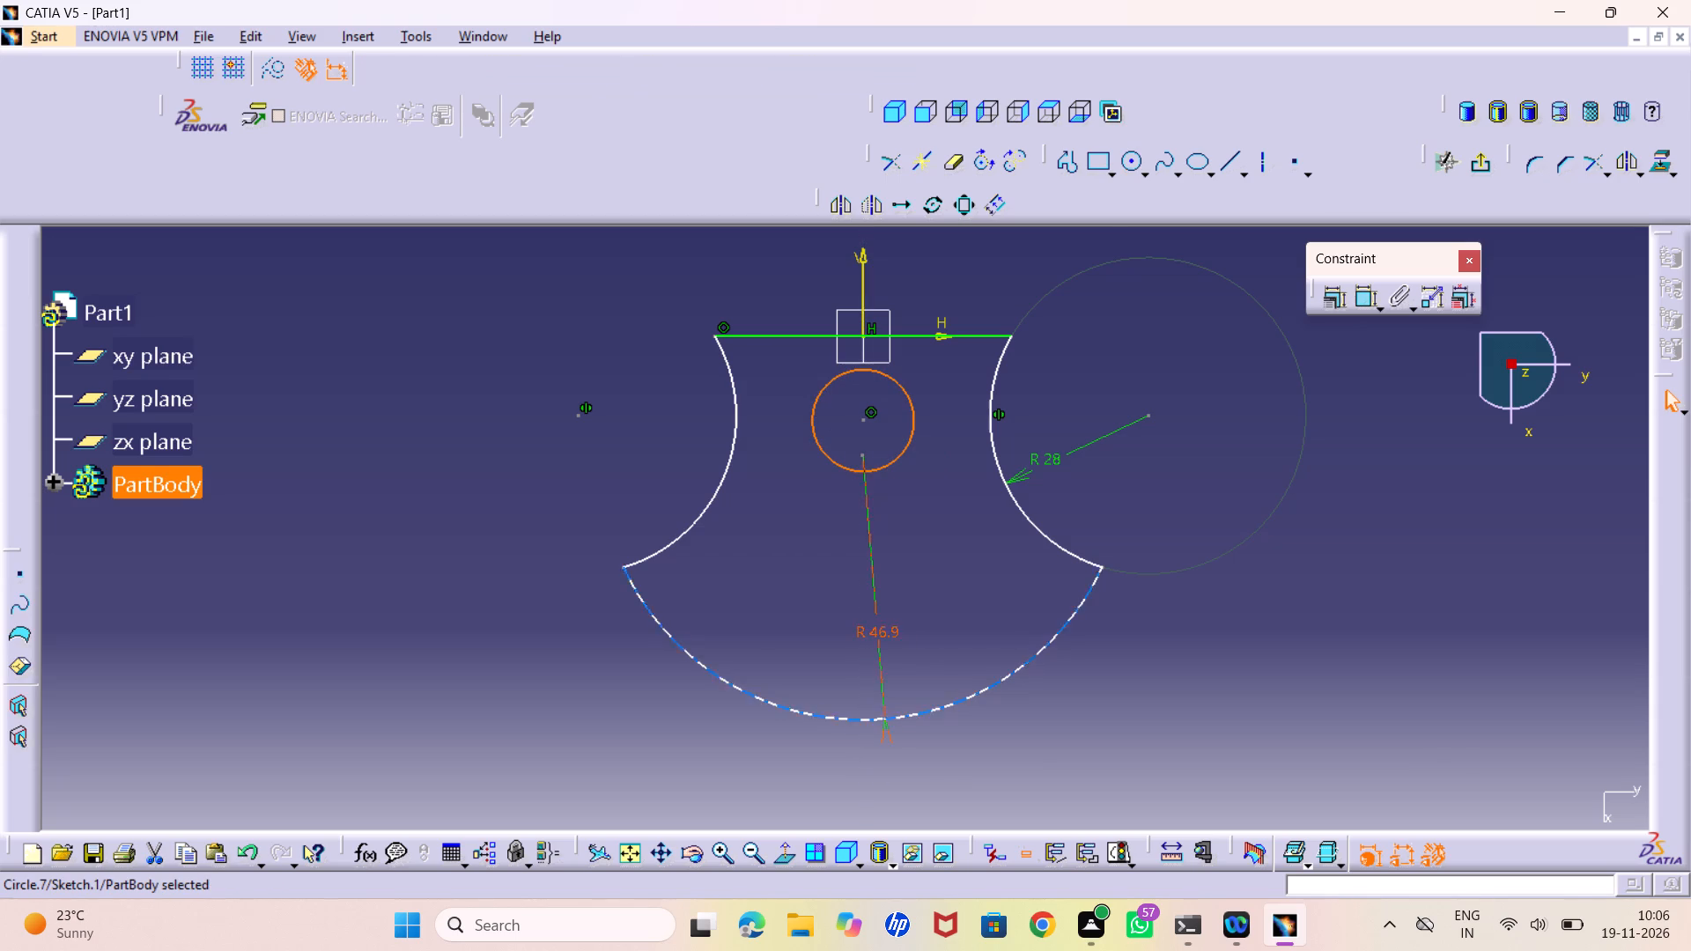
pyautogui.click(1067, 227)
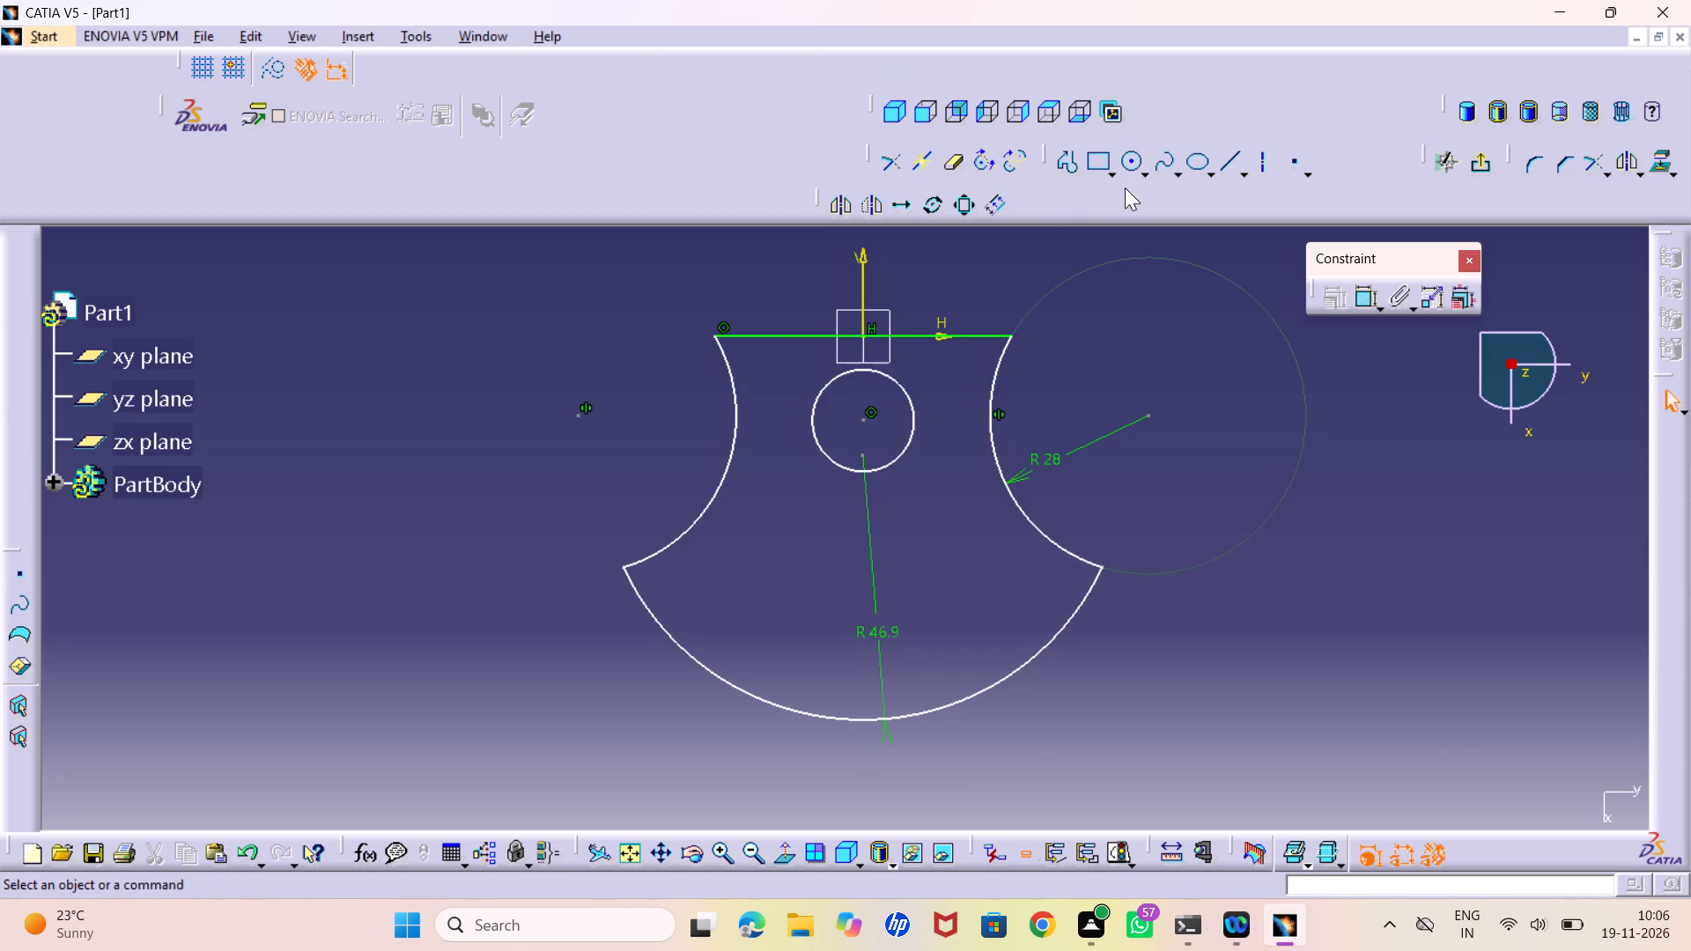
# Draw a second circle about 15 mm in diameter on the V axis, below the first circle inside the profile.
pyautogui.doubleClick(1135, 161)
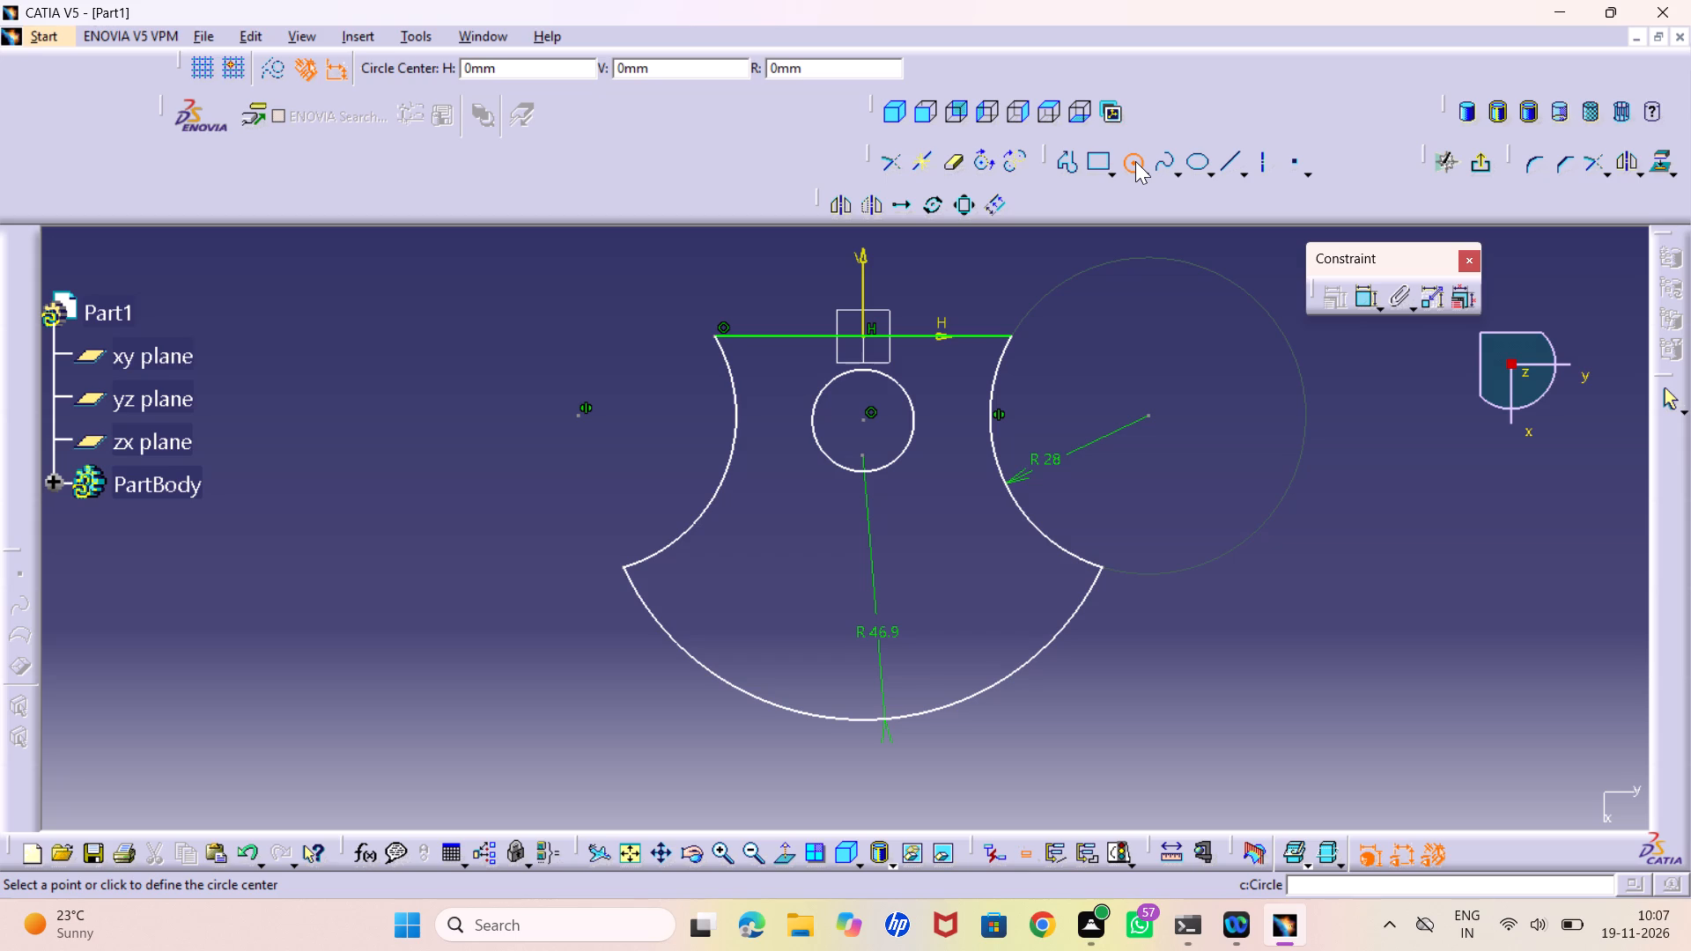
pyautogui.scroll(1, 1167, 131)
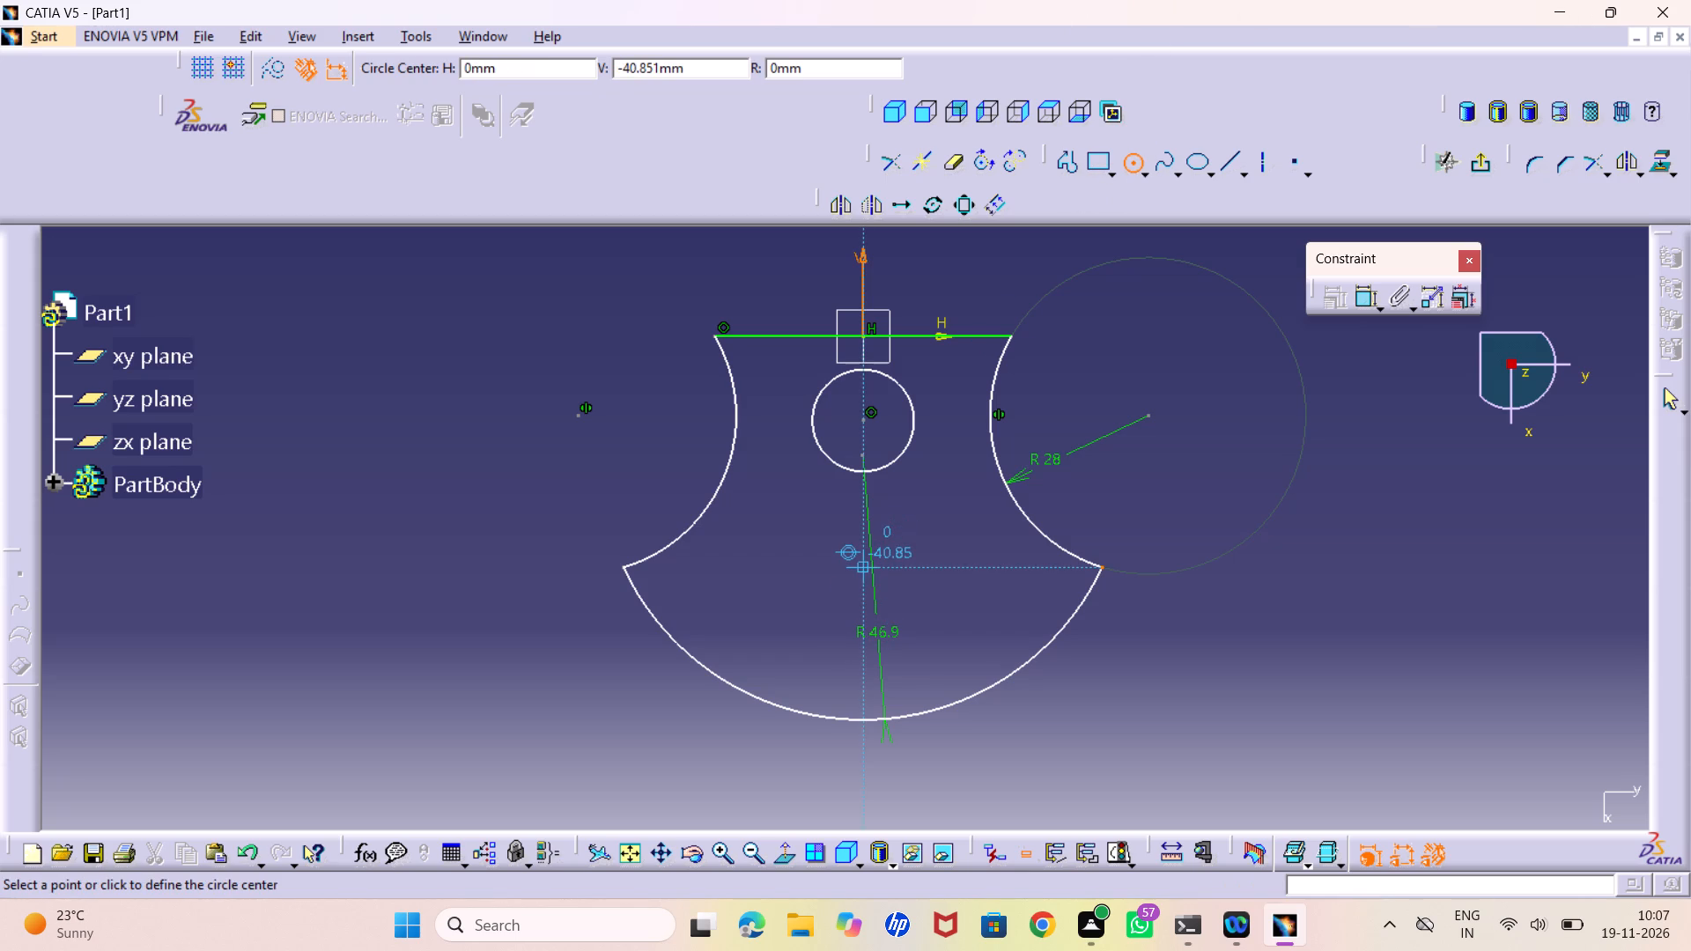
pyautogui.click(866, 553)
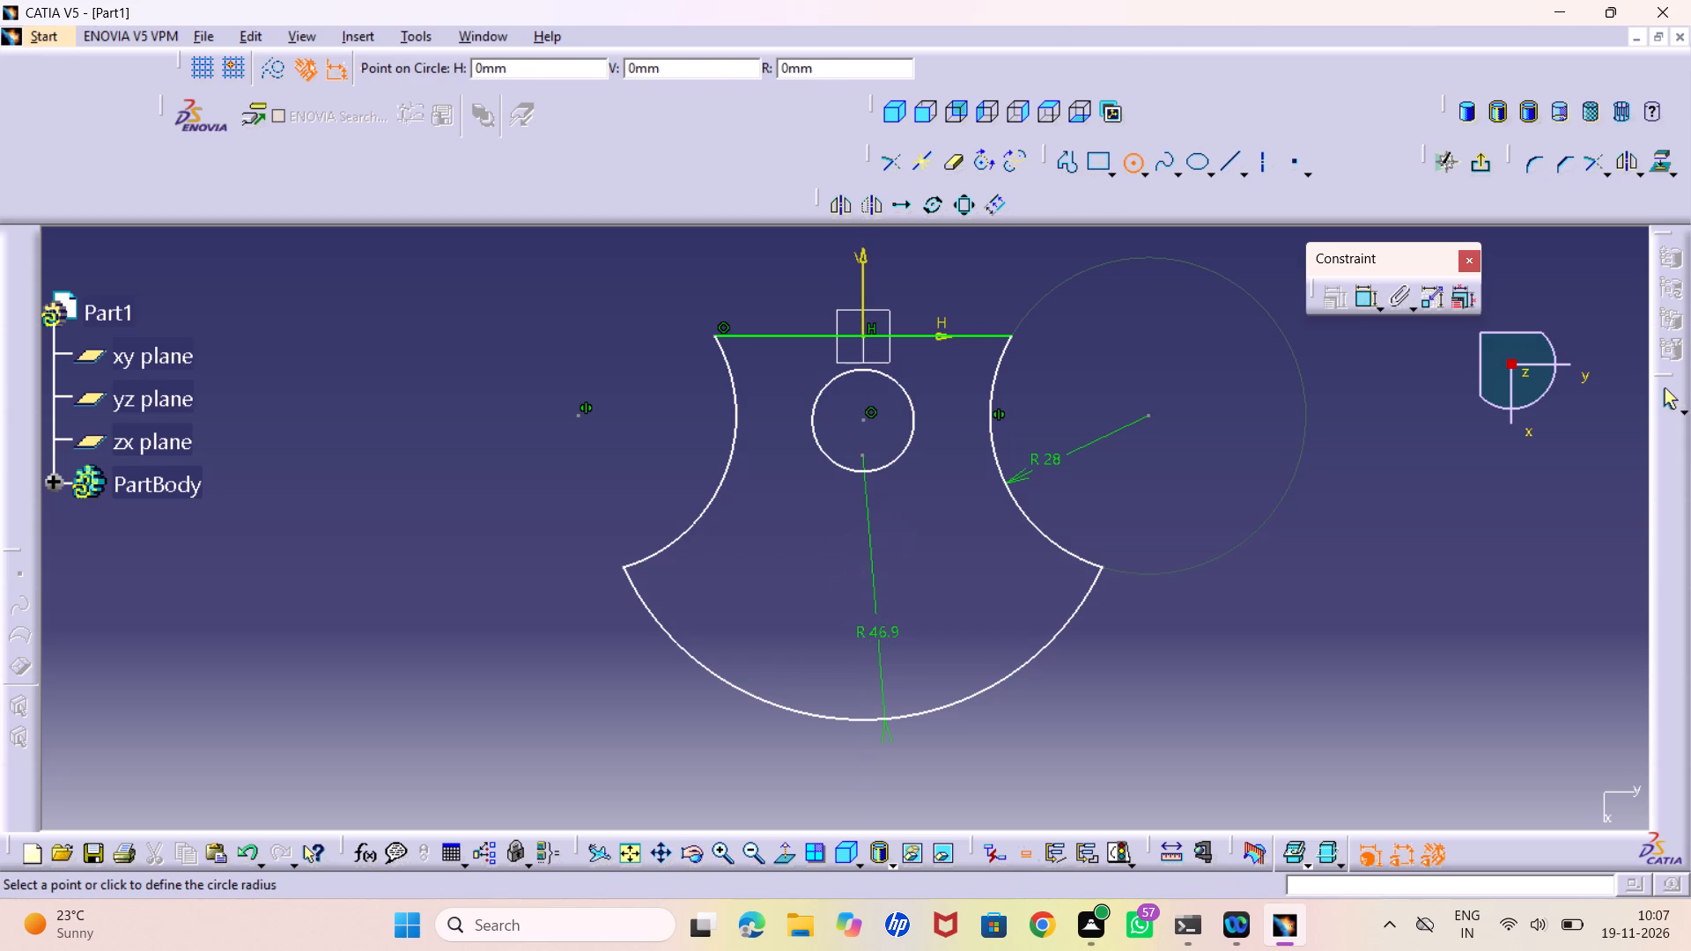
pyautogui.click(889, 587)
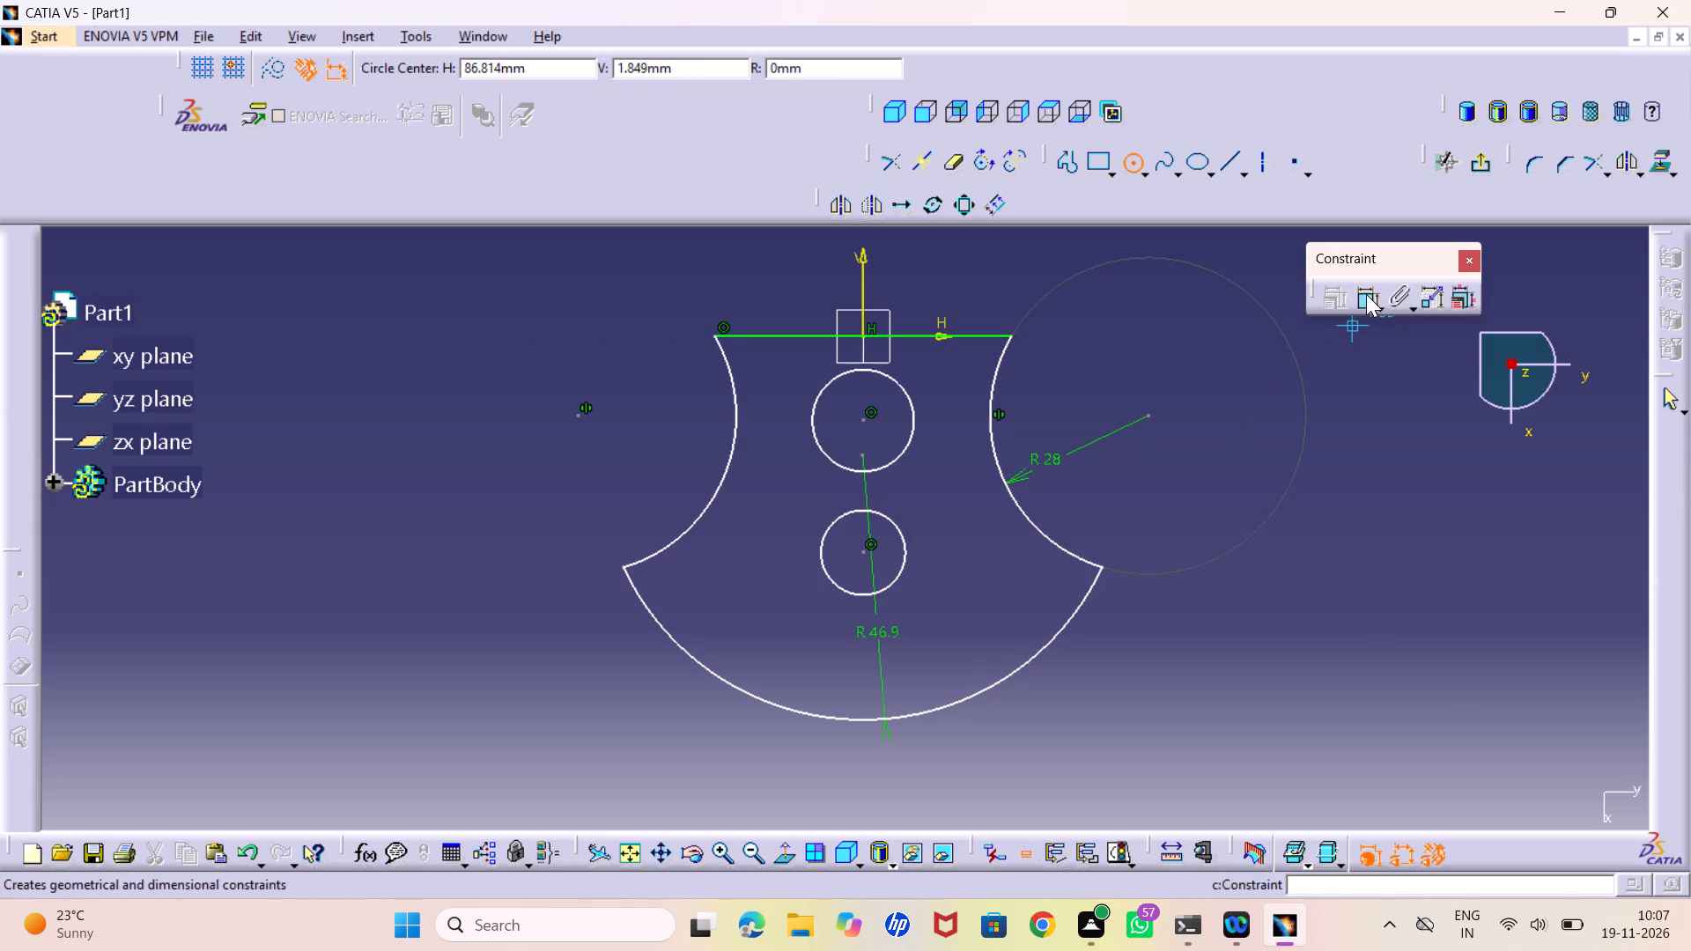
# Dimension the upper circle's diameter and set it to 5 mm.
pyautogui.doubleClick(1366, 294)
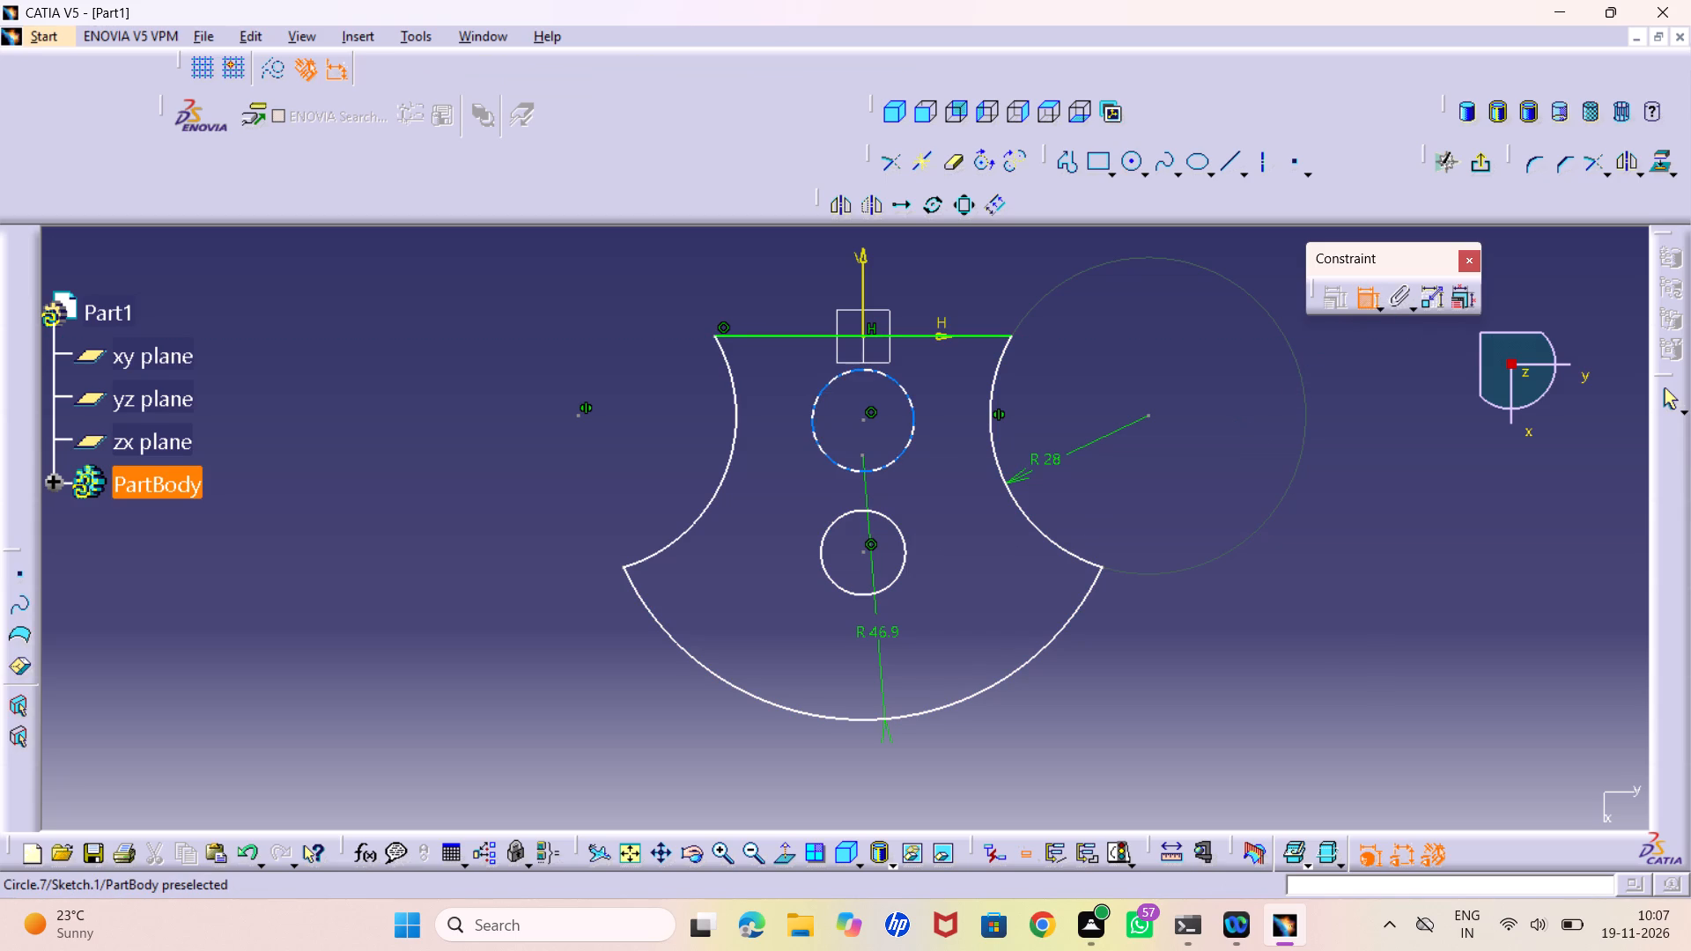
pyautogui.click(912, 416)
pyautogui.click(1065, 279)
pyautogui.doubleClick(1061, 273)
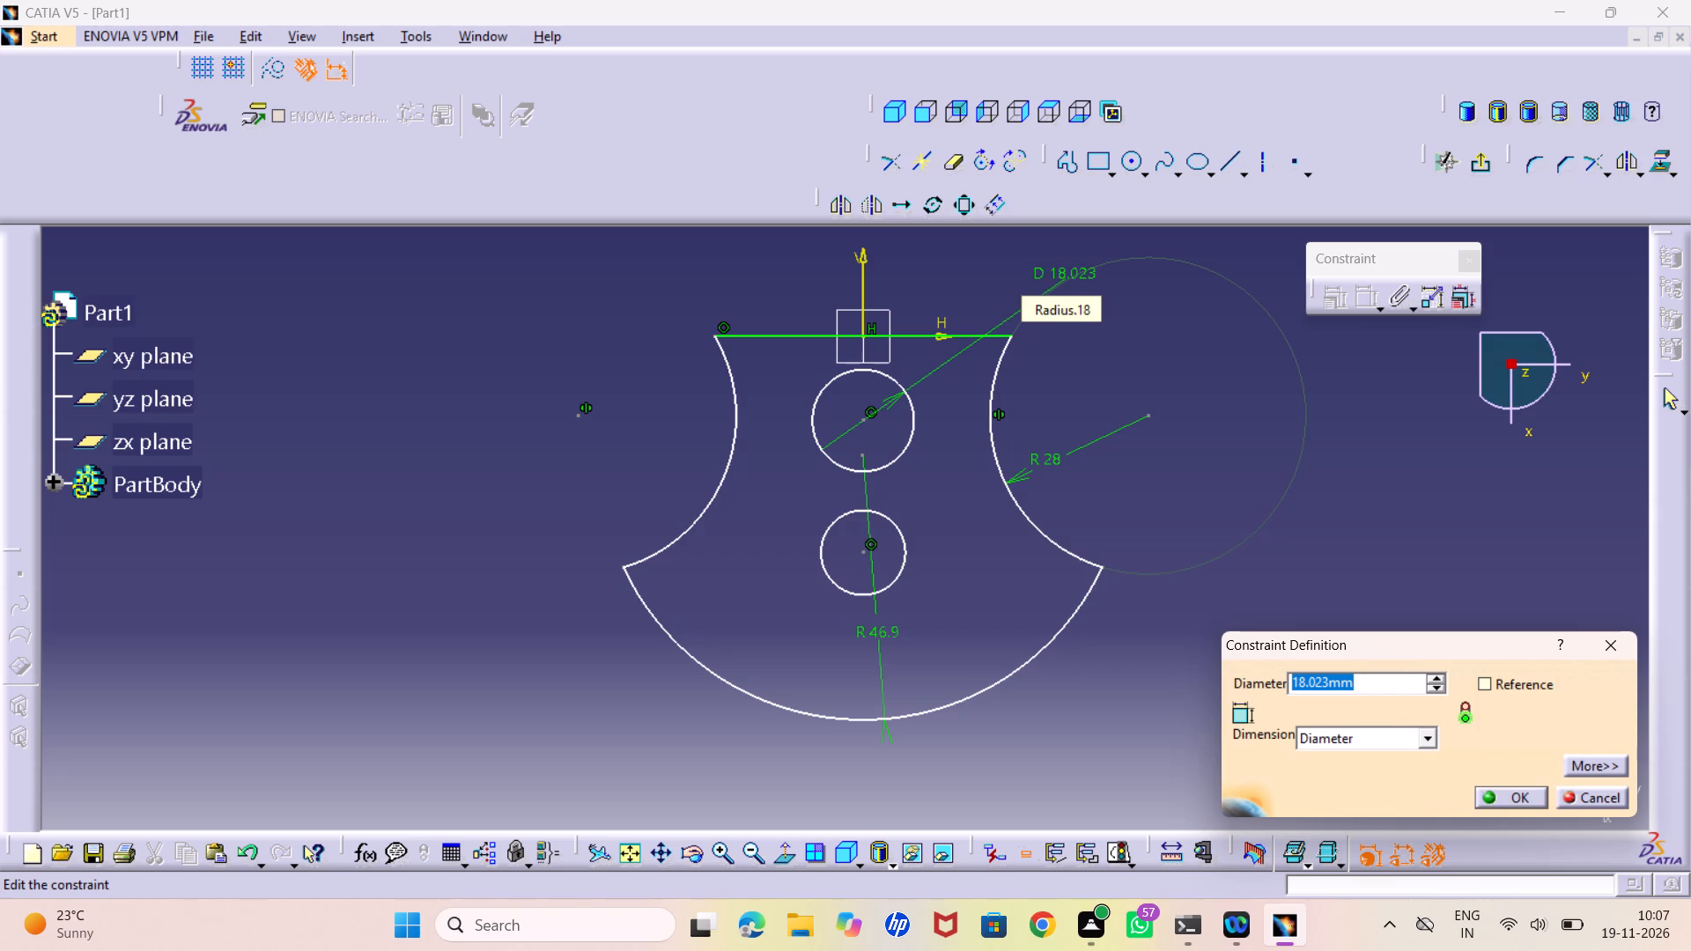
pyautogui.press('5')
pyautogui.press('Return')
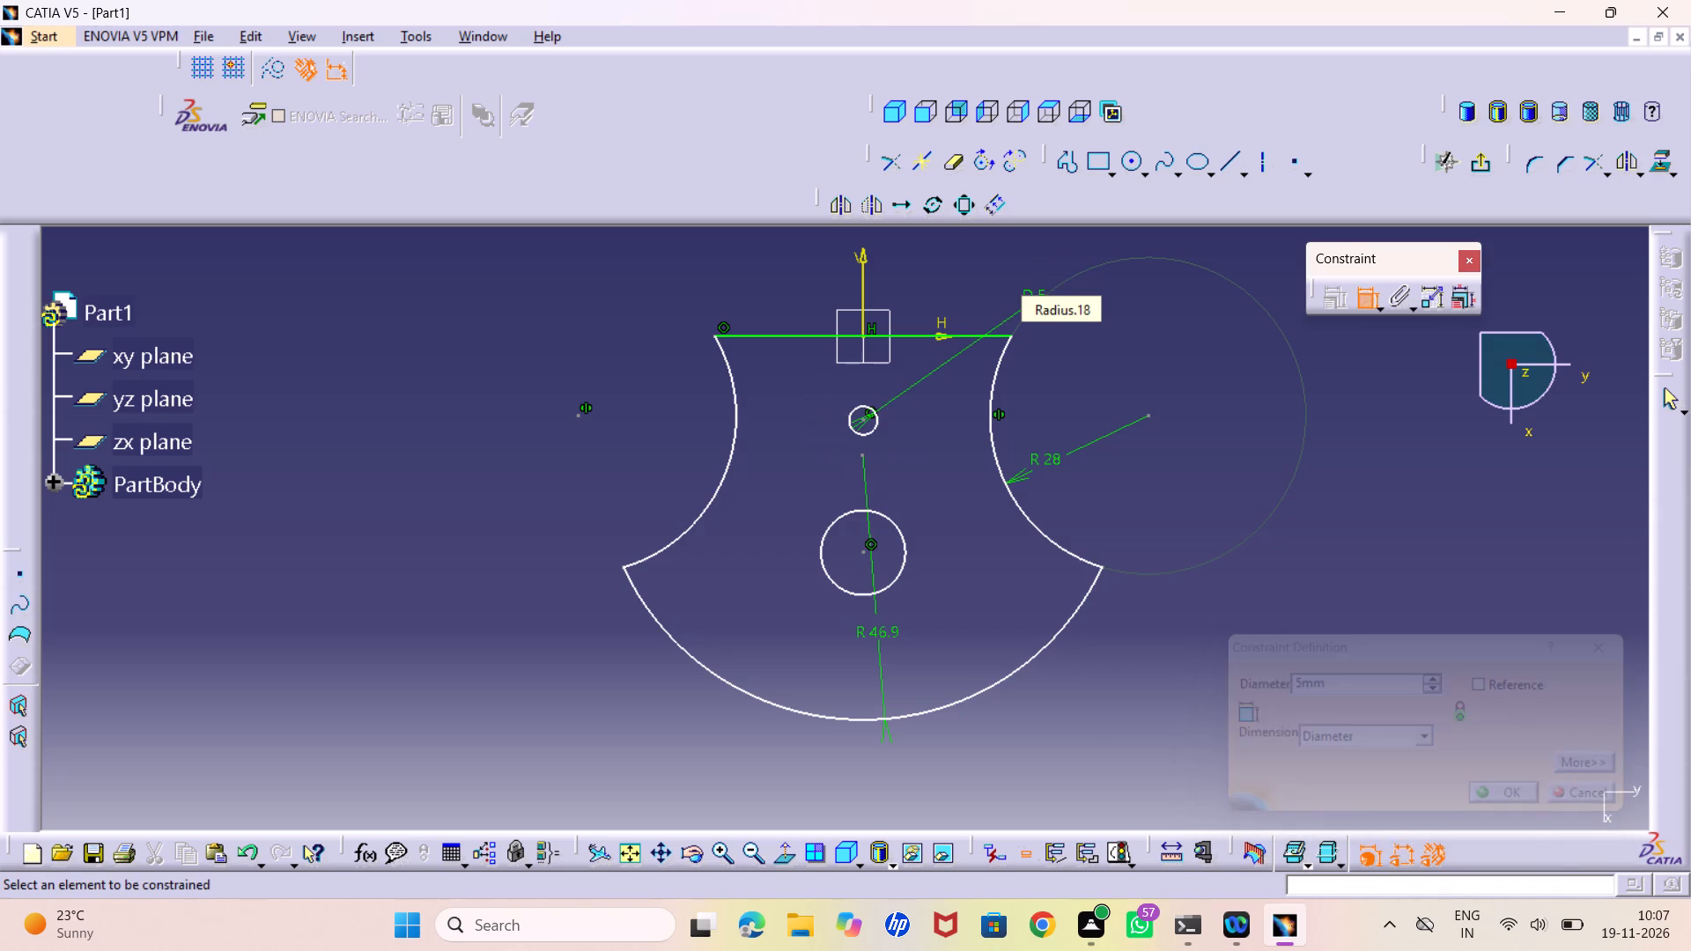
# Dimension the lower circle's diameter and set it to 8.5 mm.
pyautogui.click(895, 533)
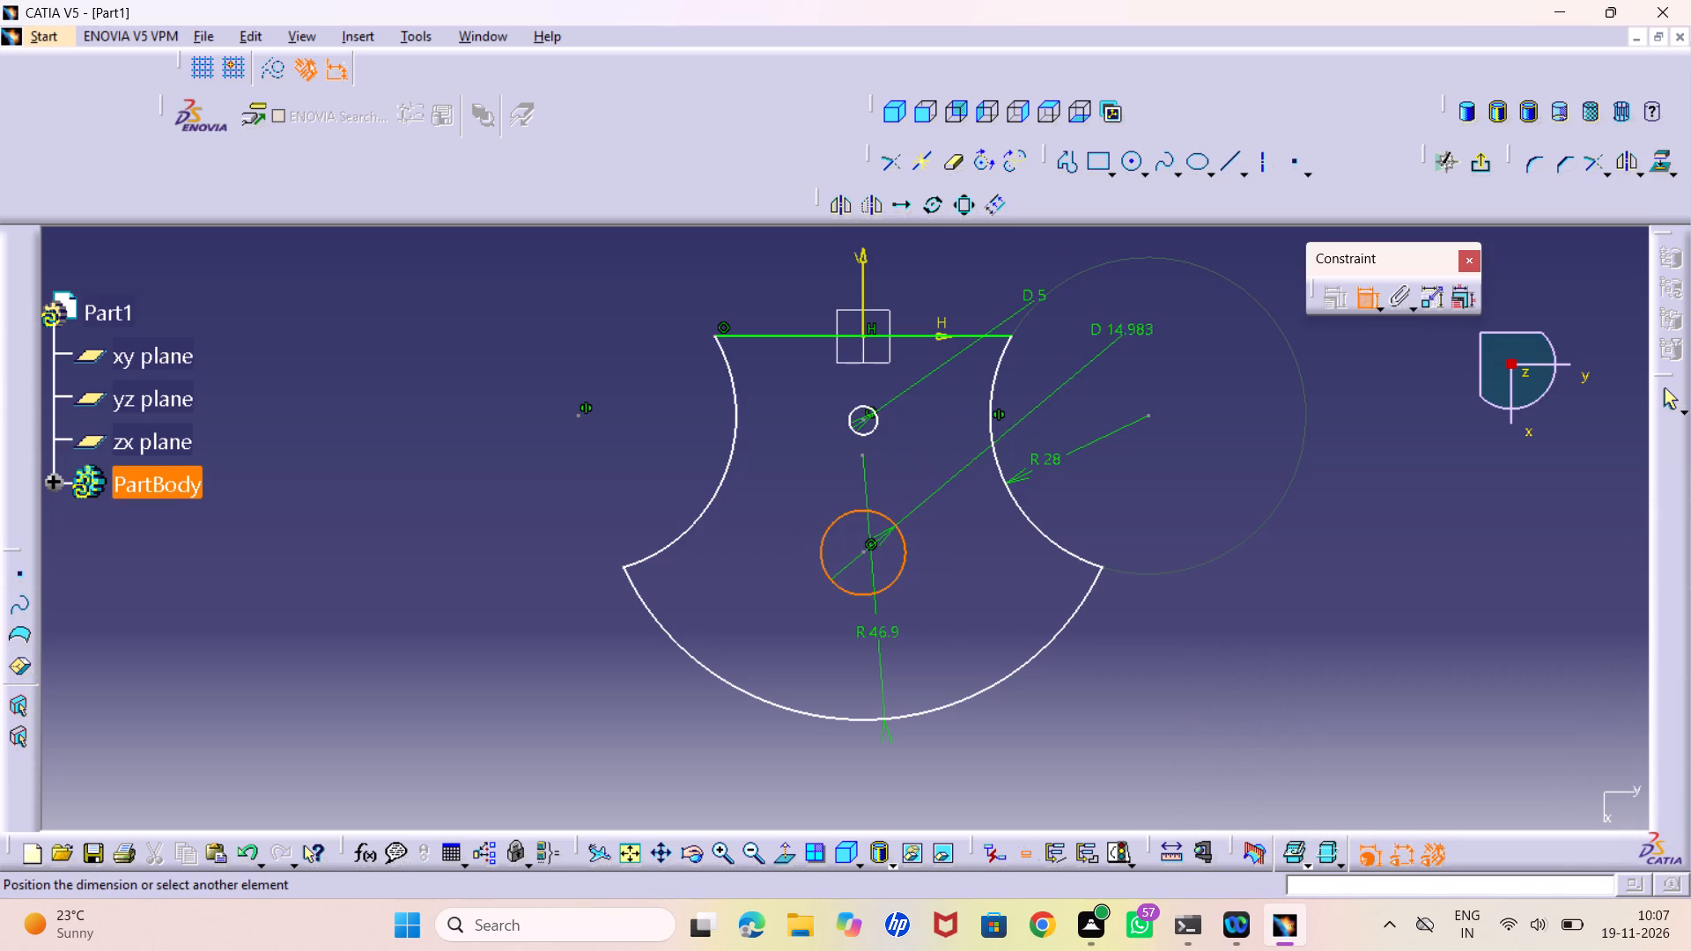
pyautogui.click(1122, 335)
pyautogui.doubleClick(1121, 331)
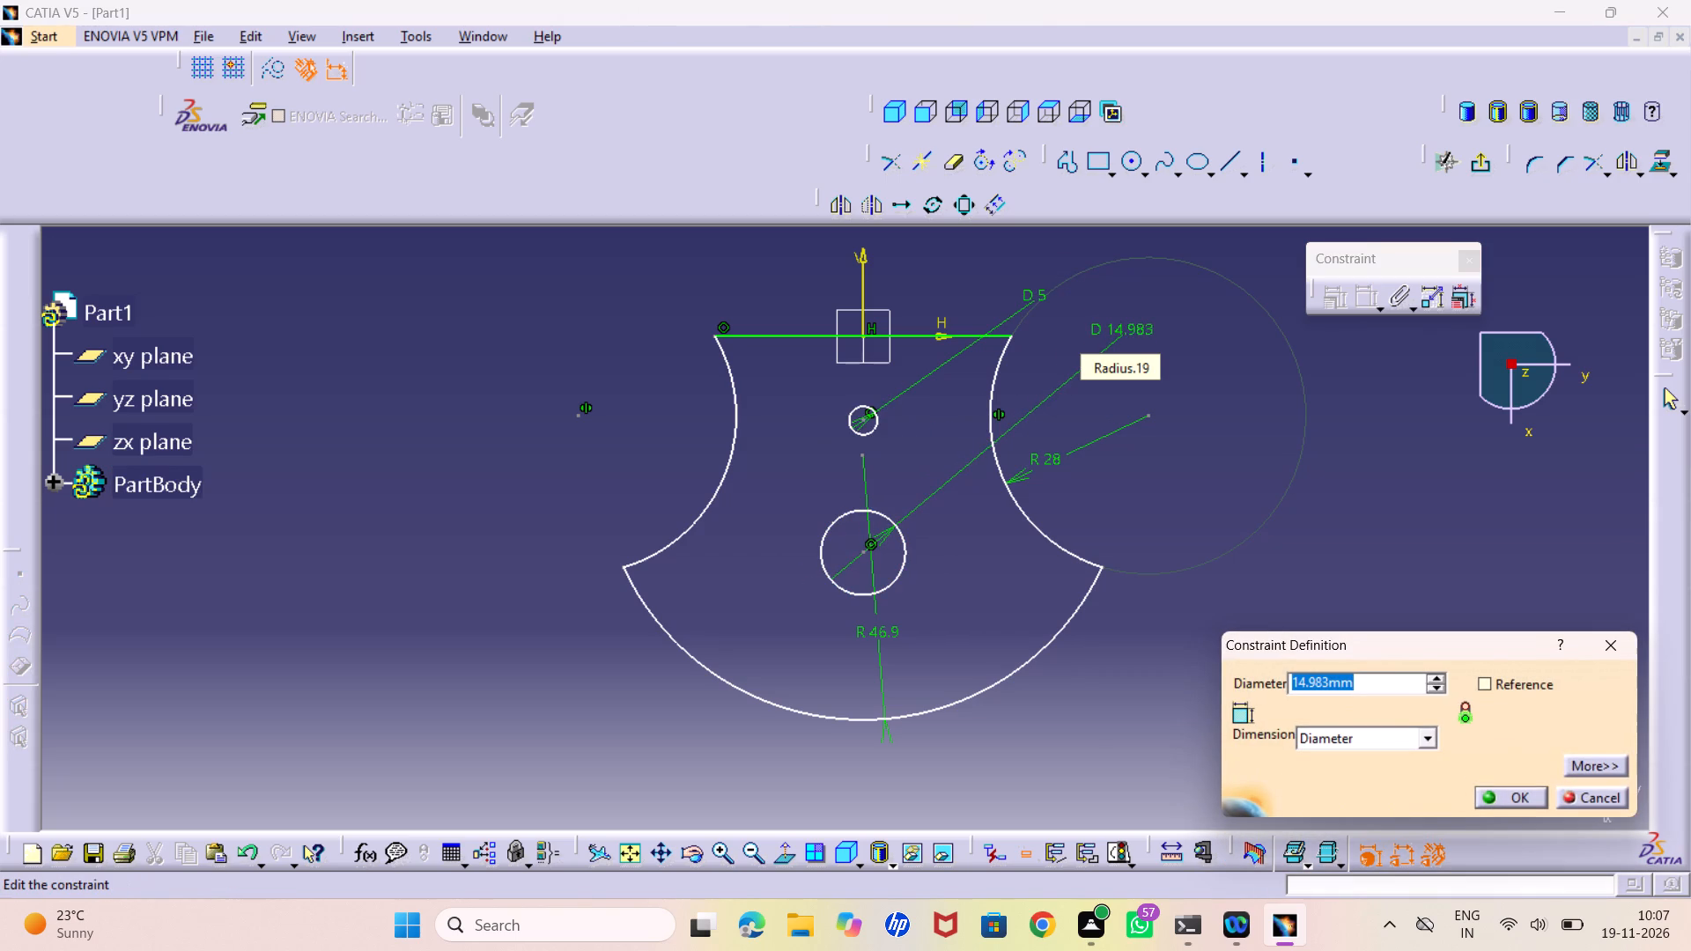
pyautogui.write('8.5')
pyautogui.press('Return')
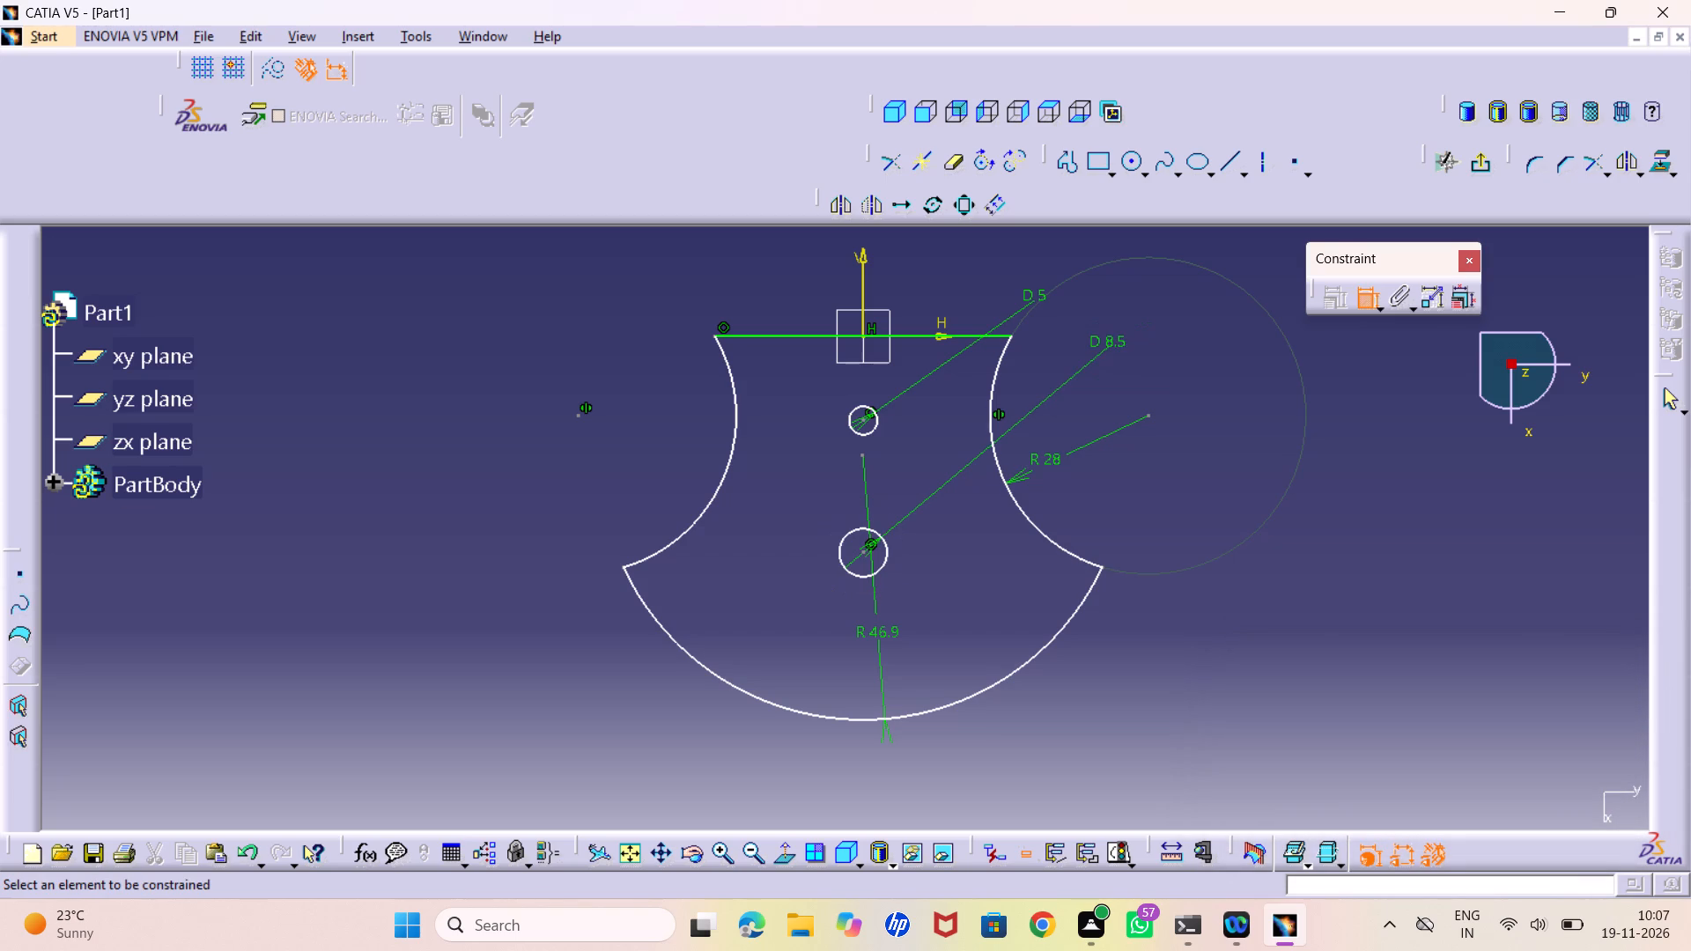
# Dimension the vertical distance between the two circle centres and set it to 8 mm.
pyautogui.click(862, 422)
pyautogui.click(863, 552)
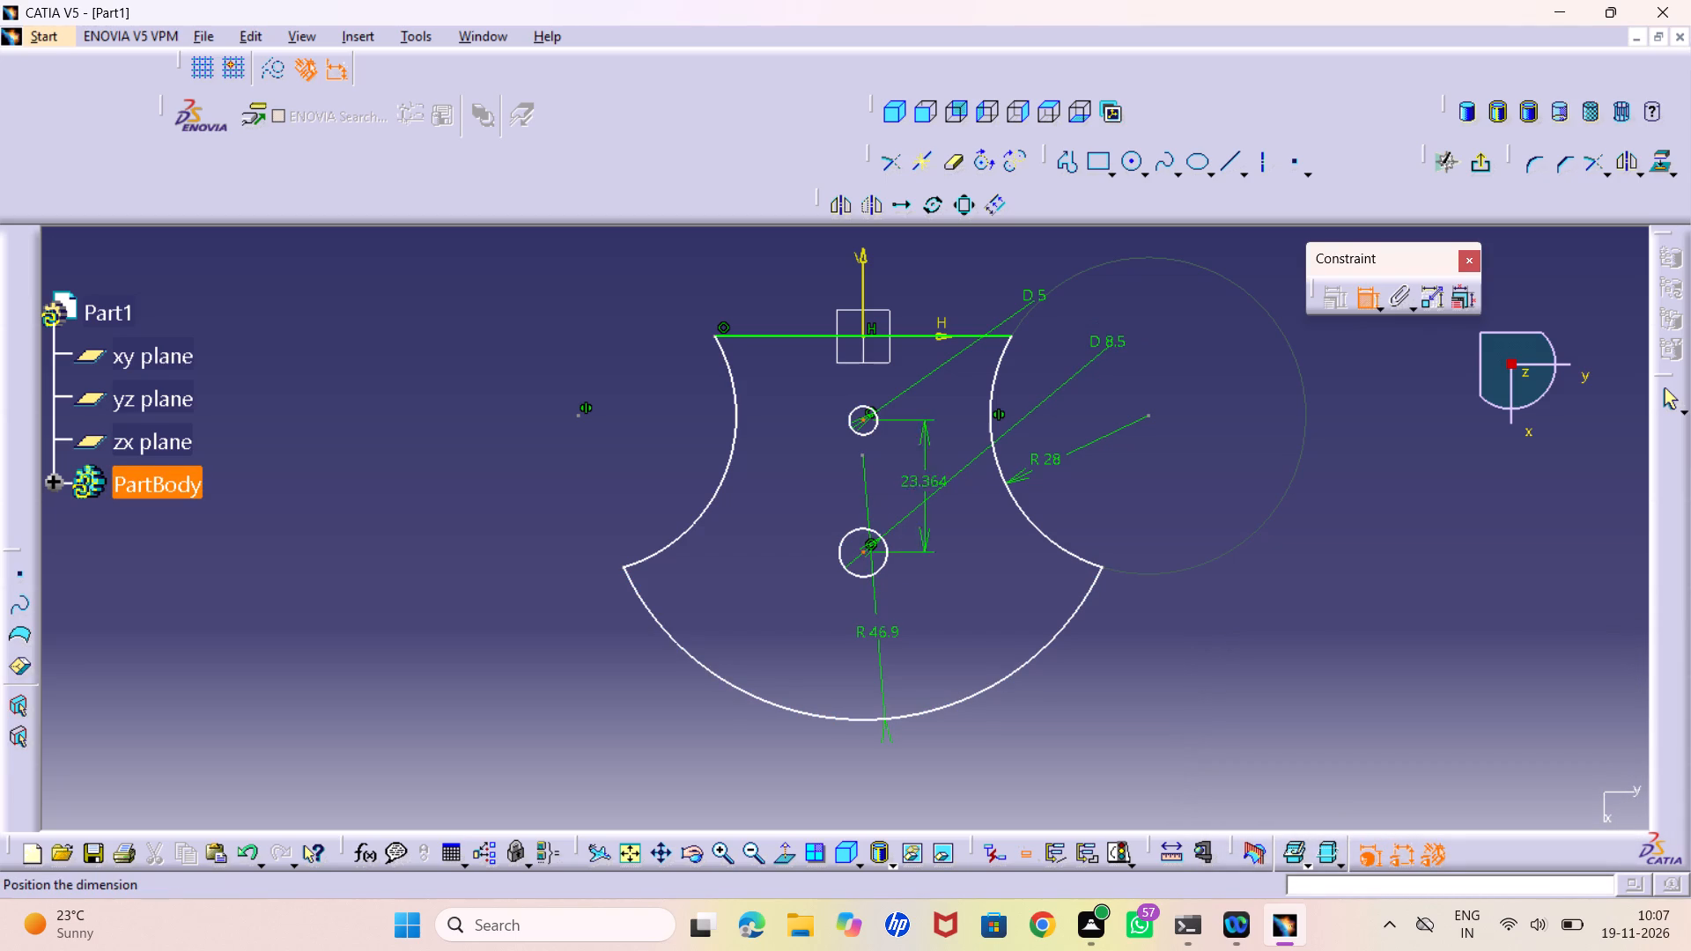
pyautogui.click(461, 488)
pyautogui.doubleClick(450, 483)
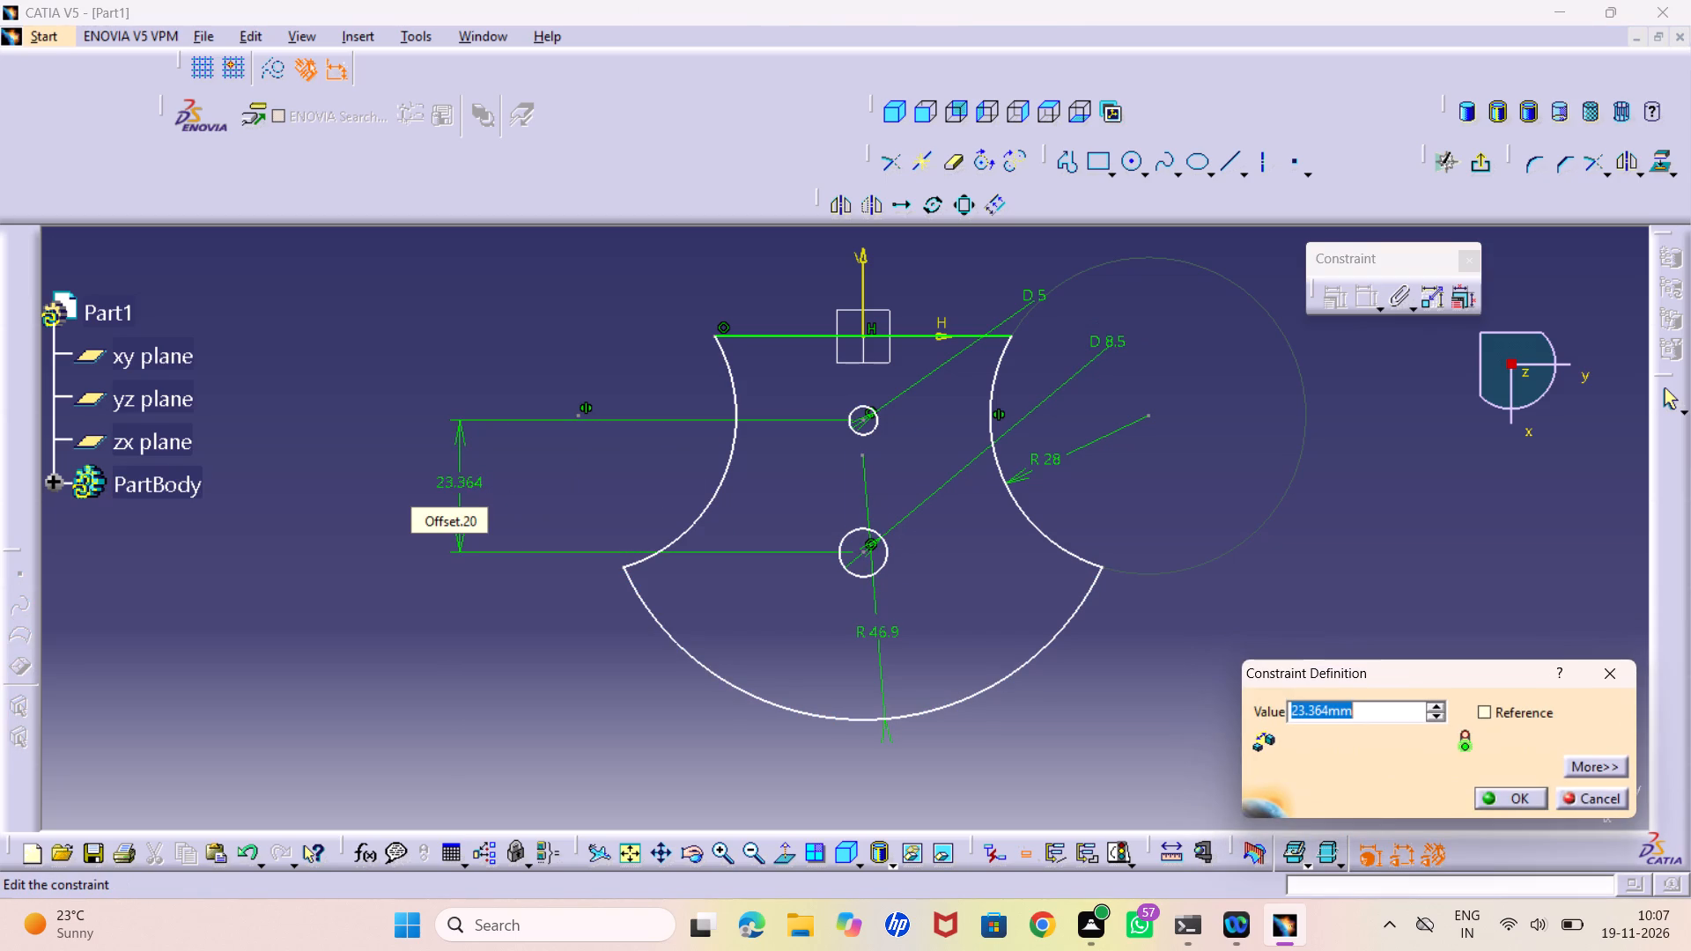
pyautogui.press('8')
pyautogui.press('Return')
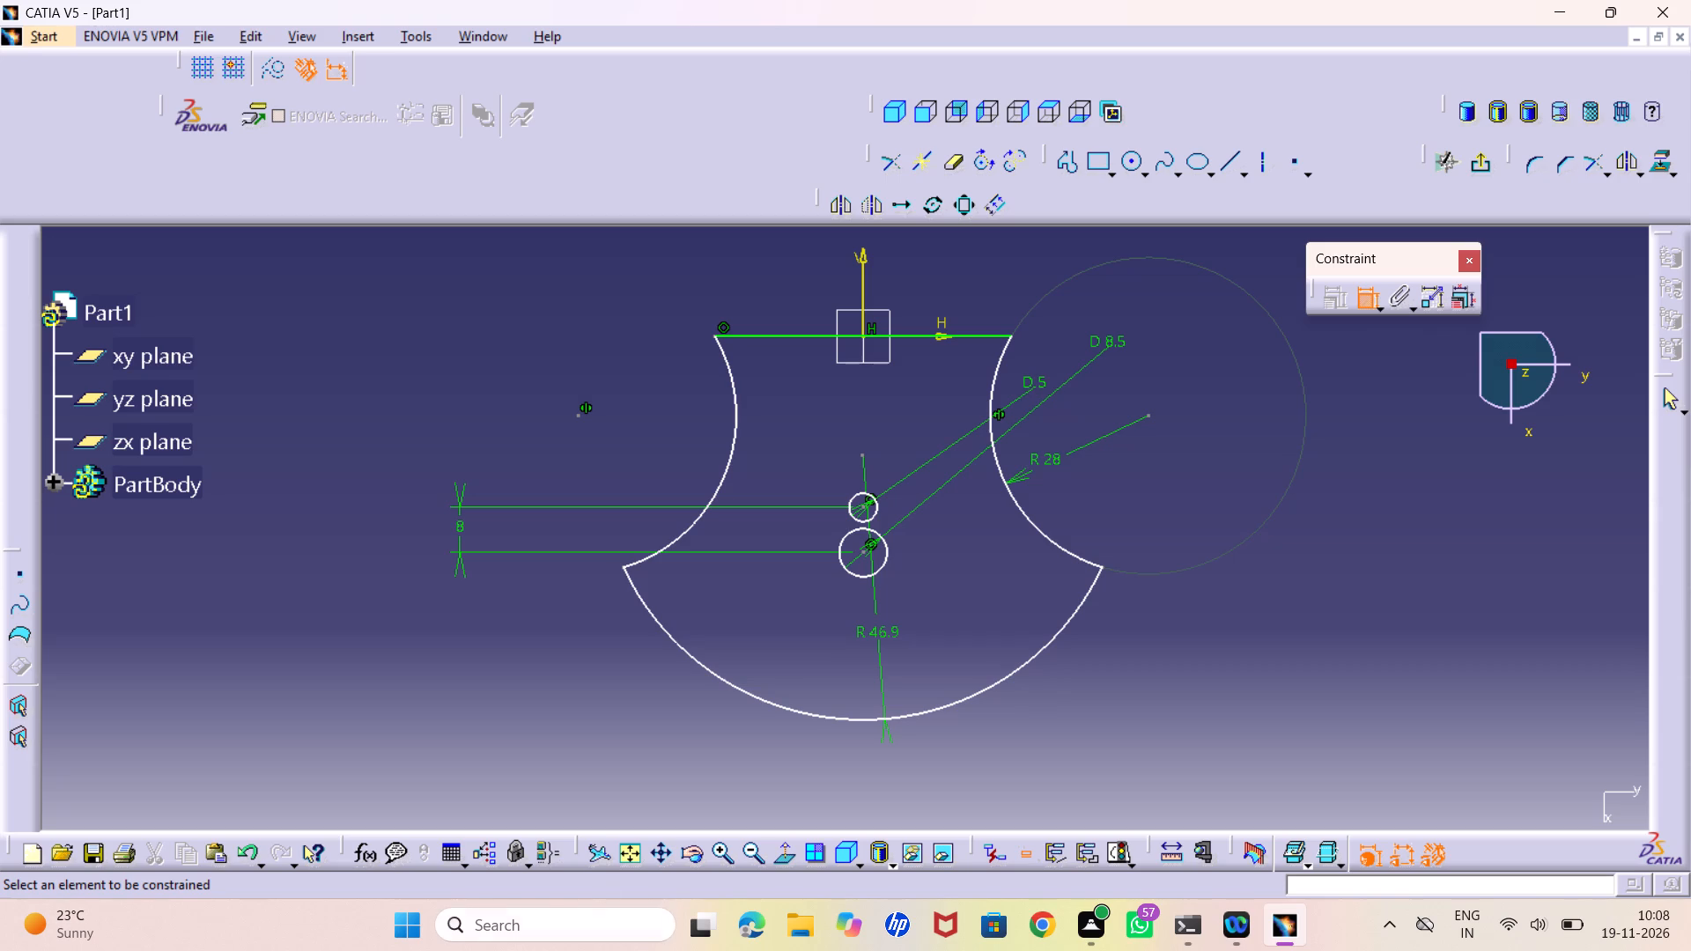
pyautogui.moveTo(380, 950); pyautogui.dragTo(364, 950)
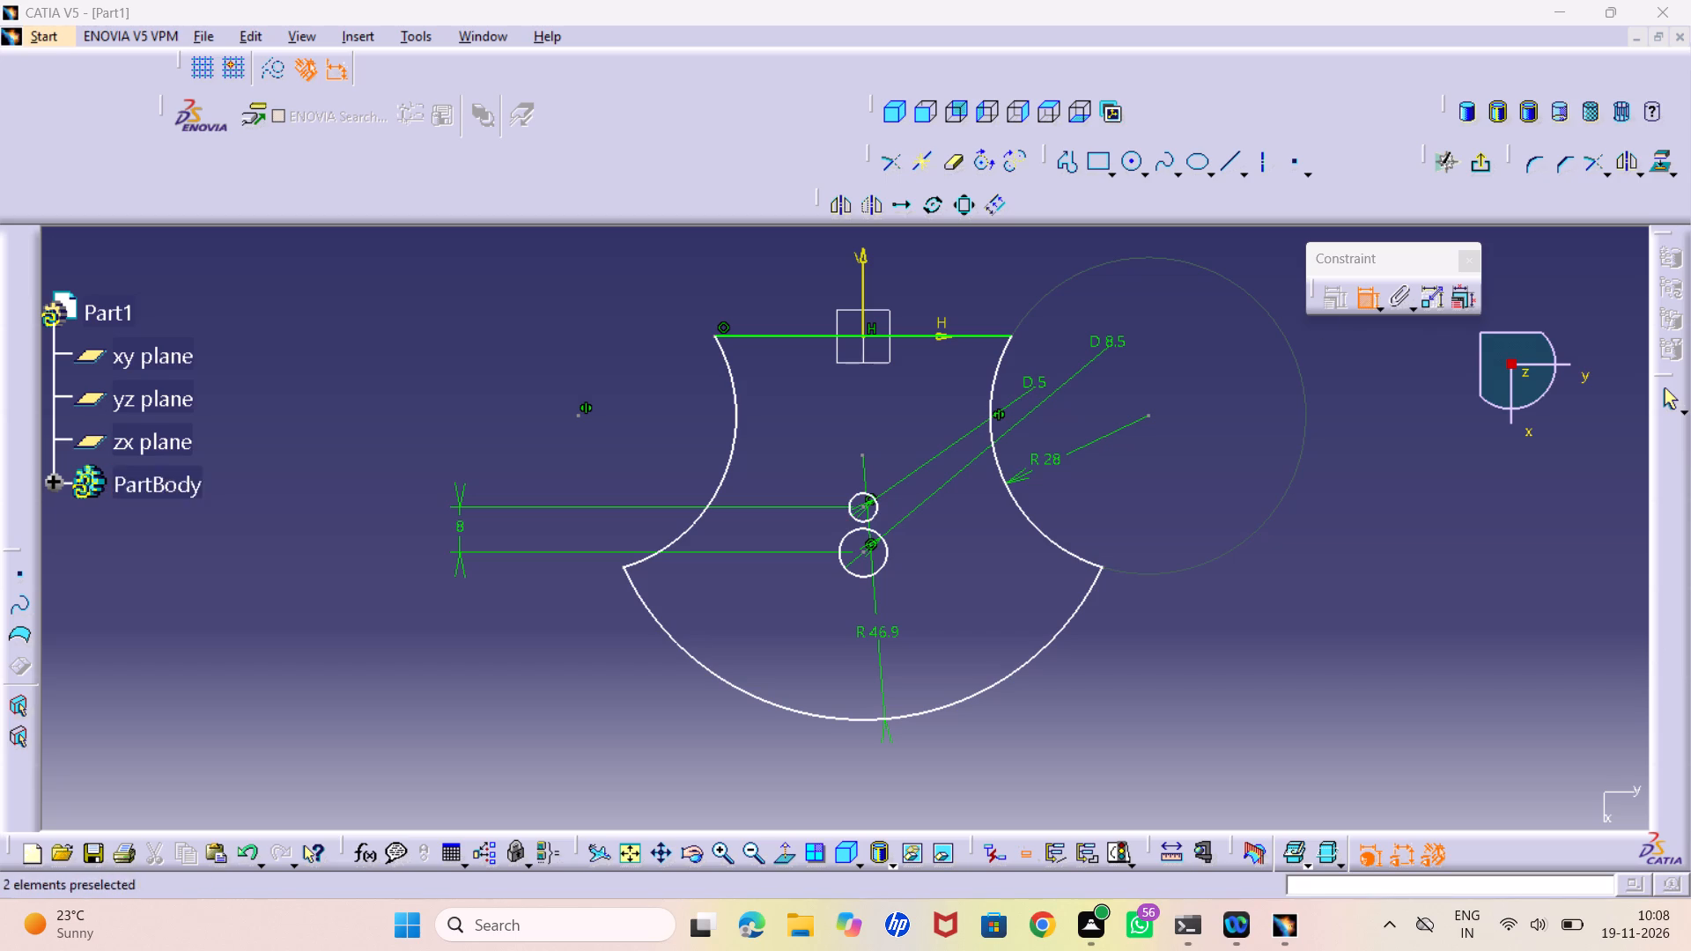
pyautogui.click(1361, 294)
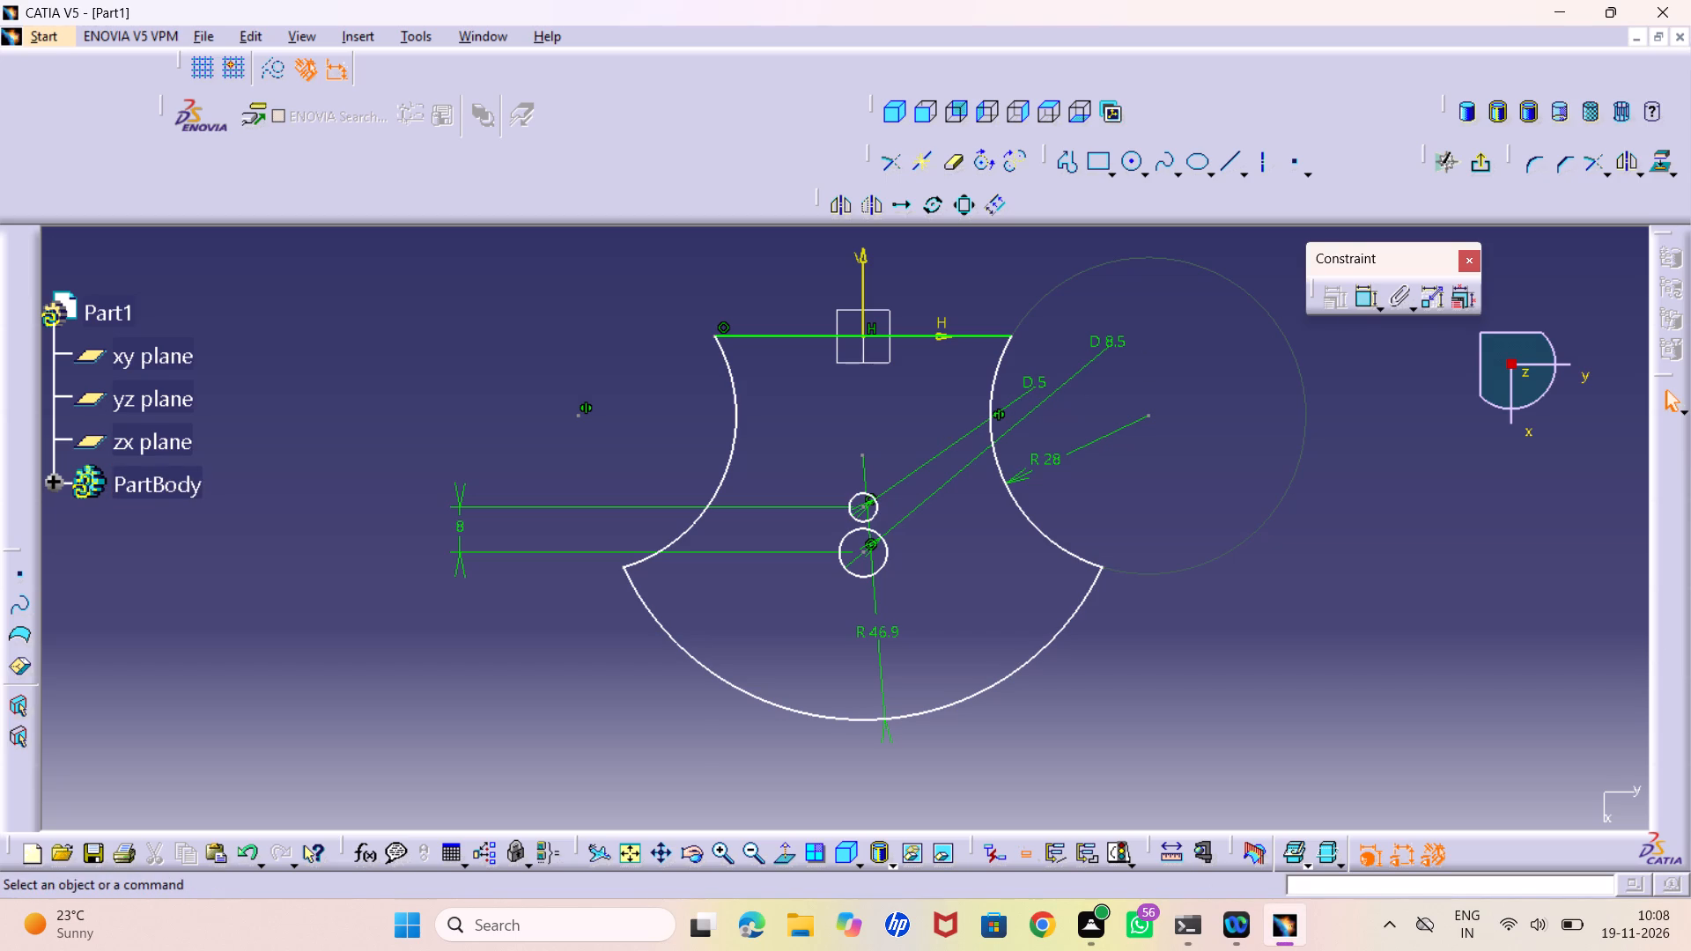
# Move the pair of circles up along the V axis, closer to the horizontal line.
pyautogui.moveTo(853, 497); pyautogui.dragTo(866, 416)
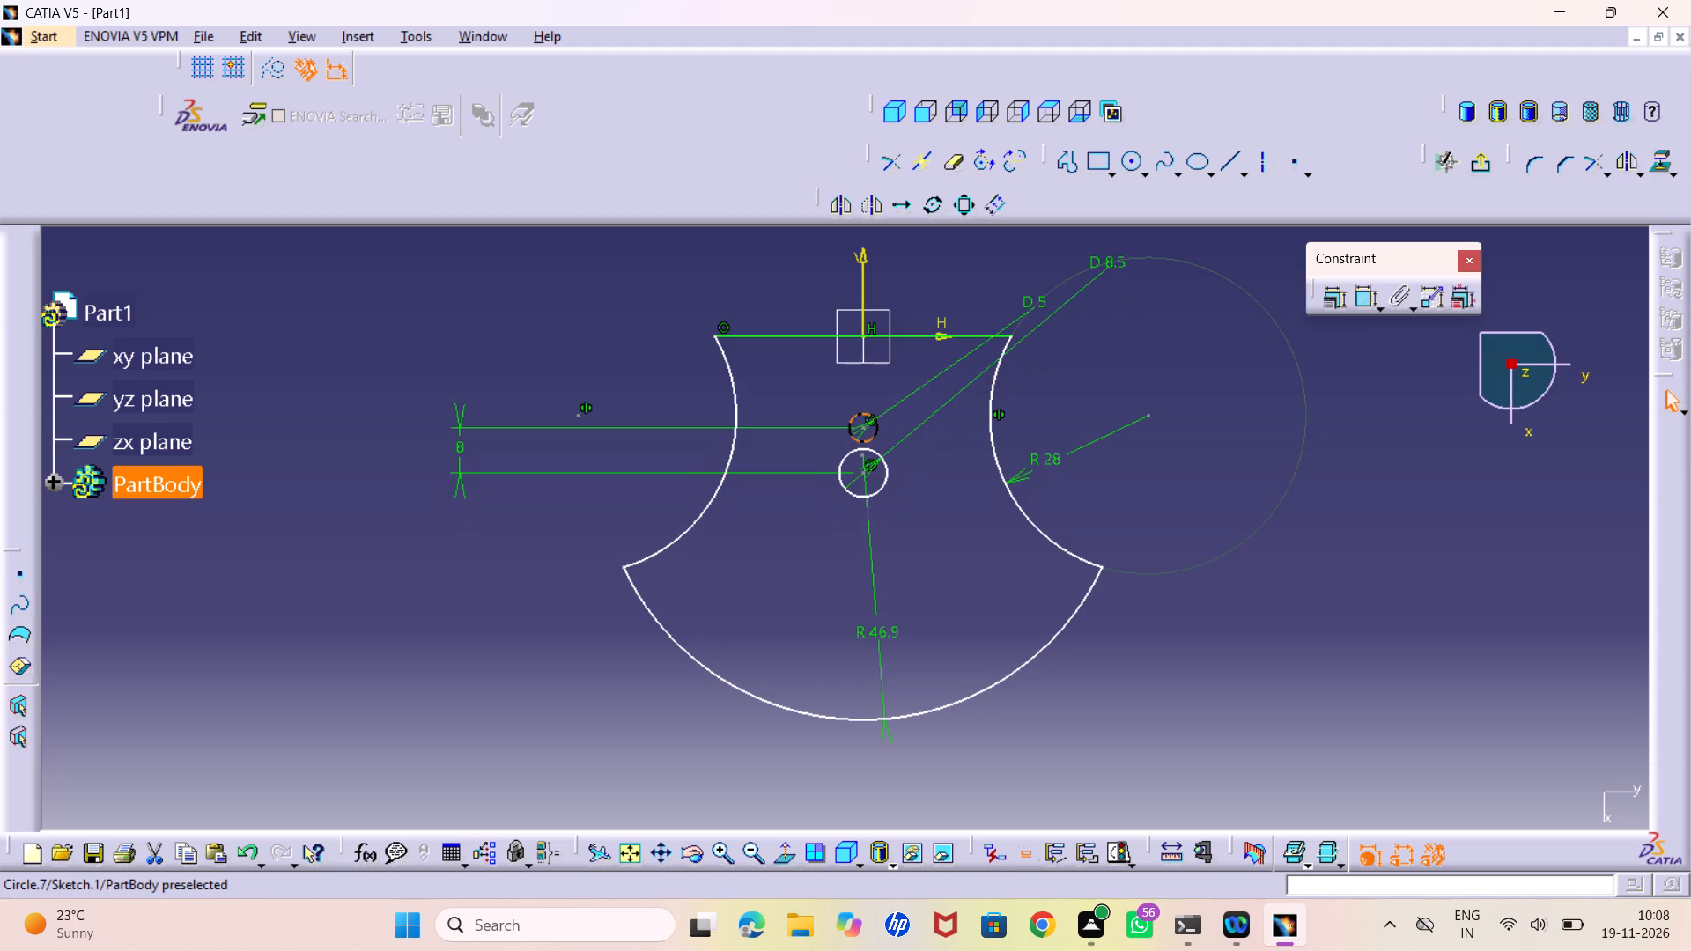
pyautogui.moveTo(866, 416); pyautogui.dragTo(866, 414)
pyautogui.click(1143, 334)
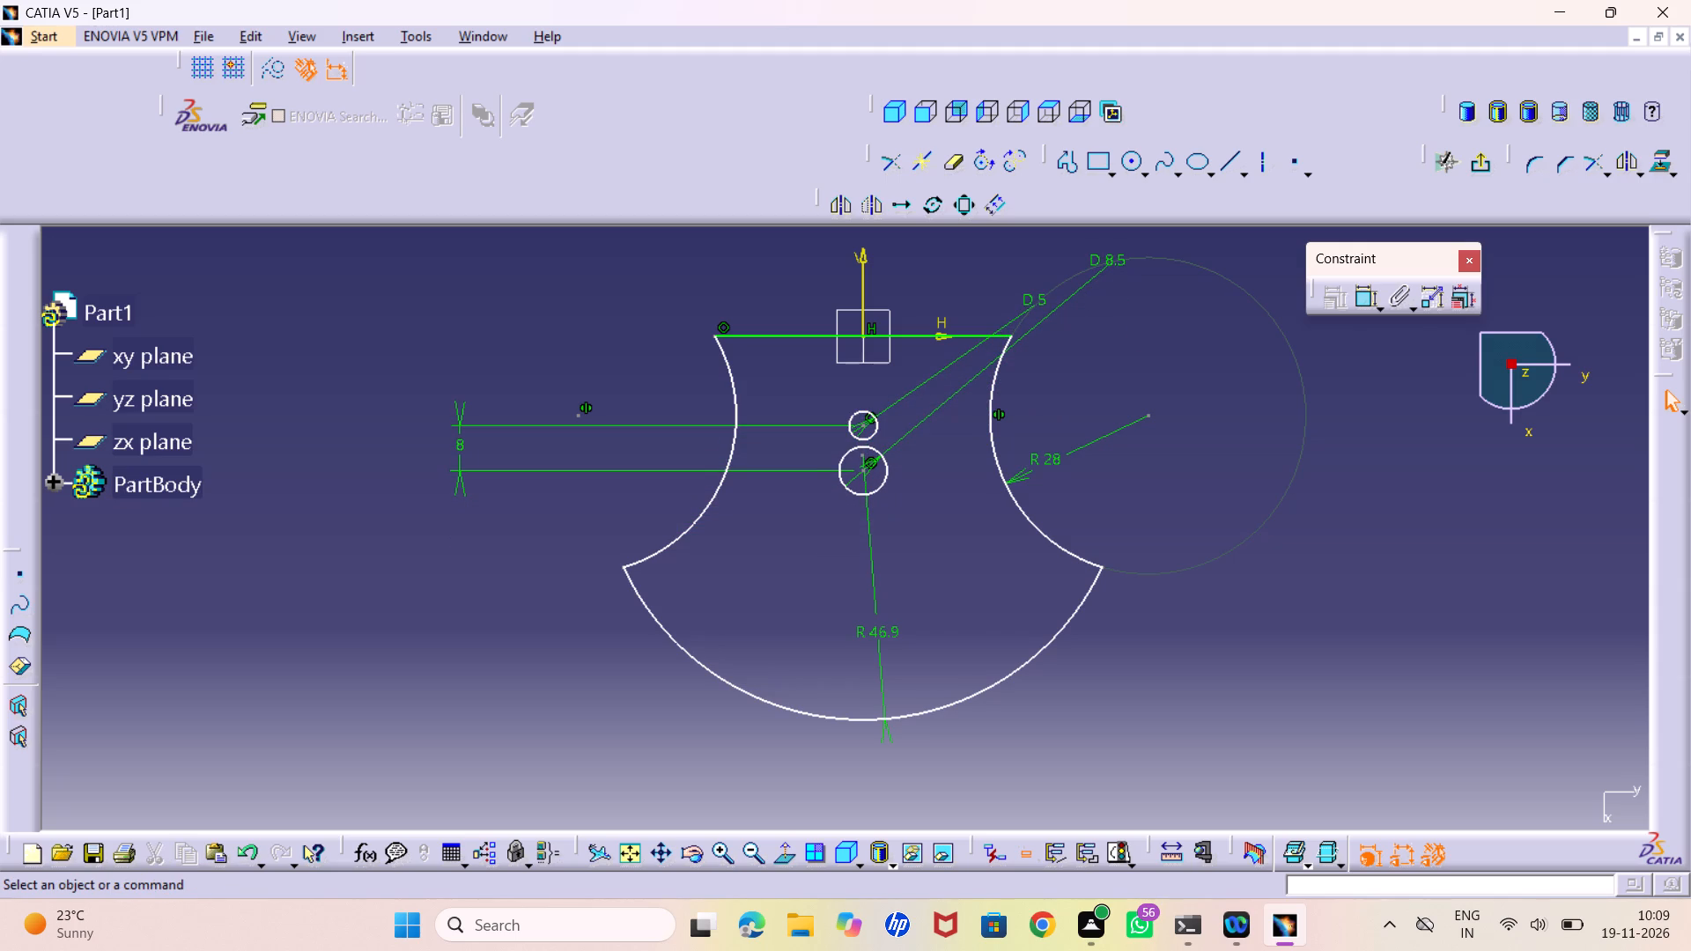
# Dimension the horizontal line's length, placing the dimension above the line.
pyautogui.moveTo(895, 583); pyautogui.dragTo(873, 508, button='middle')
pyautogui.rightClick(892, 583)
pyautogui.moveTo(985, 502); pyautogui.dragTo(986, 572, button='middle')
pyautogui.rightClick(985, 502)
pyautogui.moveTo(958, 518); pyautogui.dragTo(929, 643, button='middle')
pyautogui.doubleClick(1363, 291)
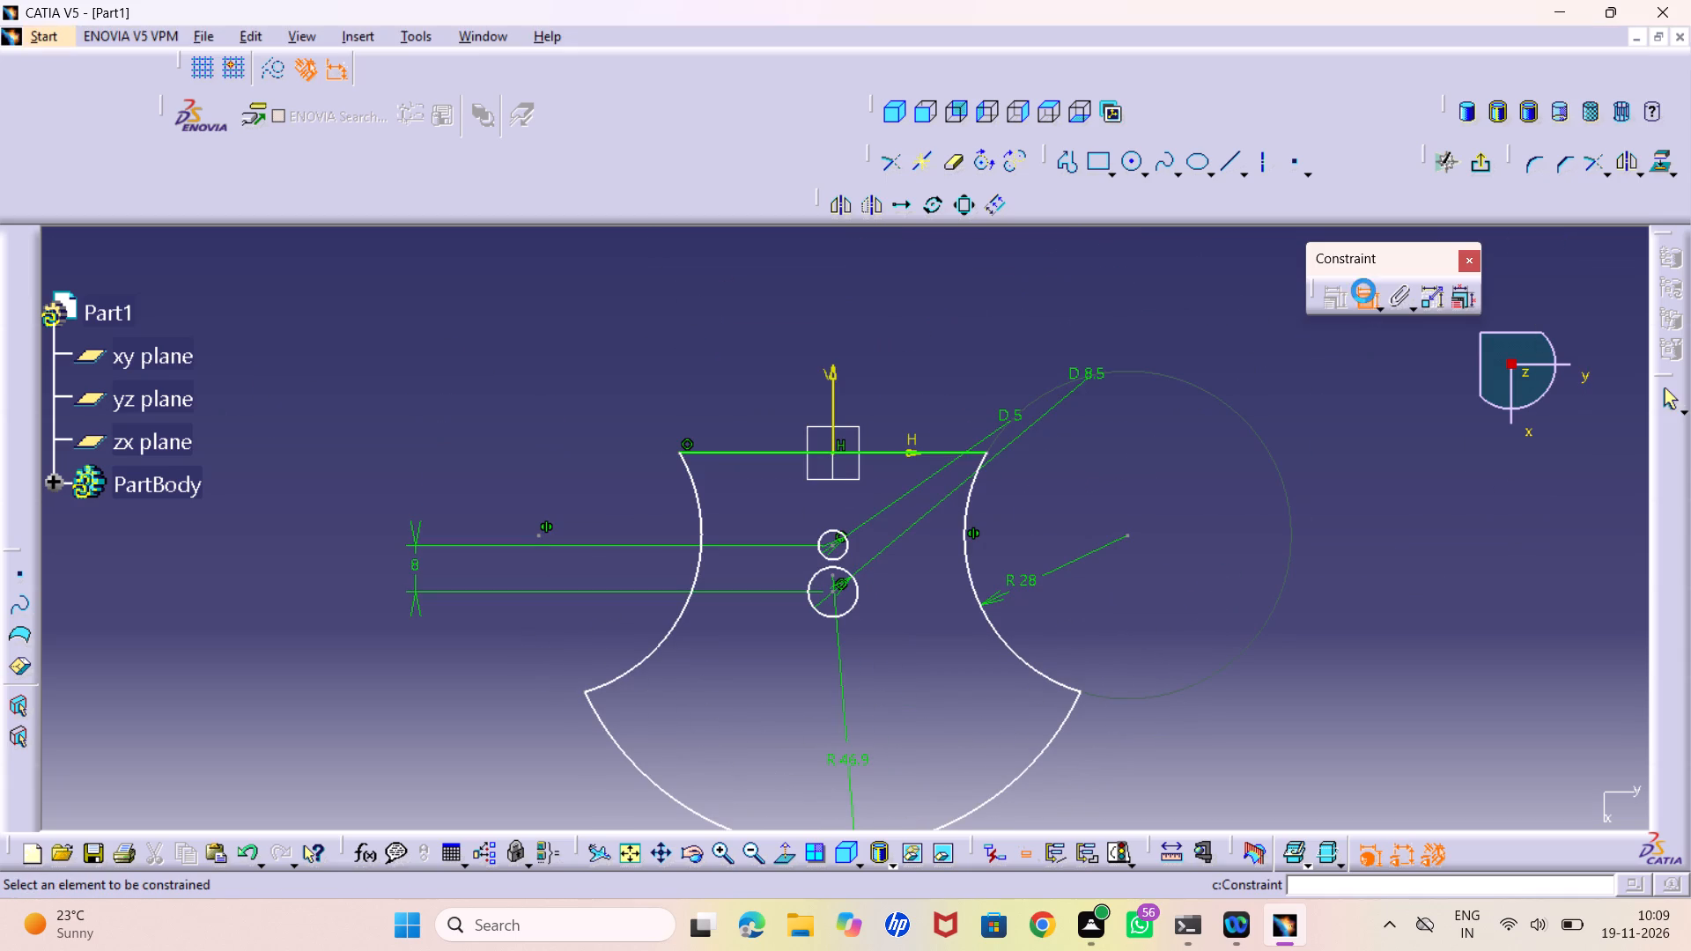
pyautogui.moveTo(877, 452); pyautogui.dragTo(877, 434)
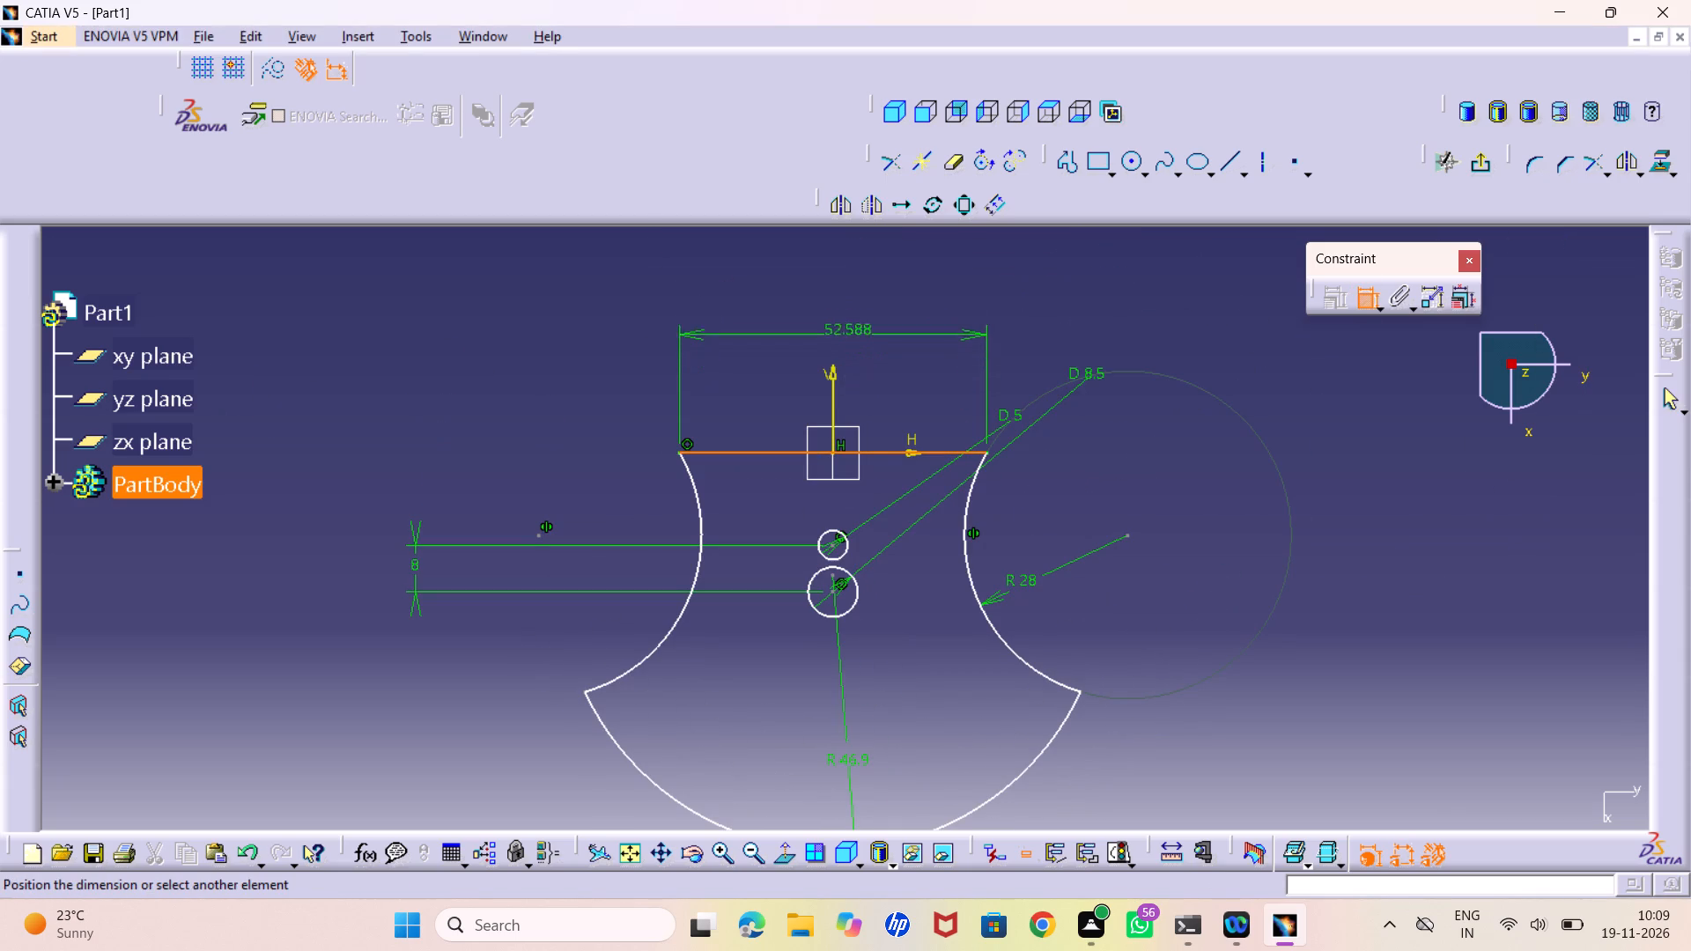
pyautogui.click(823, 307)
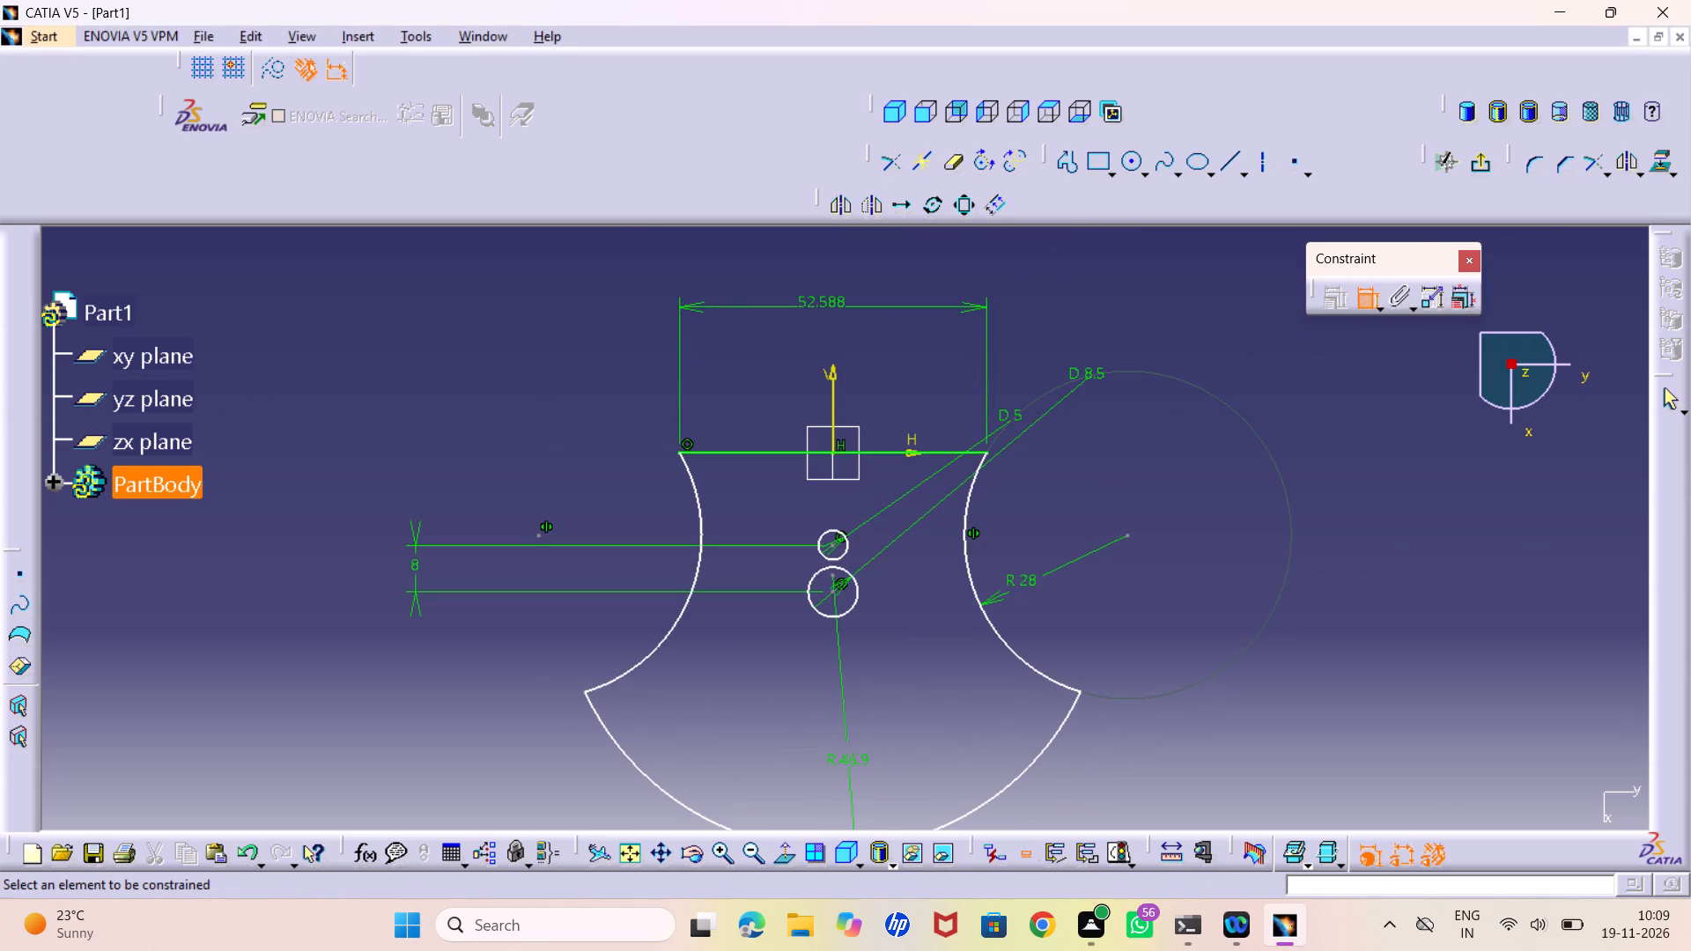
# Set the bottom arc's radius to 13.25 mm.
pyautogui.moveTo(888, 635); pyautogui.dragTo(874, 595, button='middle')
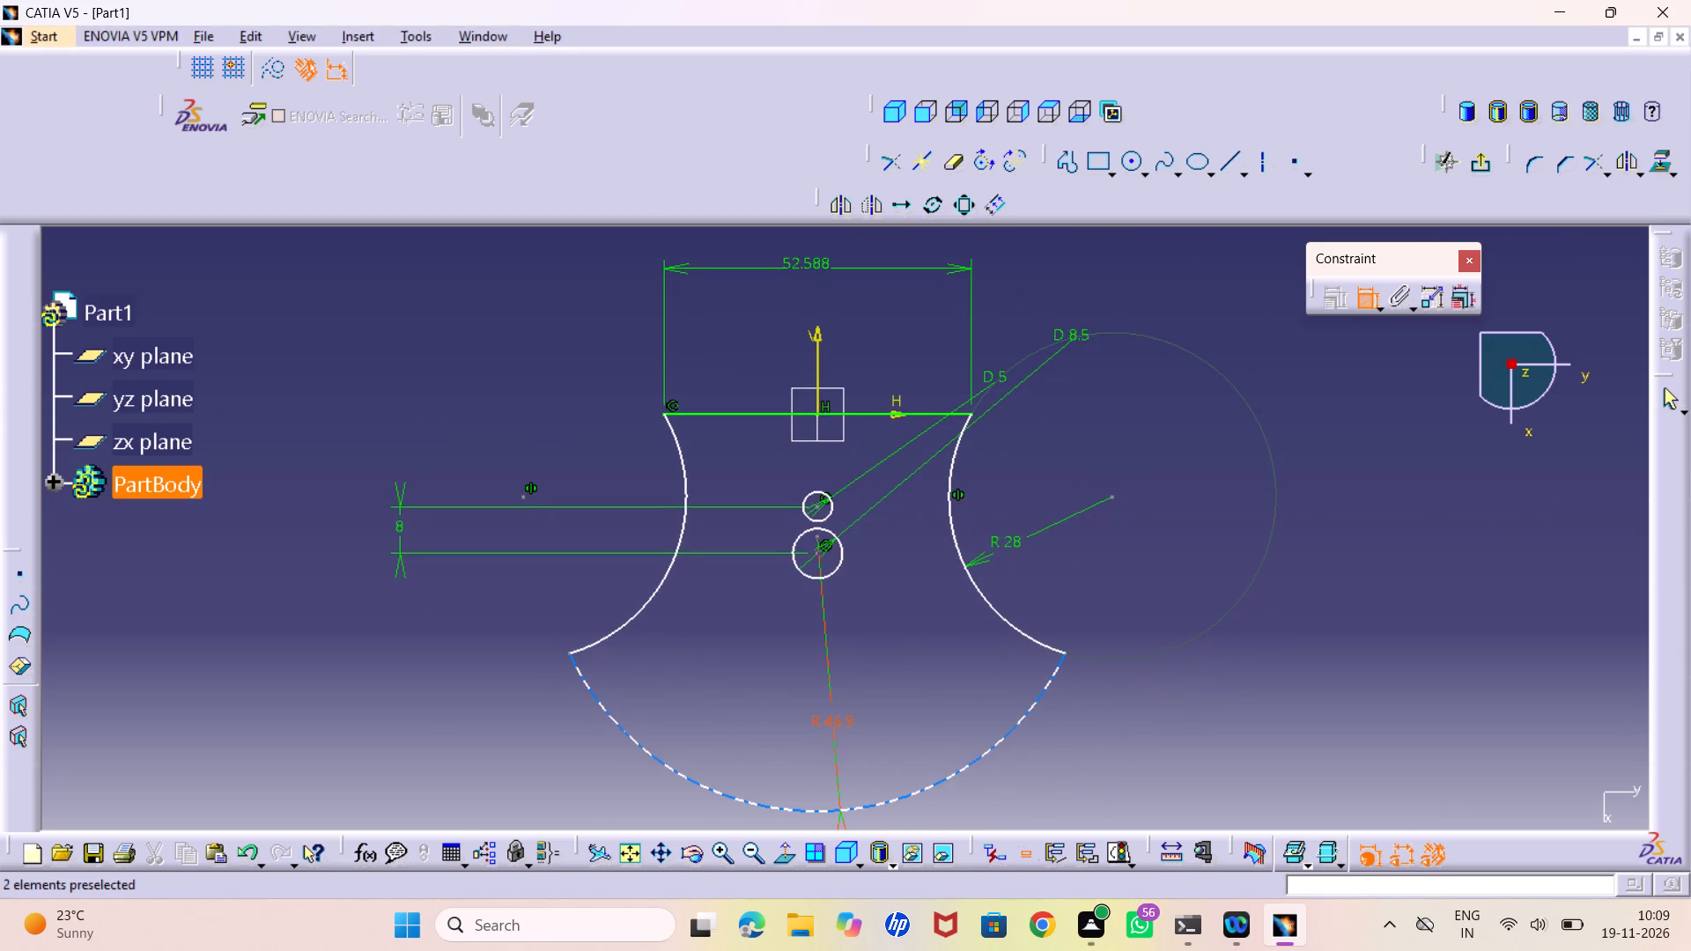
pyautogui.doubleClick(823, 711)
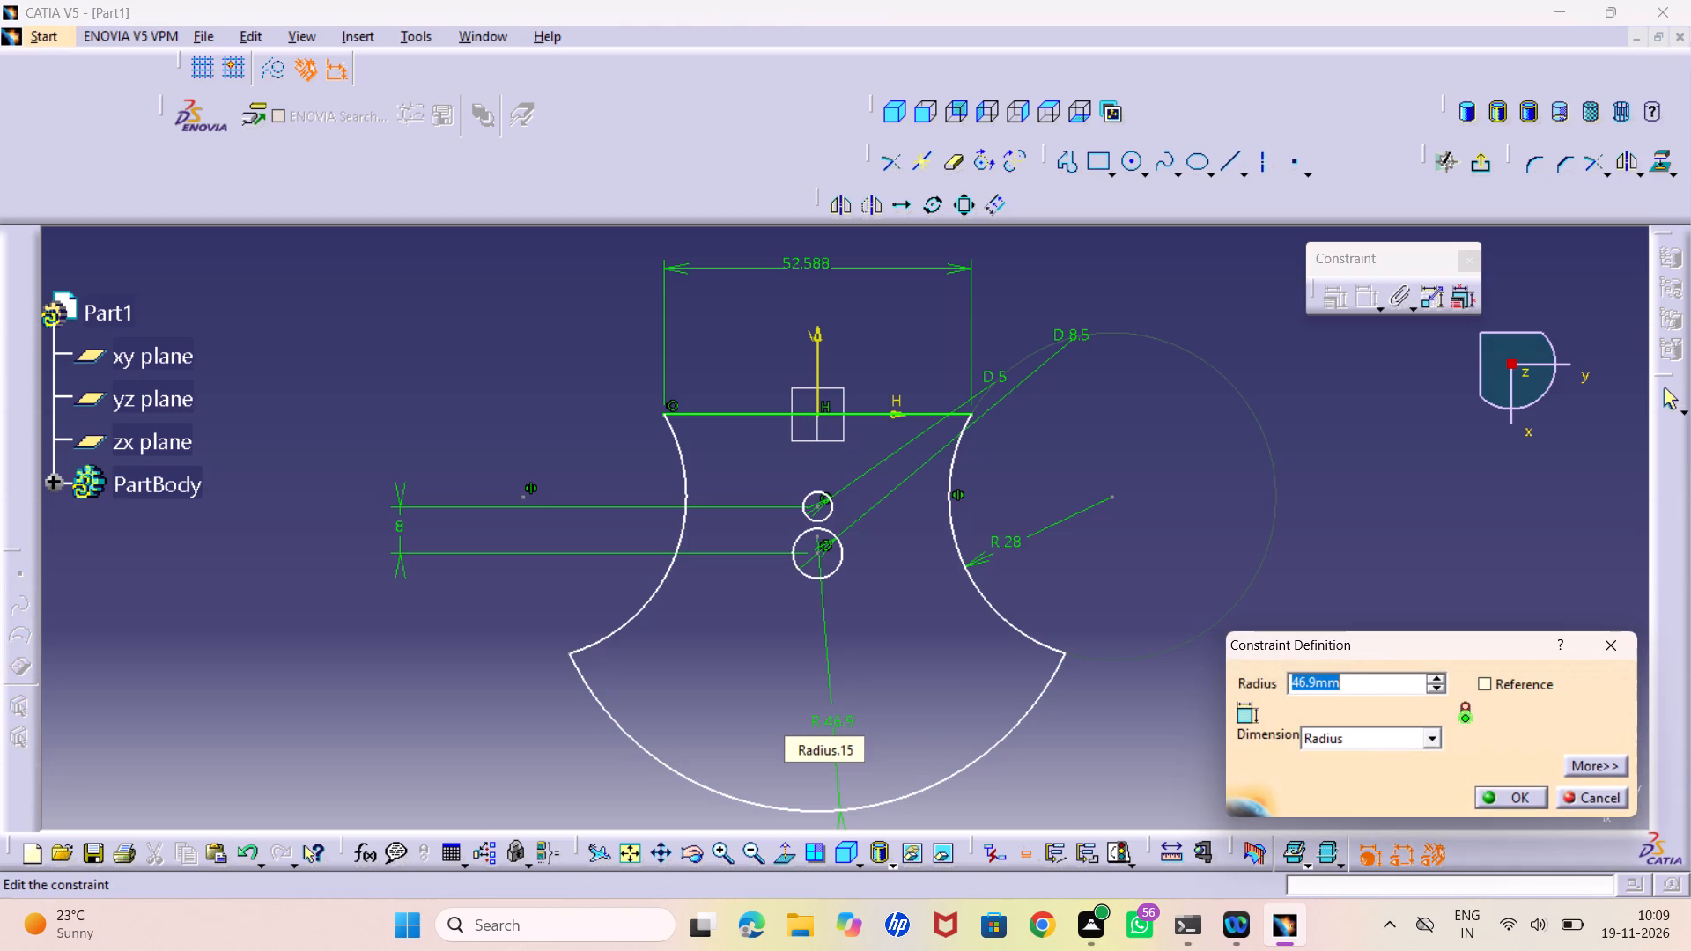
pyautogui.write('13.25')
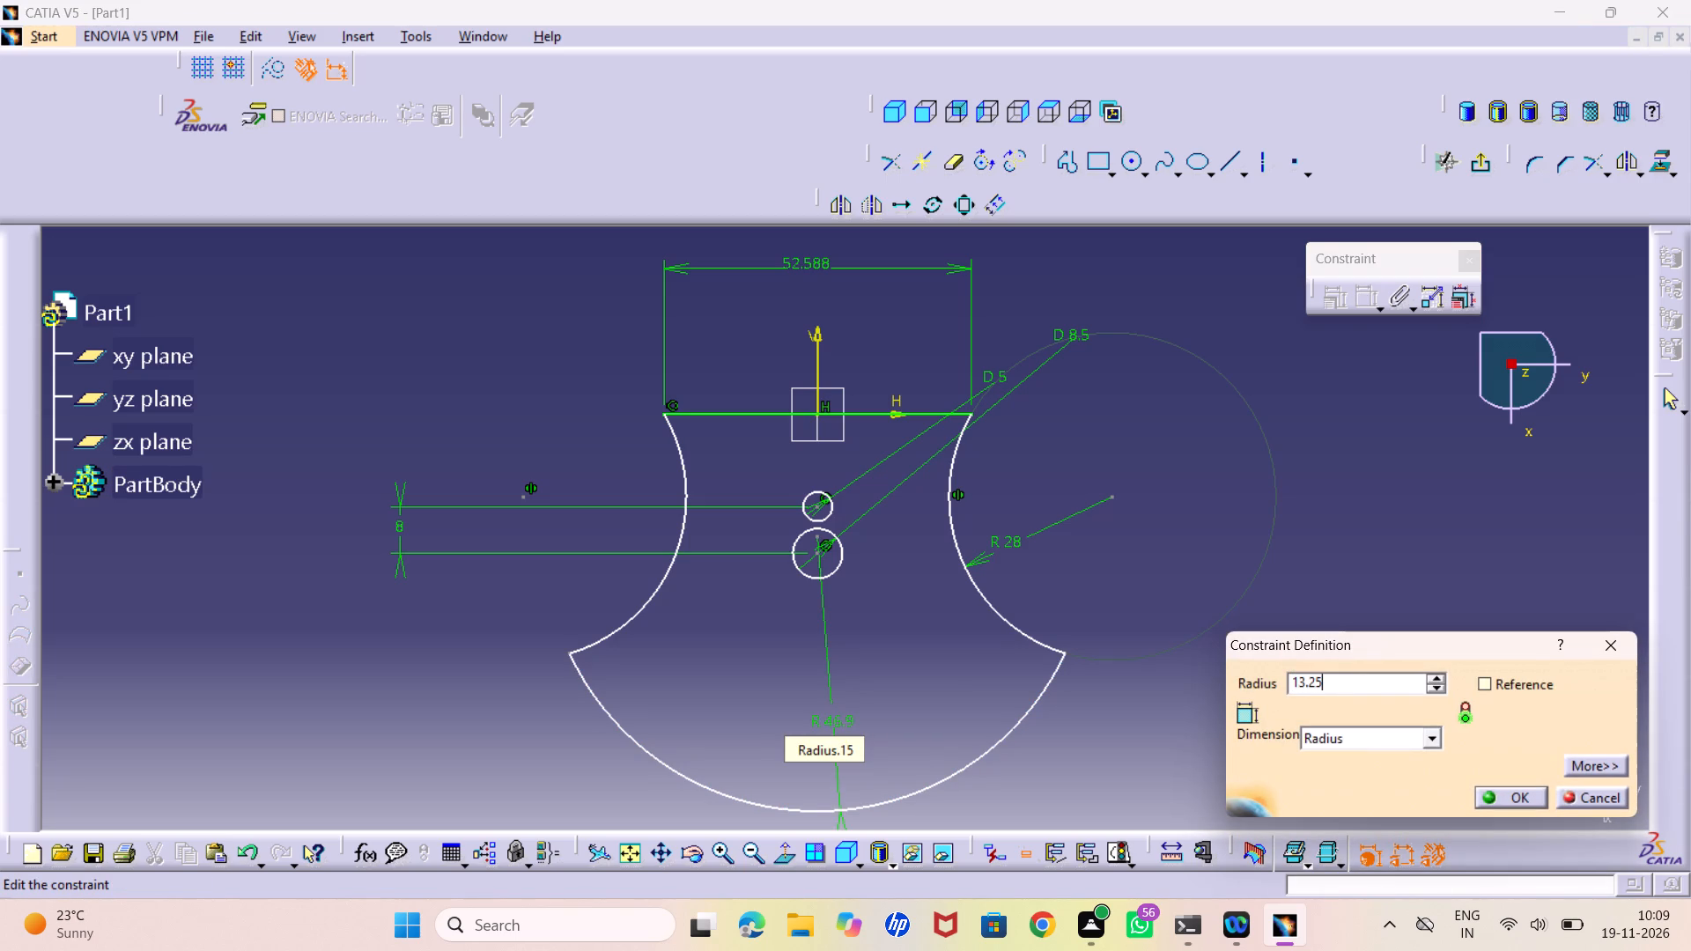
pyautogui.press('3')
pyautogui.press('BackSpace')
pyautogui.press('Return')
# Set the horizontal line's length to 7 mm.
pyautogui.doubleClick(815, 255)
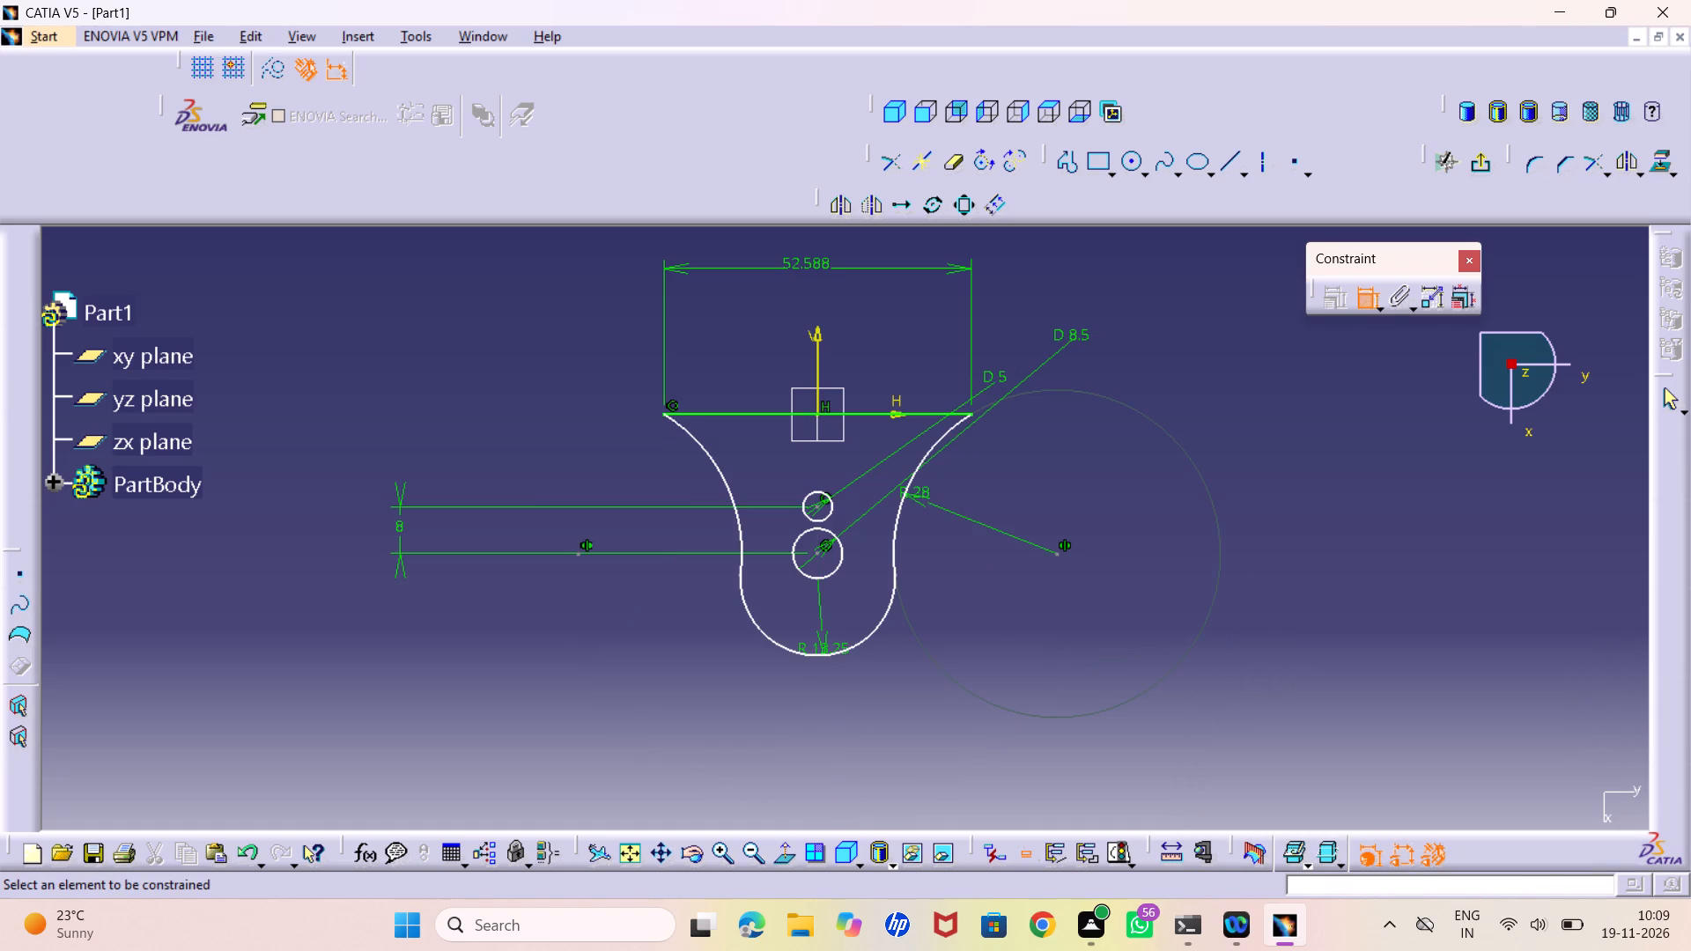
pyautogui.press('7')
pyautogui.press('Return')
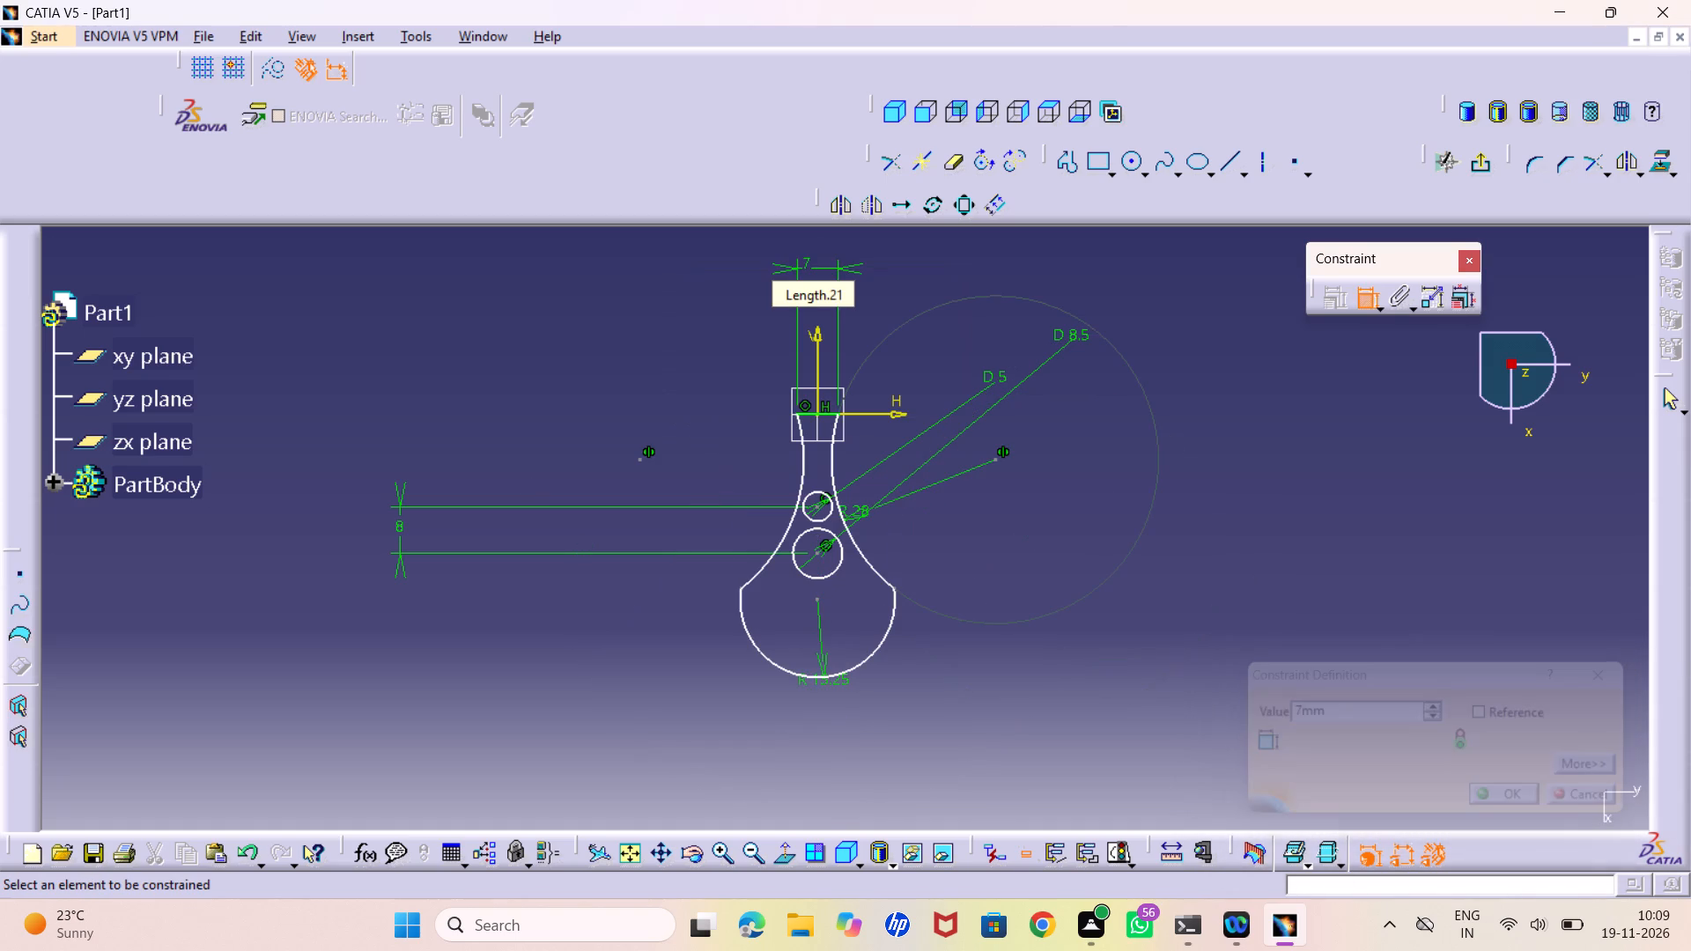
# Move the R 13.25 bottom arc up along the V axis, closer to the horizontal line and around the two circles.
pyautogui.moveTo(819, 619); pyautogui.dragTo(793, 497, button='middle')
pyautogui.rightClick(819, 619)
pyautogui.moveTo(845, 630); pyautogui.dragTo(864, 639, button='middle')
pyautogui.rightClick(846, 609)
pyautogui.moveTo(842, 657); pyautogui.dragTo(841, 631, button='middle')
pyautogui.rightClick(841, 631)
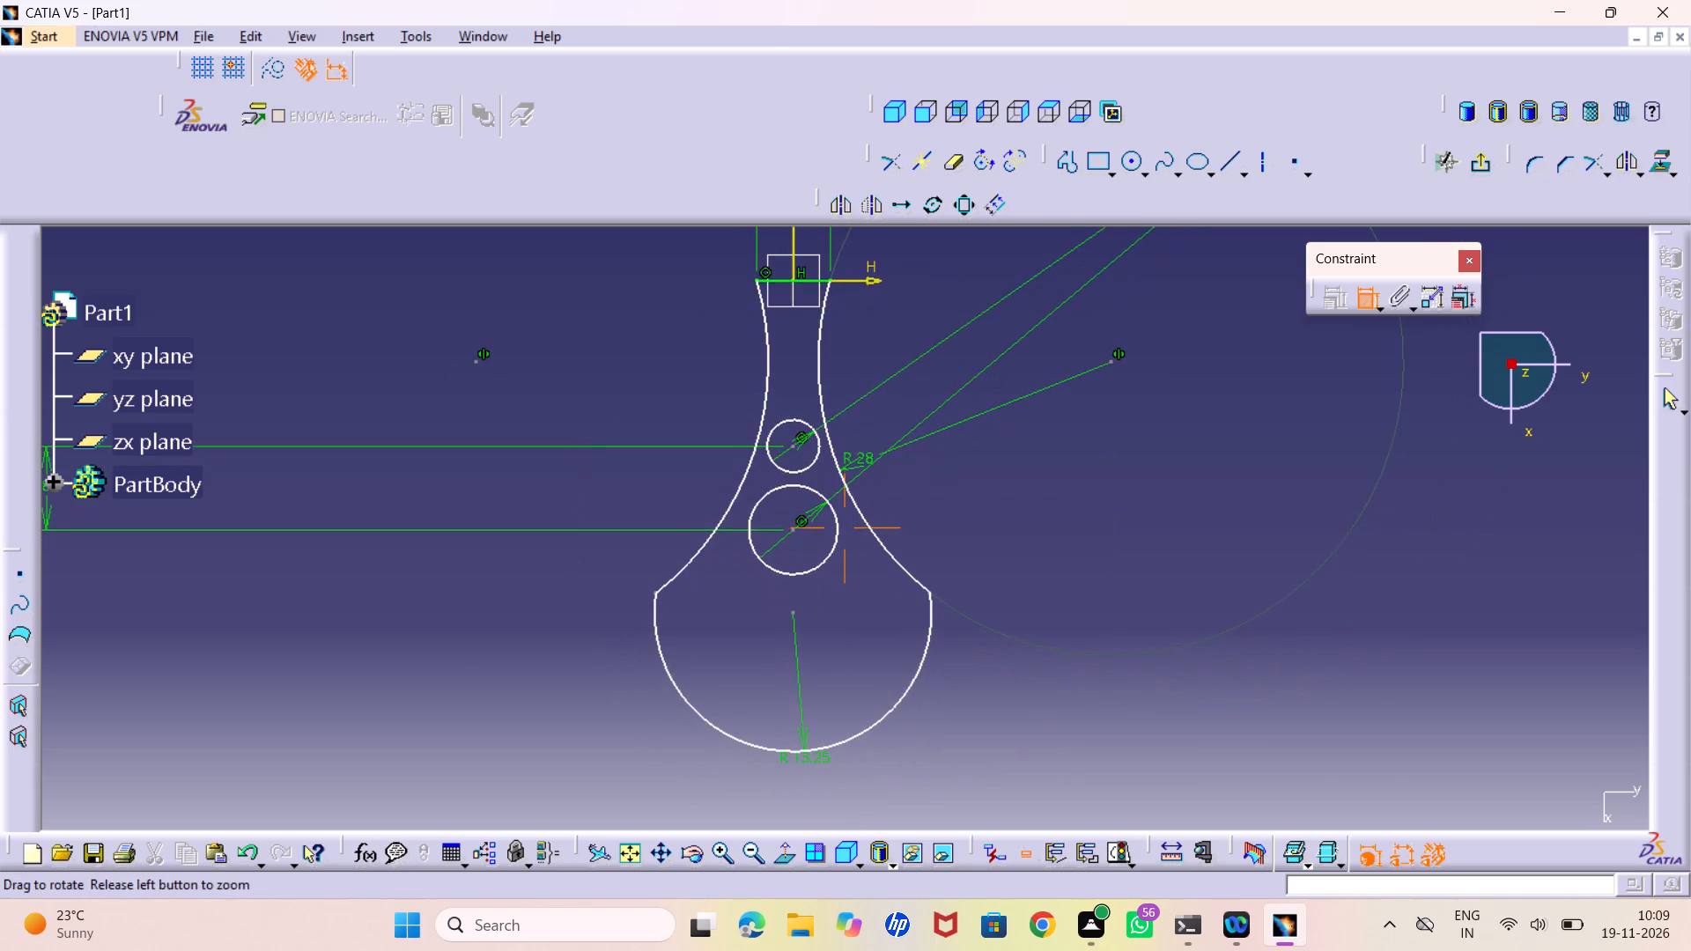
pyautogui.moveTo(841, 631); pyautogui.dragTo(845, 609, button='middle')
pyautogui.moveTo(858, 648); pyautogui.dragTo(860, 621, button='middle')
pyautogui.moveTo(821, 628); pyautogui.dragTo(853, 603, button='middle')
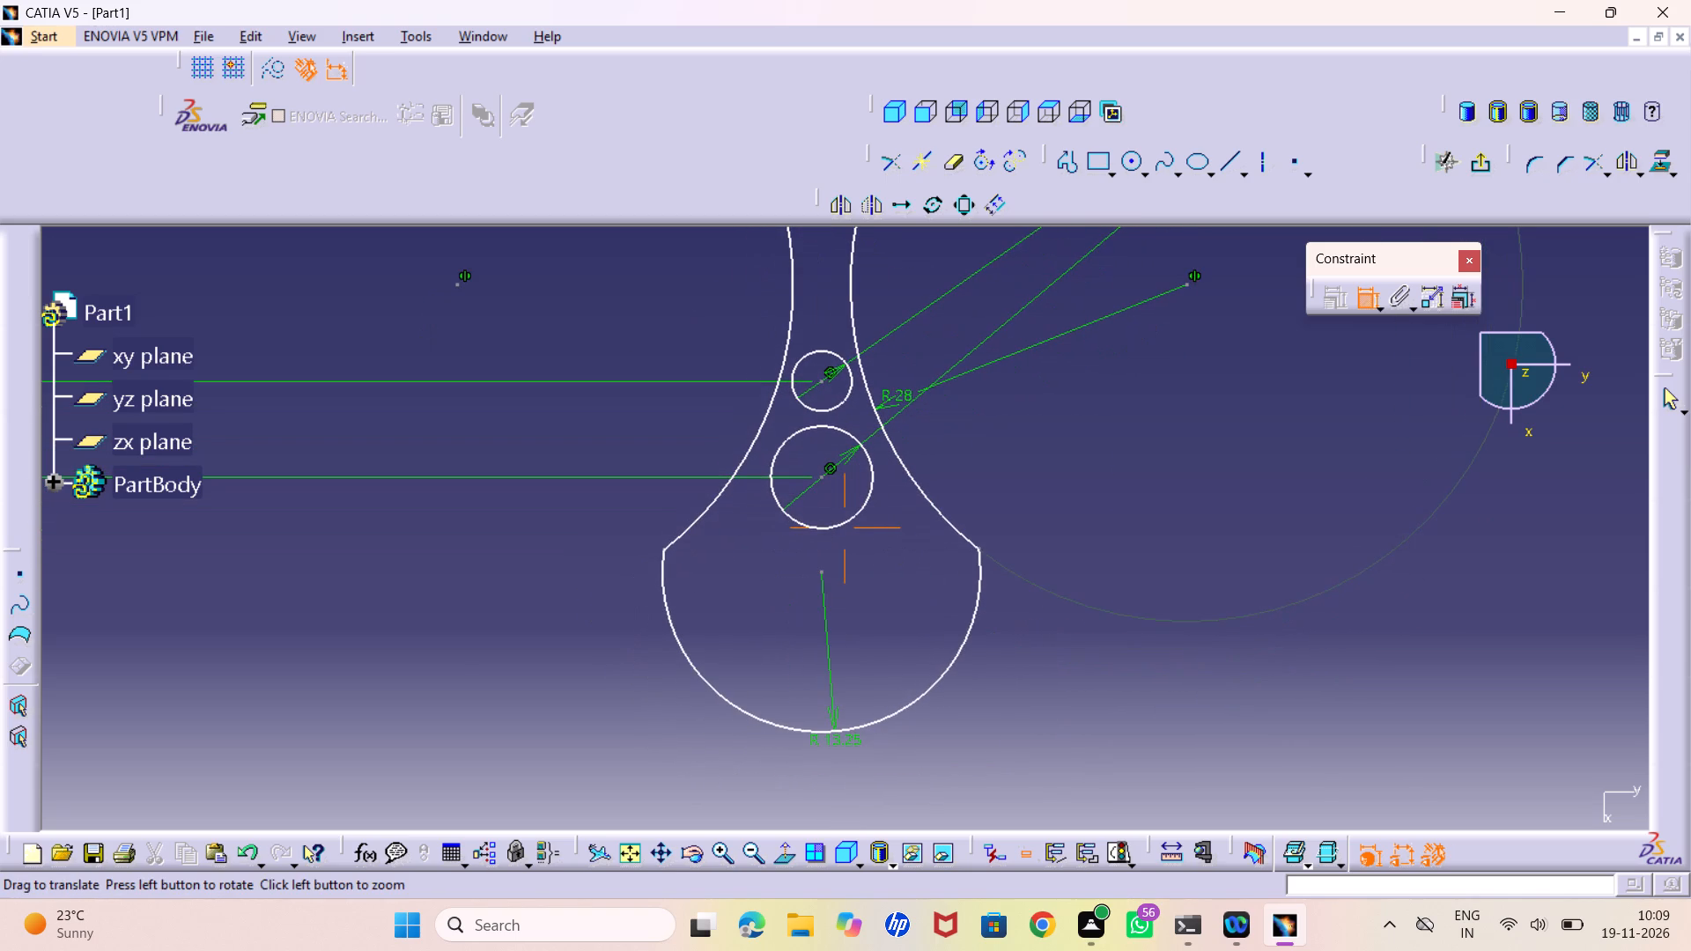
pyautogui.moveTo(853, 603); pyautogui.dragTo(861, 635, button='middle')
pyautogui.rightClick(853, 603)
pyautogui.moveTo(876, 580); pyautogui.dragTo(868, 645, button='middle')
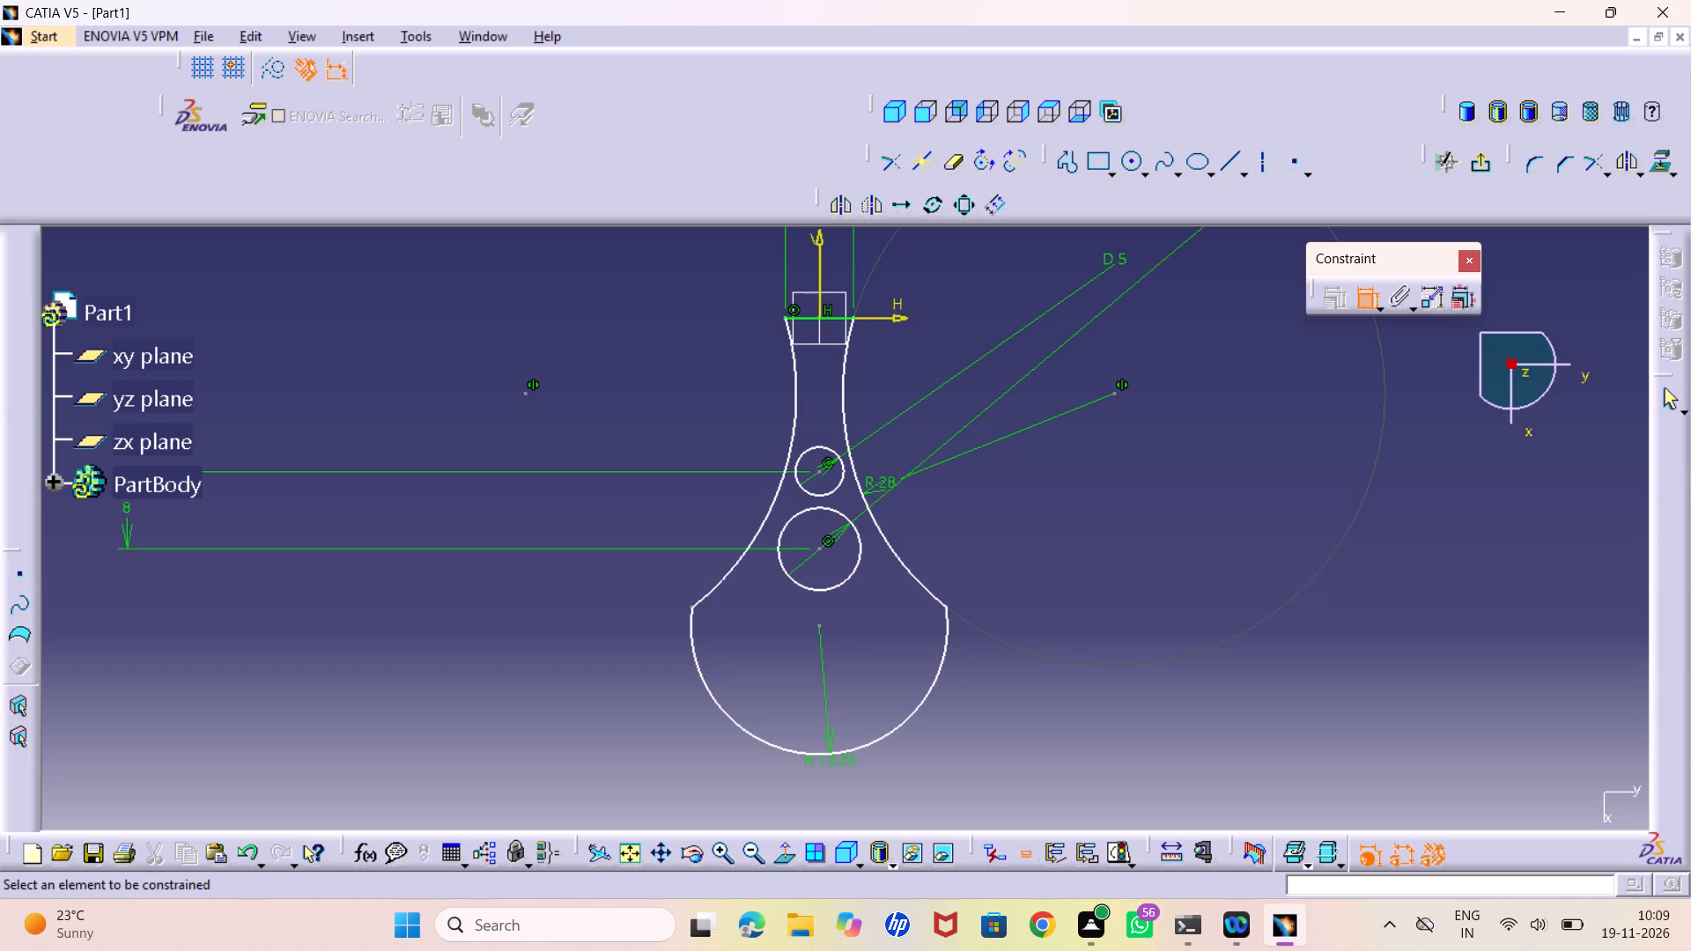
pyautogui.click(1368, 295)
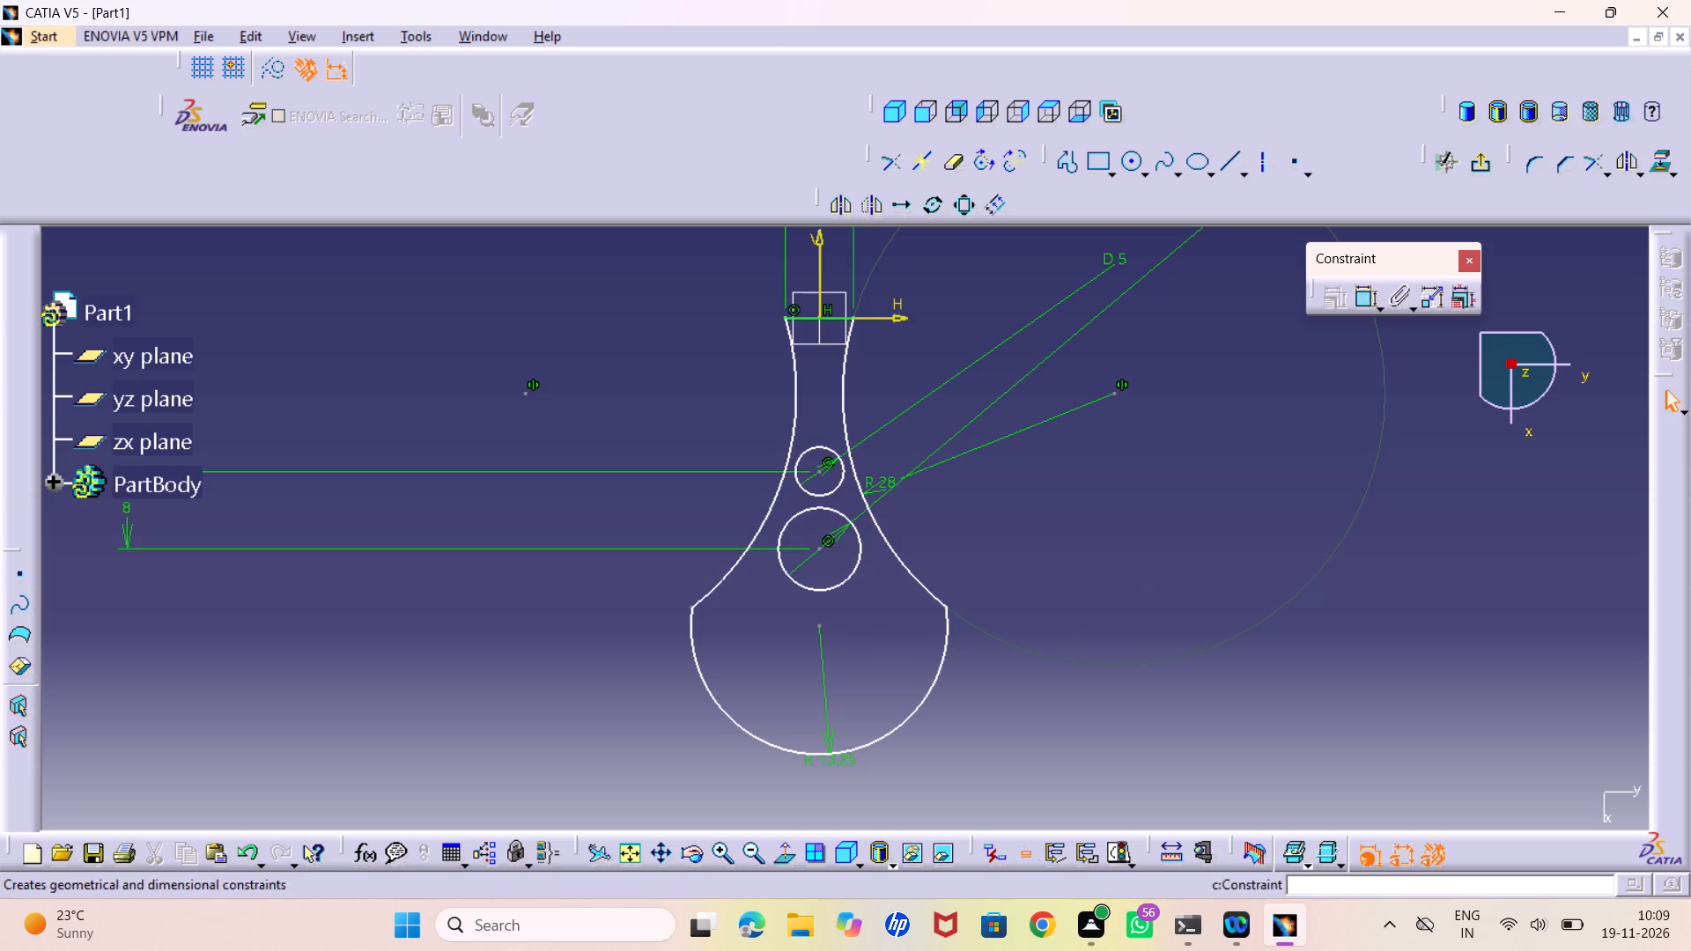
pyautogui.moveTo(870, 745); pyautogui.dragTo(868, 692)
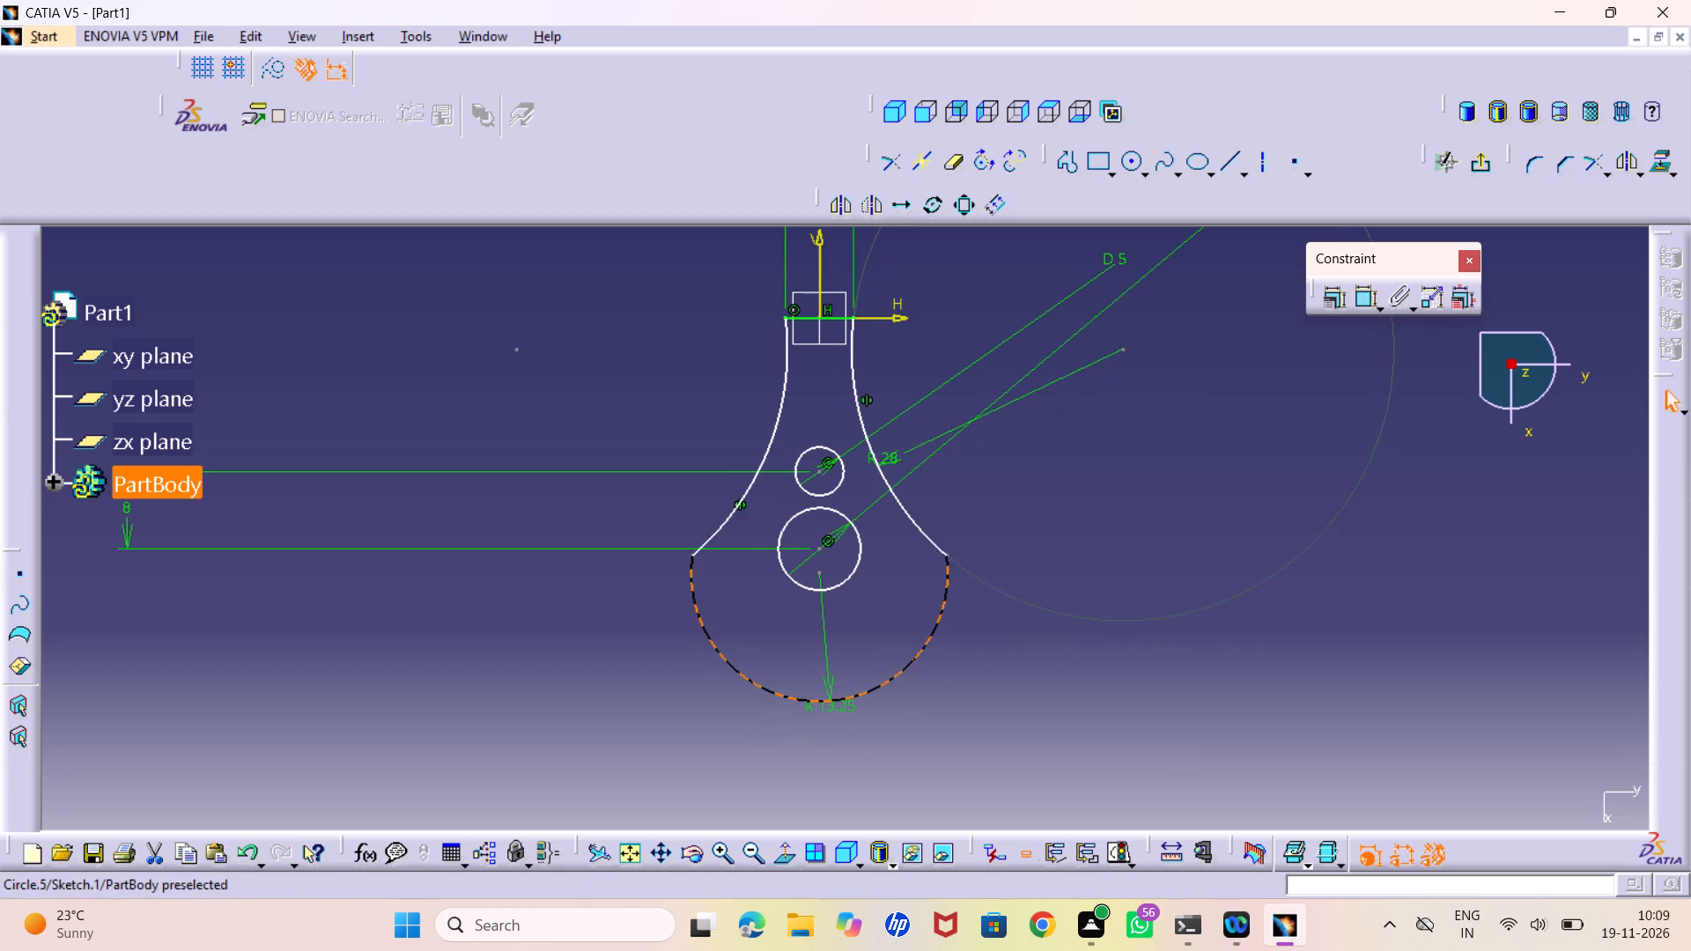
pyautogui.moveTo(868, 692); pyautogui.dragTo(866, 602)
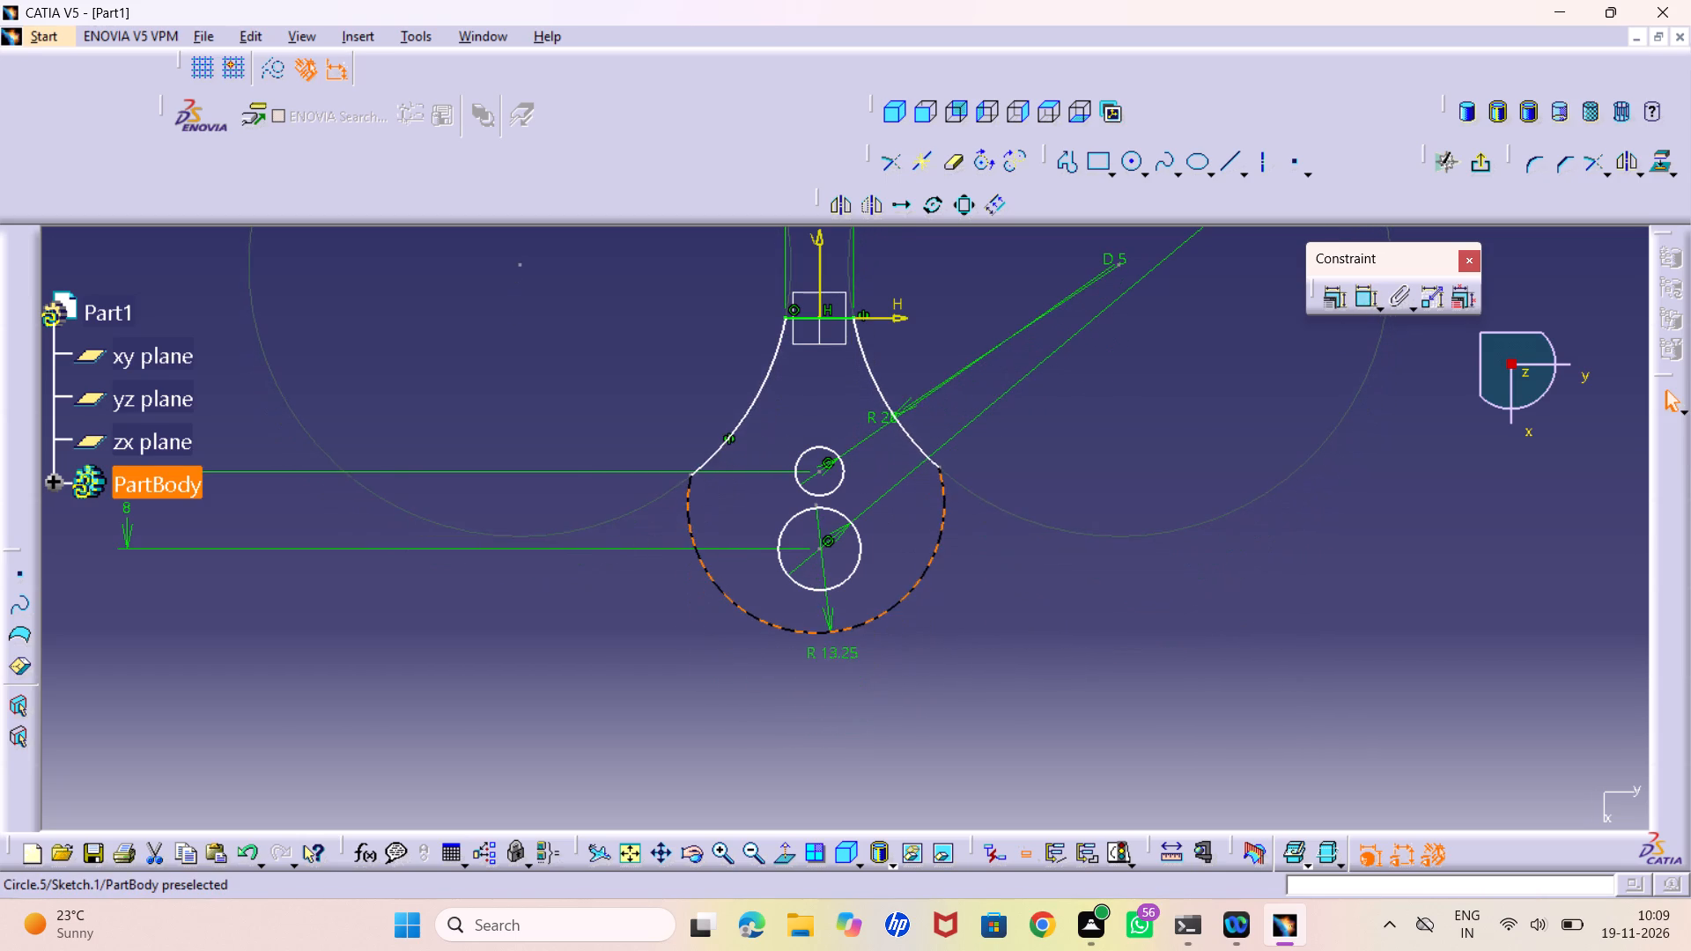
pyautogui.moveTo(866, 602); pyautogui.dragTo(875, 603)
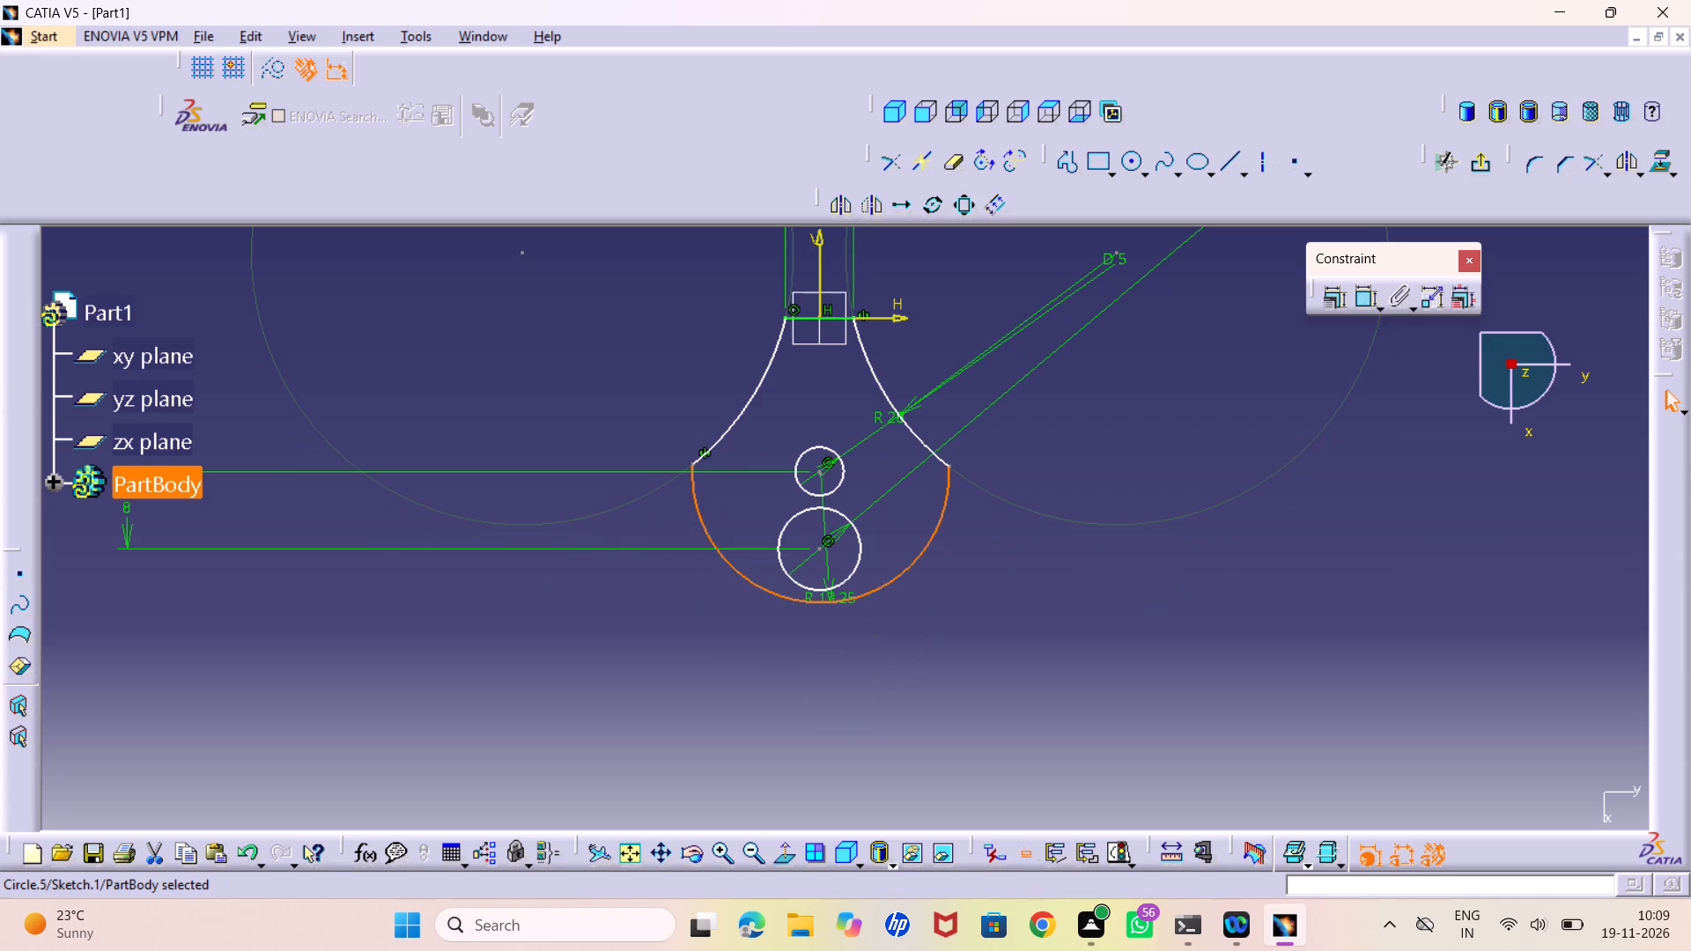
pyautogui.click(875, 656)
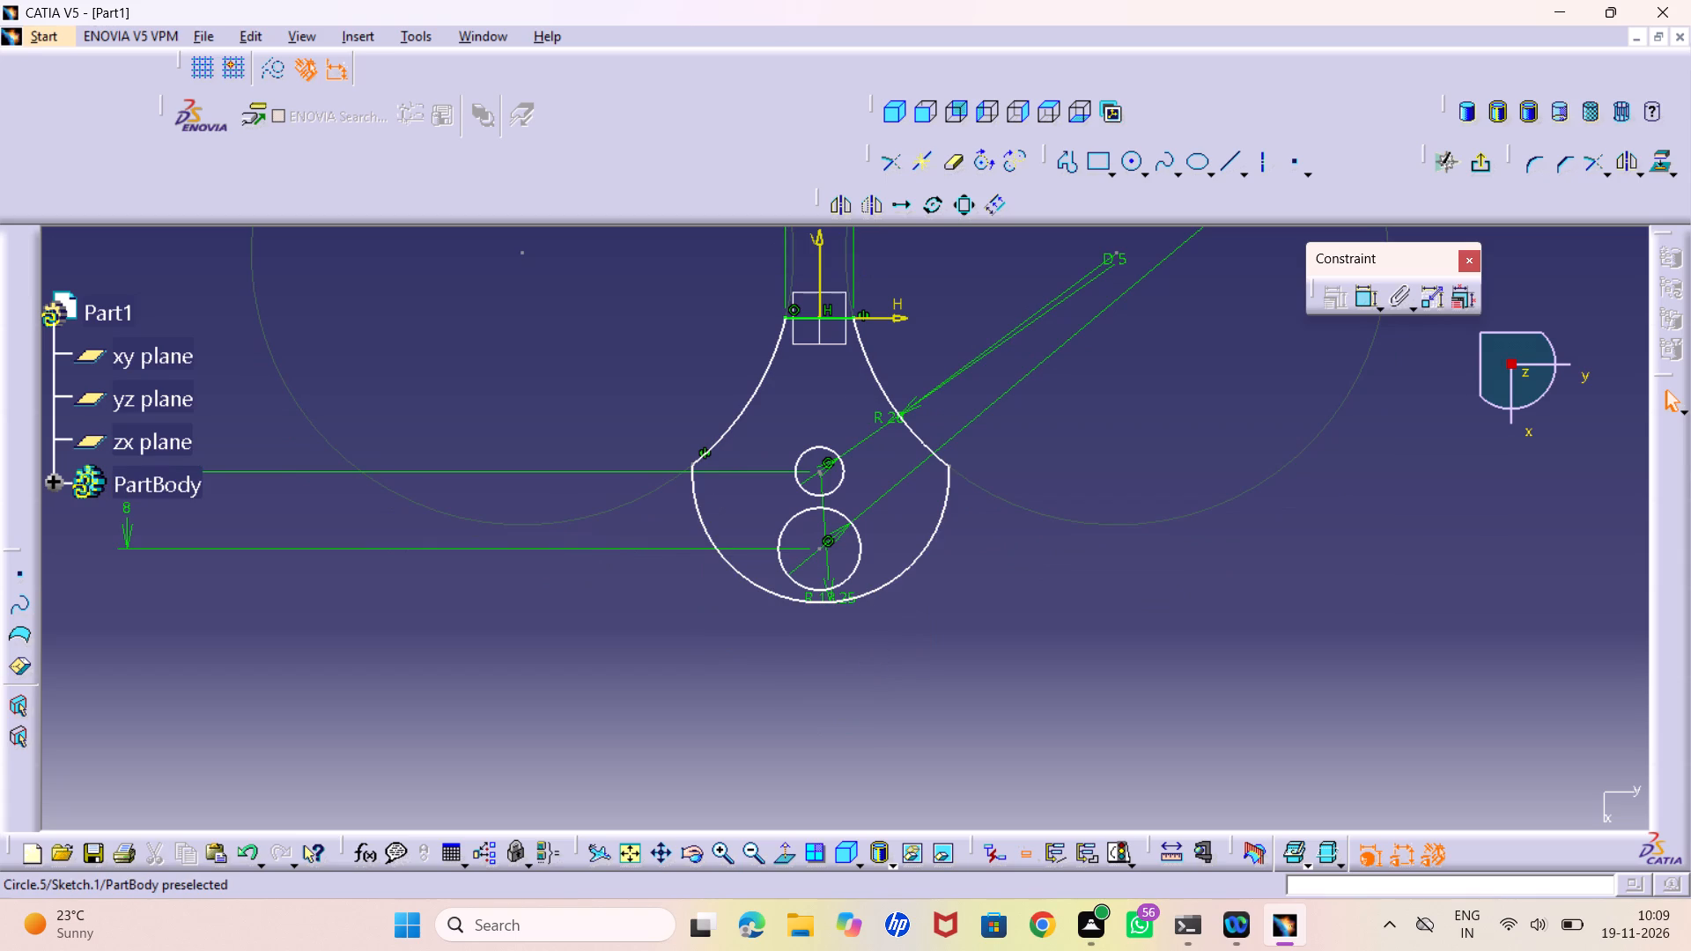
pyautogui.moveTo(869, 597); pyautogui.dragTo(874, 640)
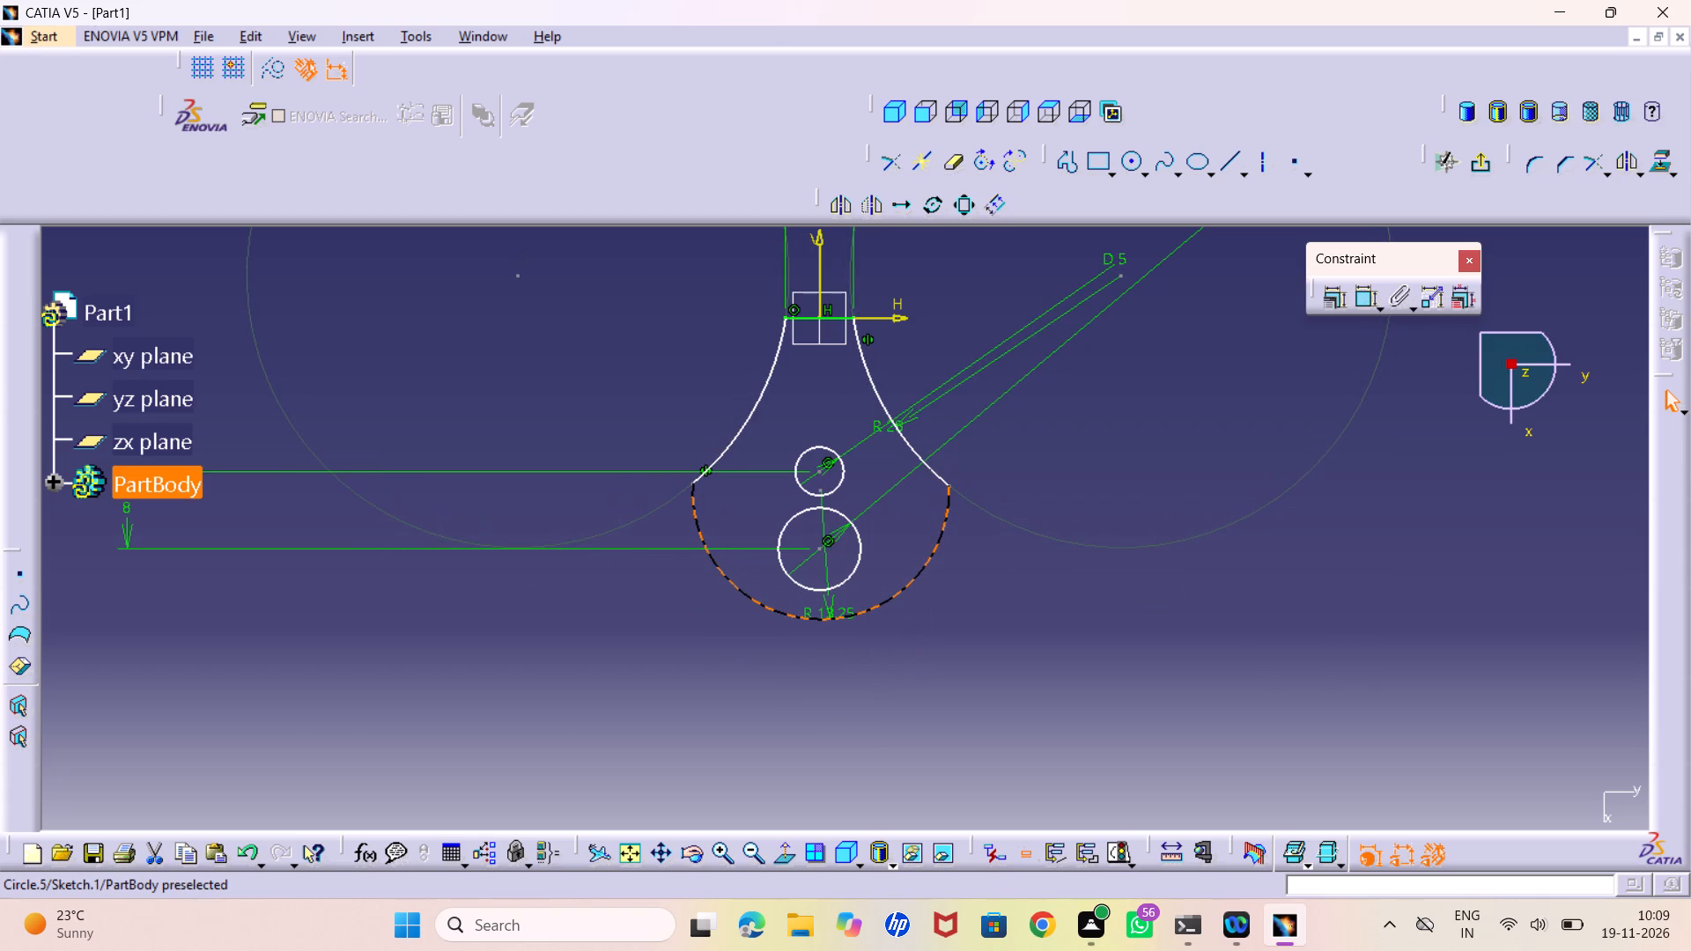
pyautogui.moveTo(874, 640); pyautogui.dragTo(874, 643)
pyautogui.moveTo(856, 673); pyautogui.dragTo(856, 656)
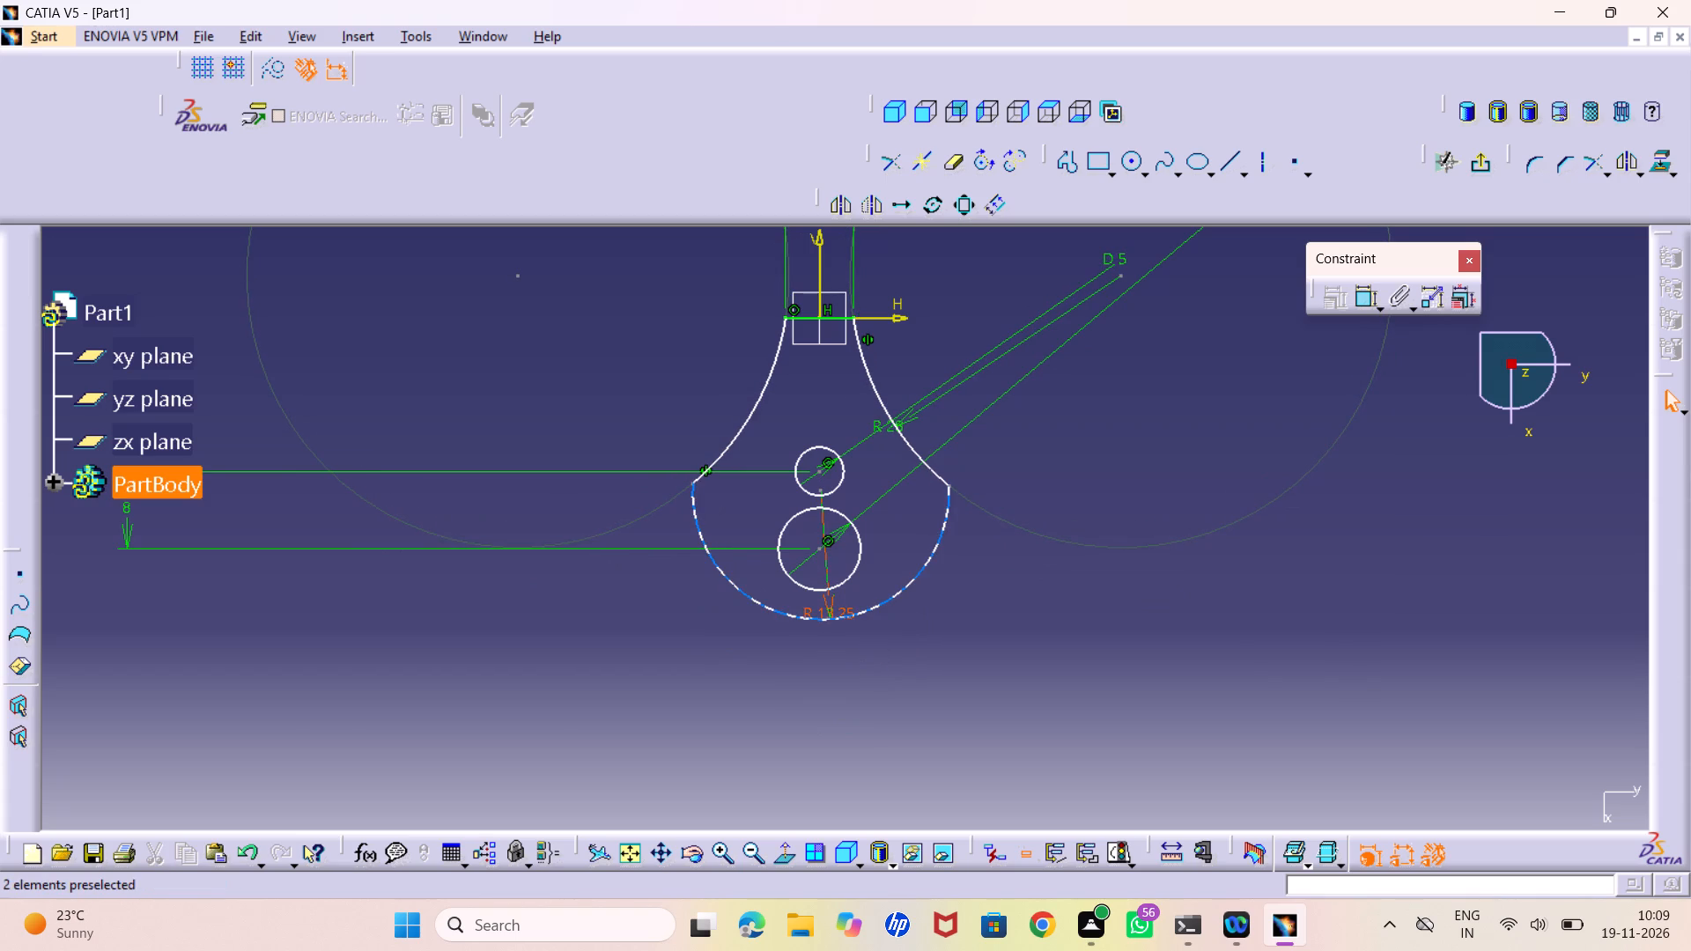
# Reposition the R 13.25 dimension outside the bottom arc, bring the D 5 label closer to its circle, and shift the R 28 dimension along its arc.
pyautogui.moveTo(823, 601); pyautogui.dragTo(993, 517)
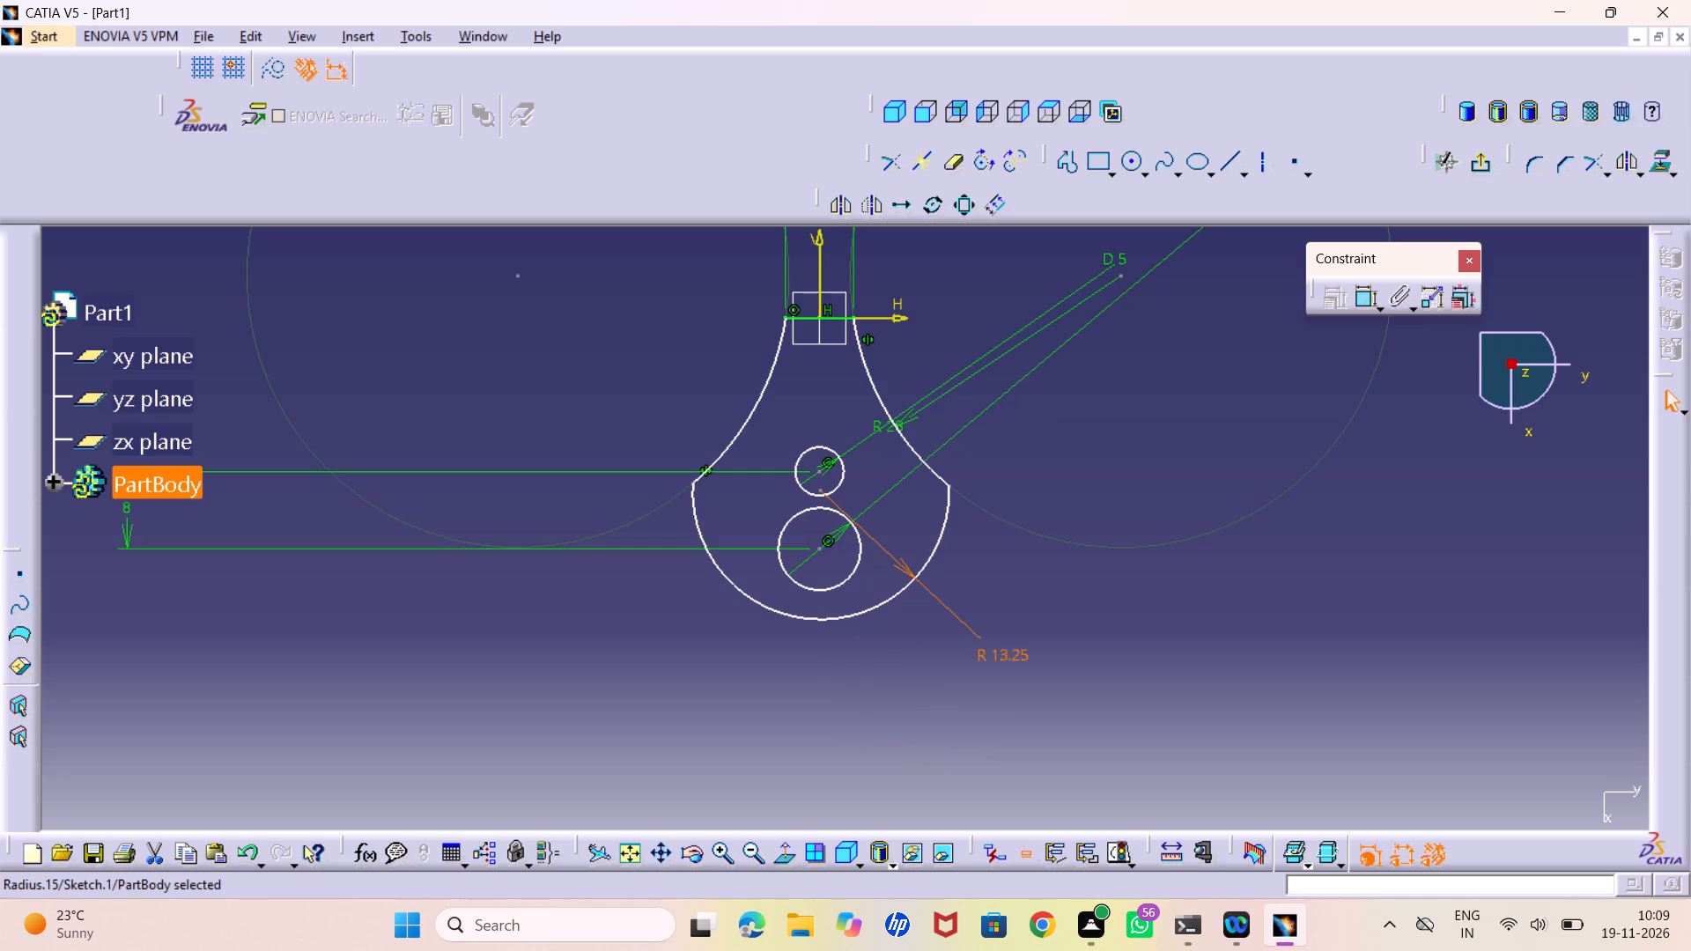
pyautogui.moveTo(910, 413); pyautogui.dragTo(886, 381)
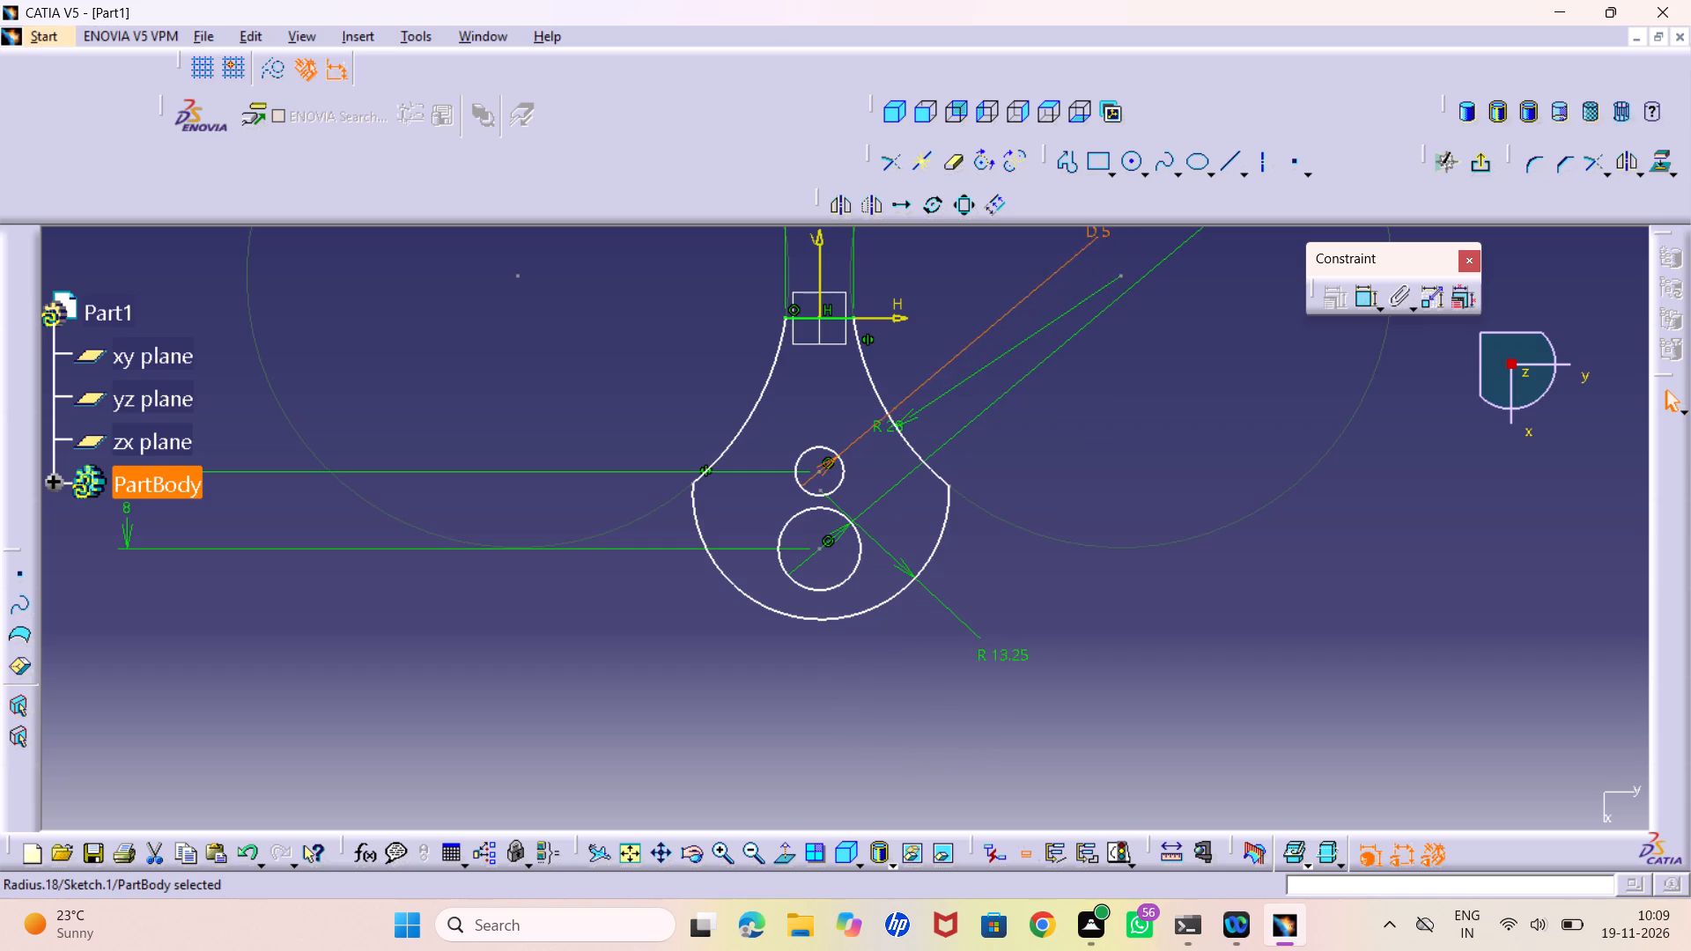
pyautogui.moveTo(886, 381); pyautogui.dragTo(753, 481)
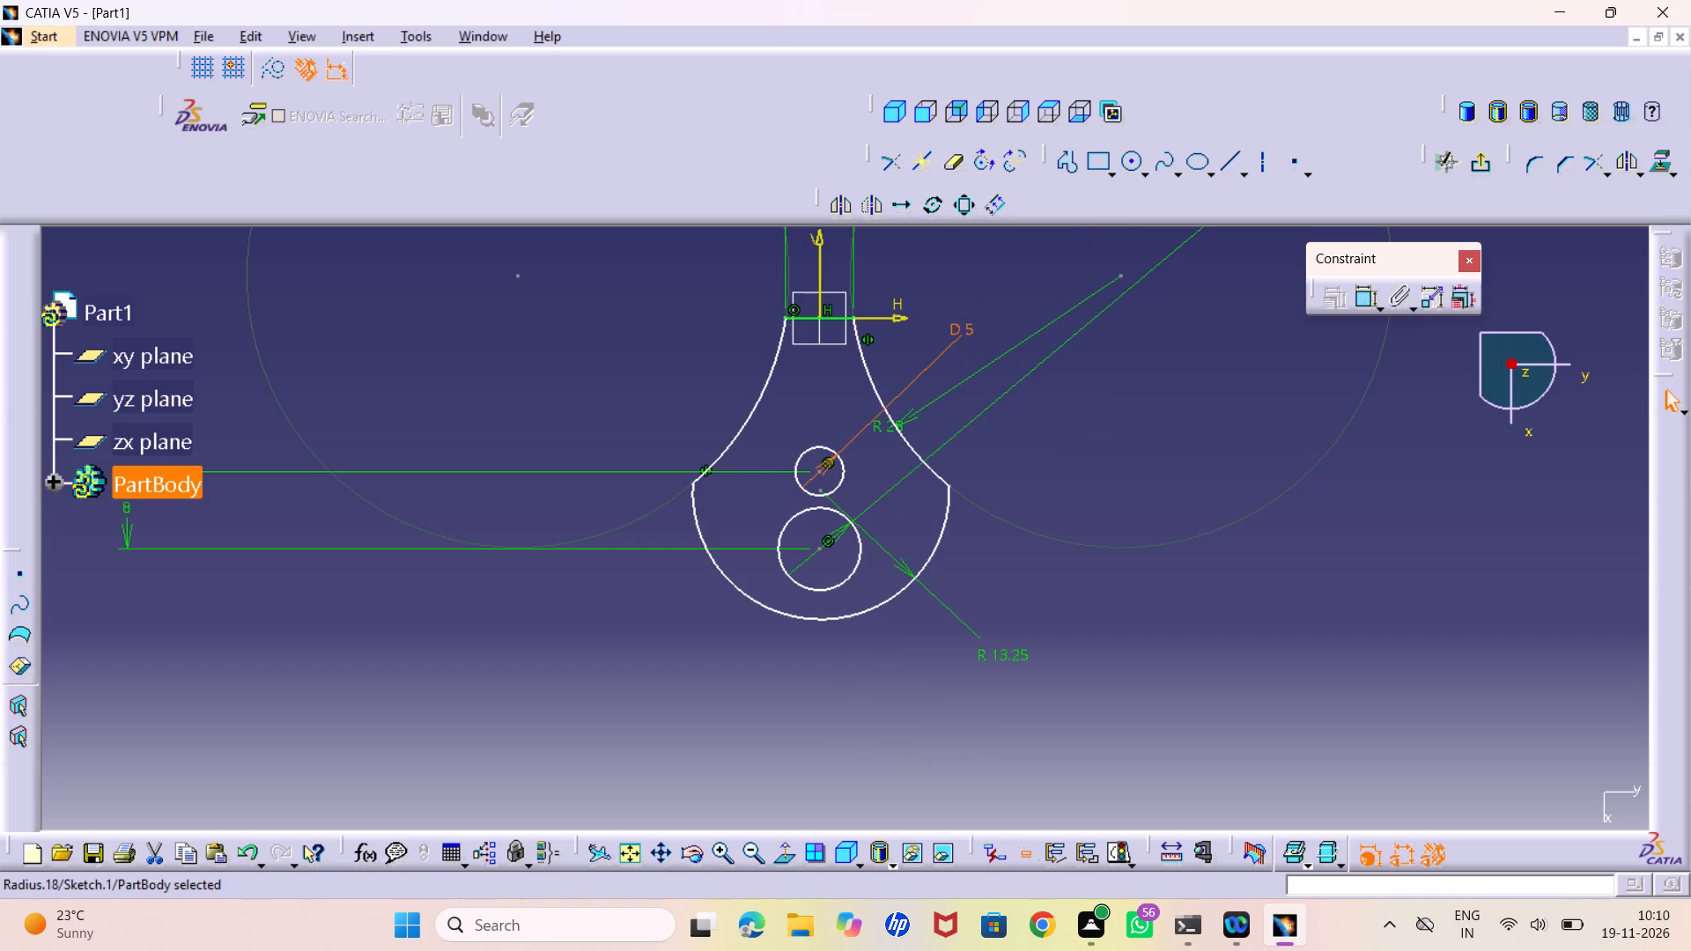
pyautogui.moveTo(908, 417); pyautogui.dragTo(915, 427)
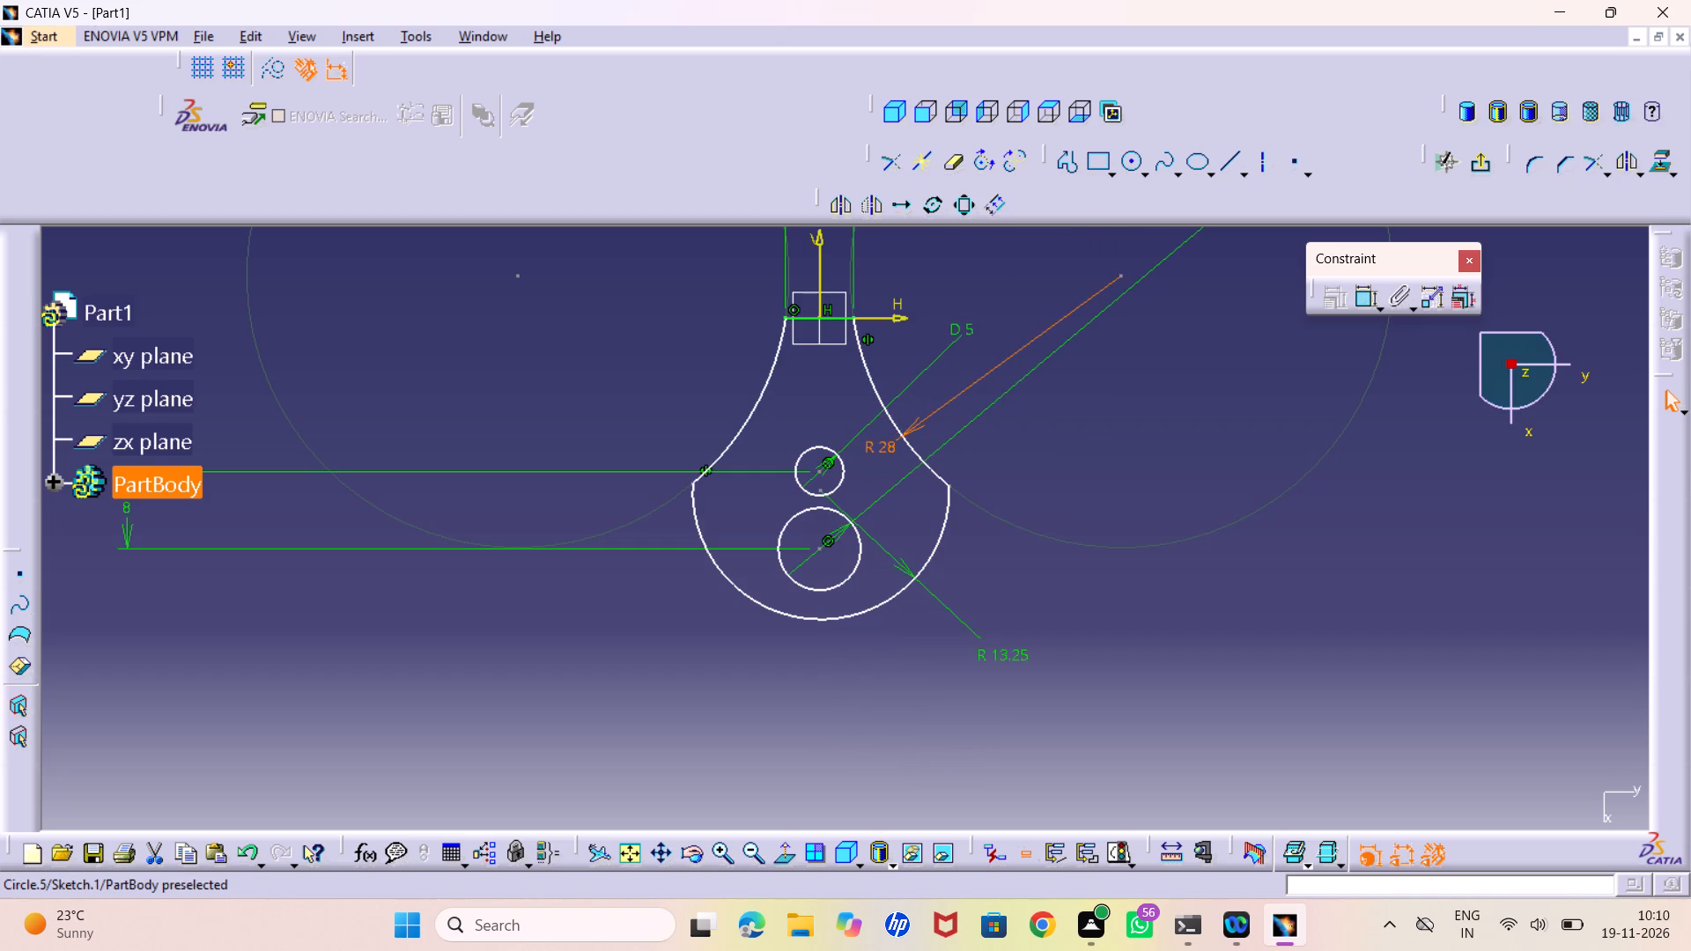
pyautogui.click(1062, 593)
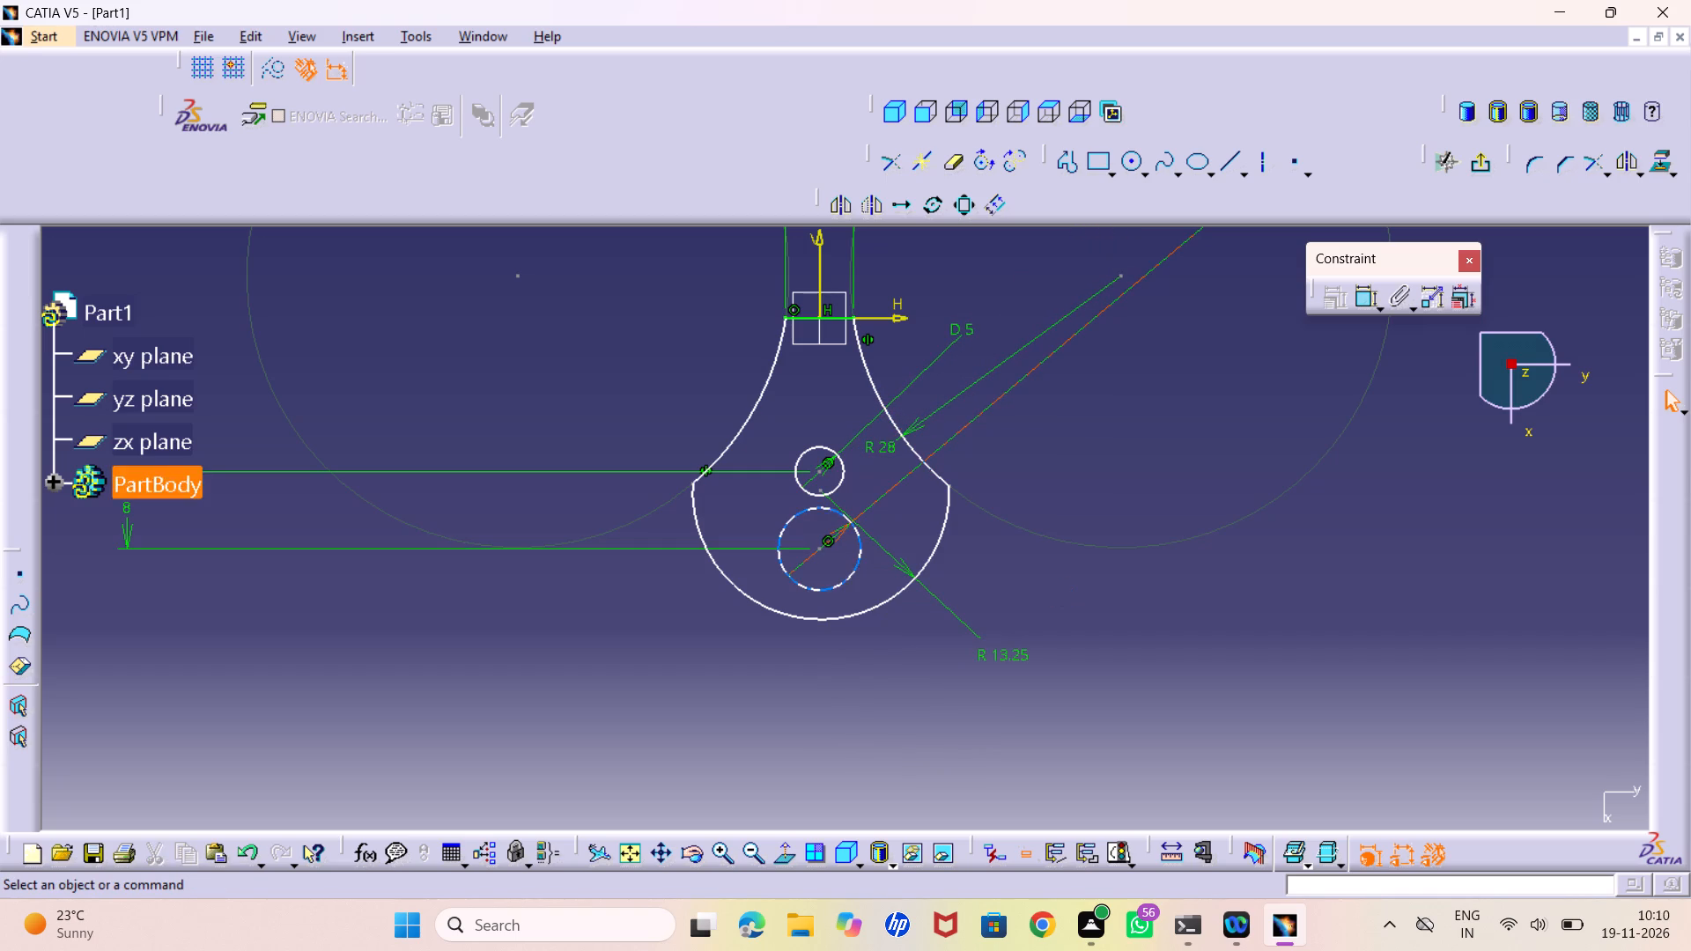
# Move the pair of circles up along the V axis, placing the larger circle near the bottom arc's centre.
pyautogui.moveTo(810, 447); pyautogui.dragTo(817, 384)
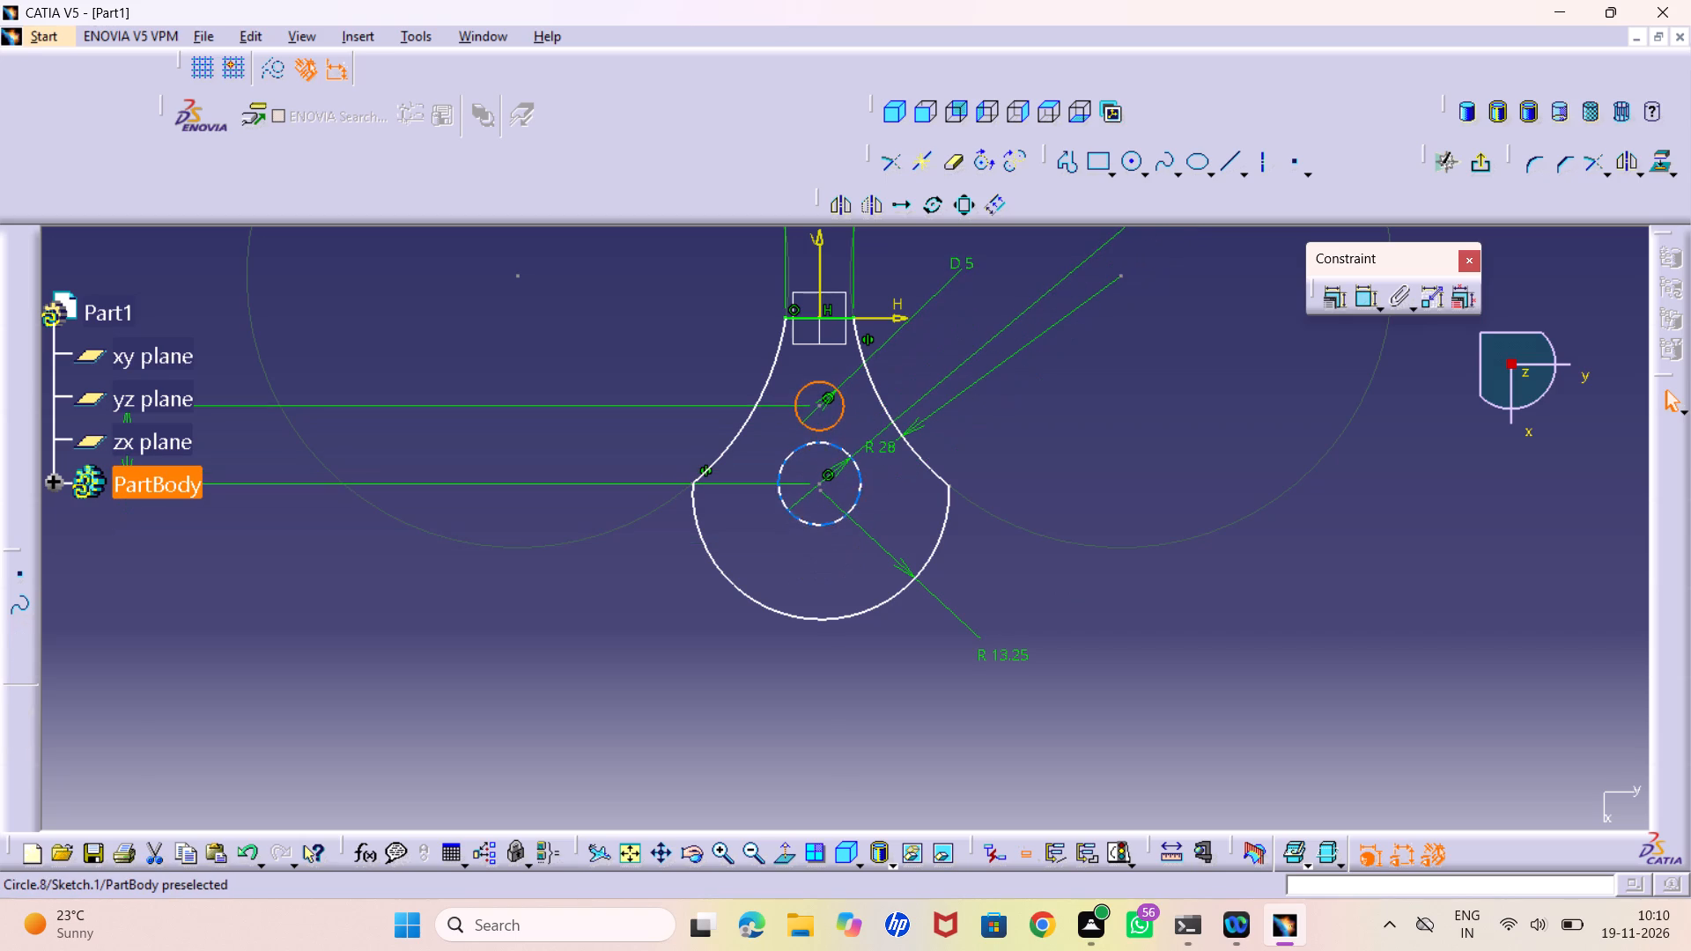
pyautogui.click(1046, 605)
# Constrain the larger circle and the bottom R 13.25 arc with concentricity.
pyautogui.moveTo(724, 691); pyautogui.dragTo(702, 749, button='middle')
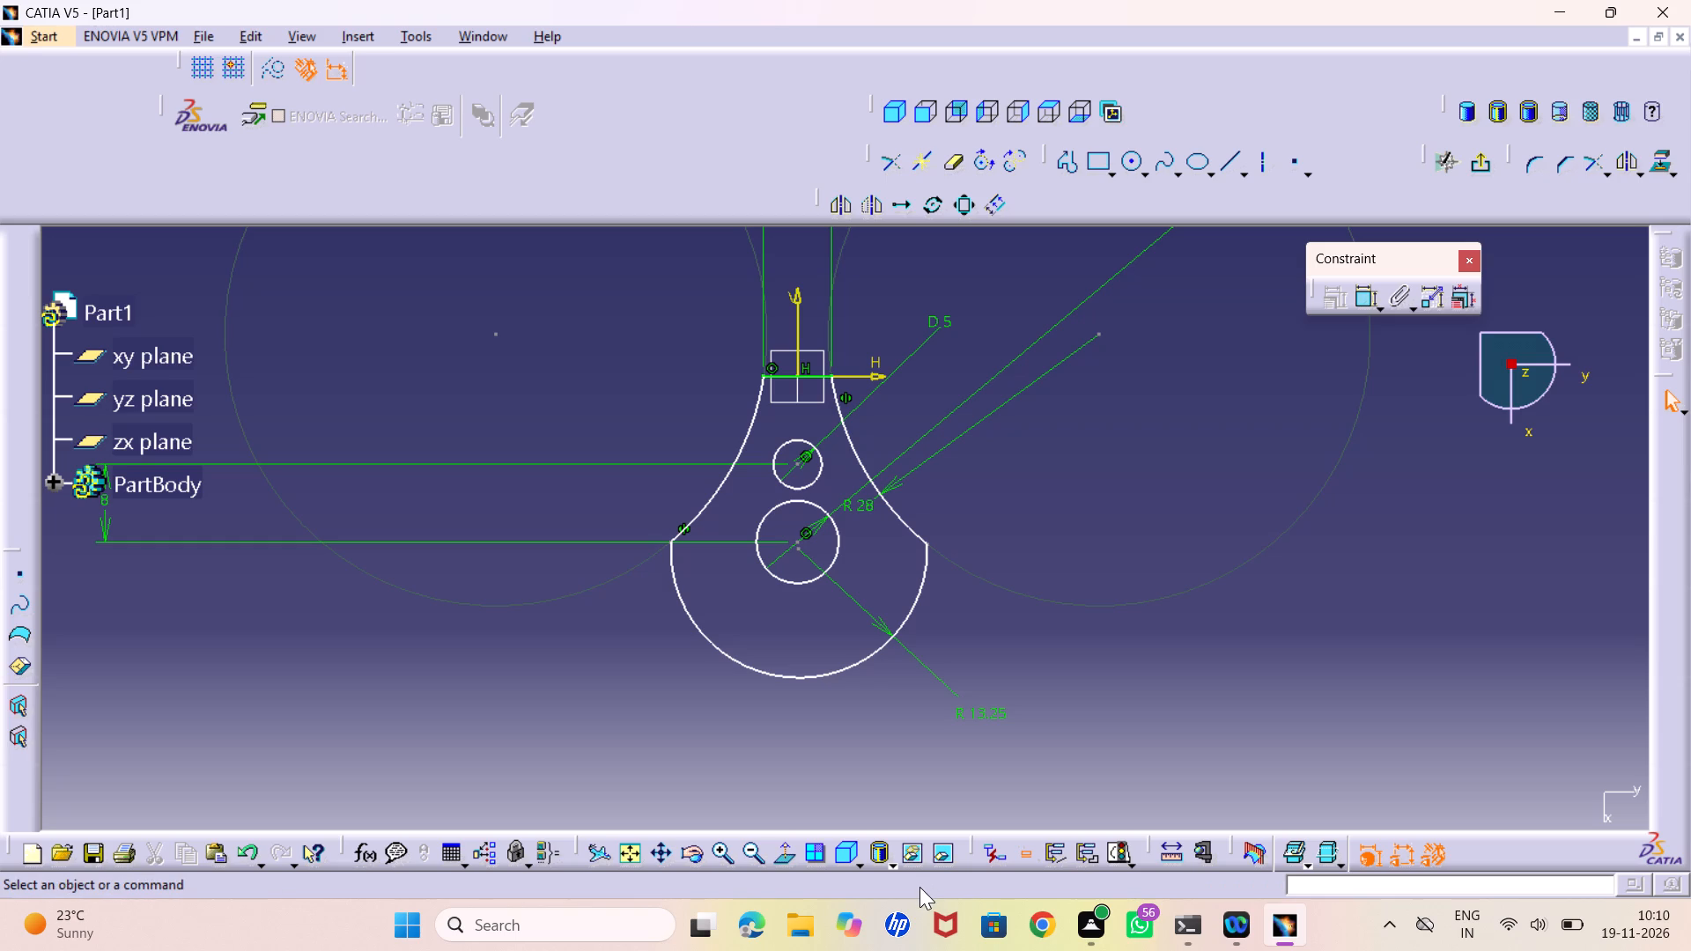
pyautogui.doubleClick(1359, 297)
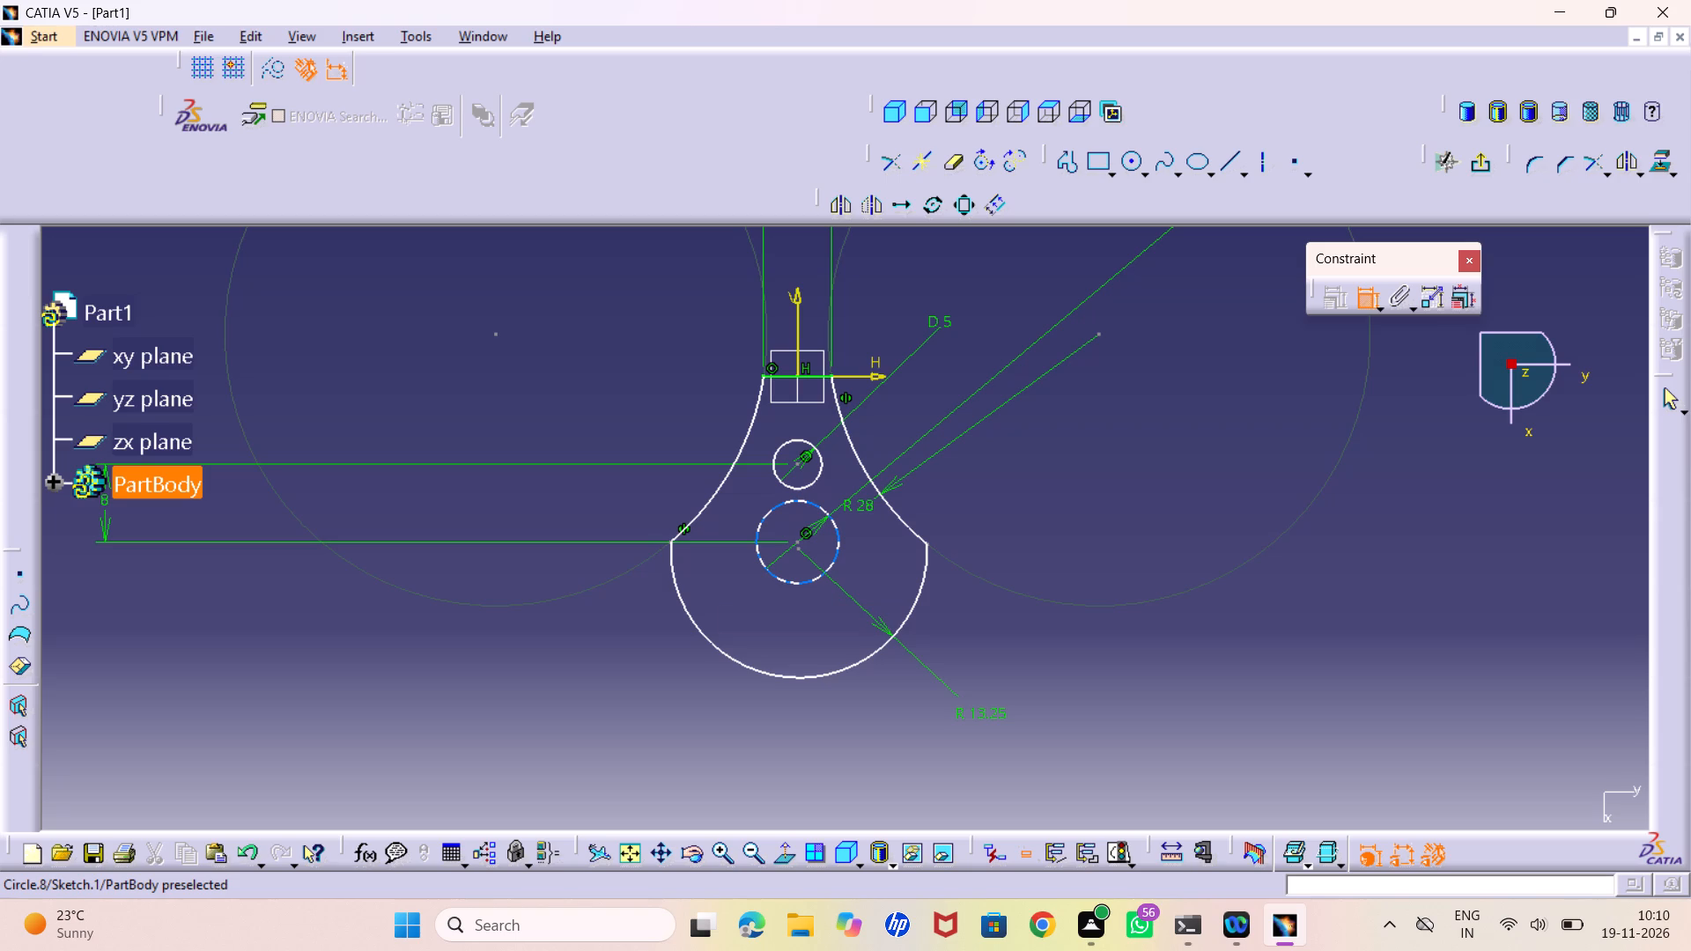
pyautogui.click(809, 579)
pyautogui.moveTo(834, 667); pyautogui.dragTo(817, 670)
pyautogui.rightClick(644, 645)
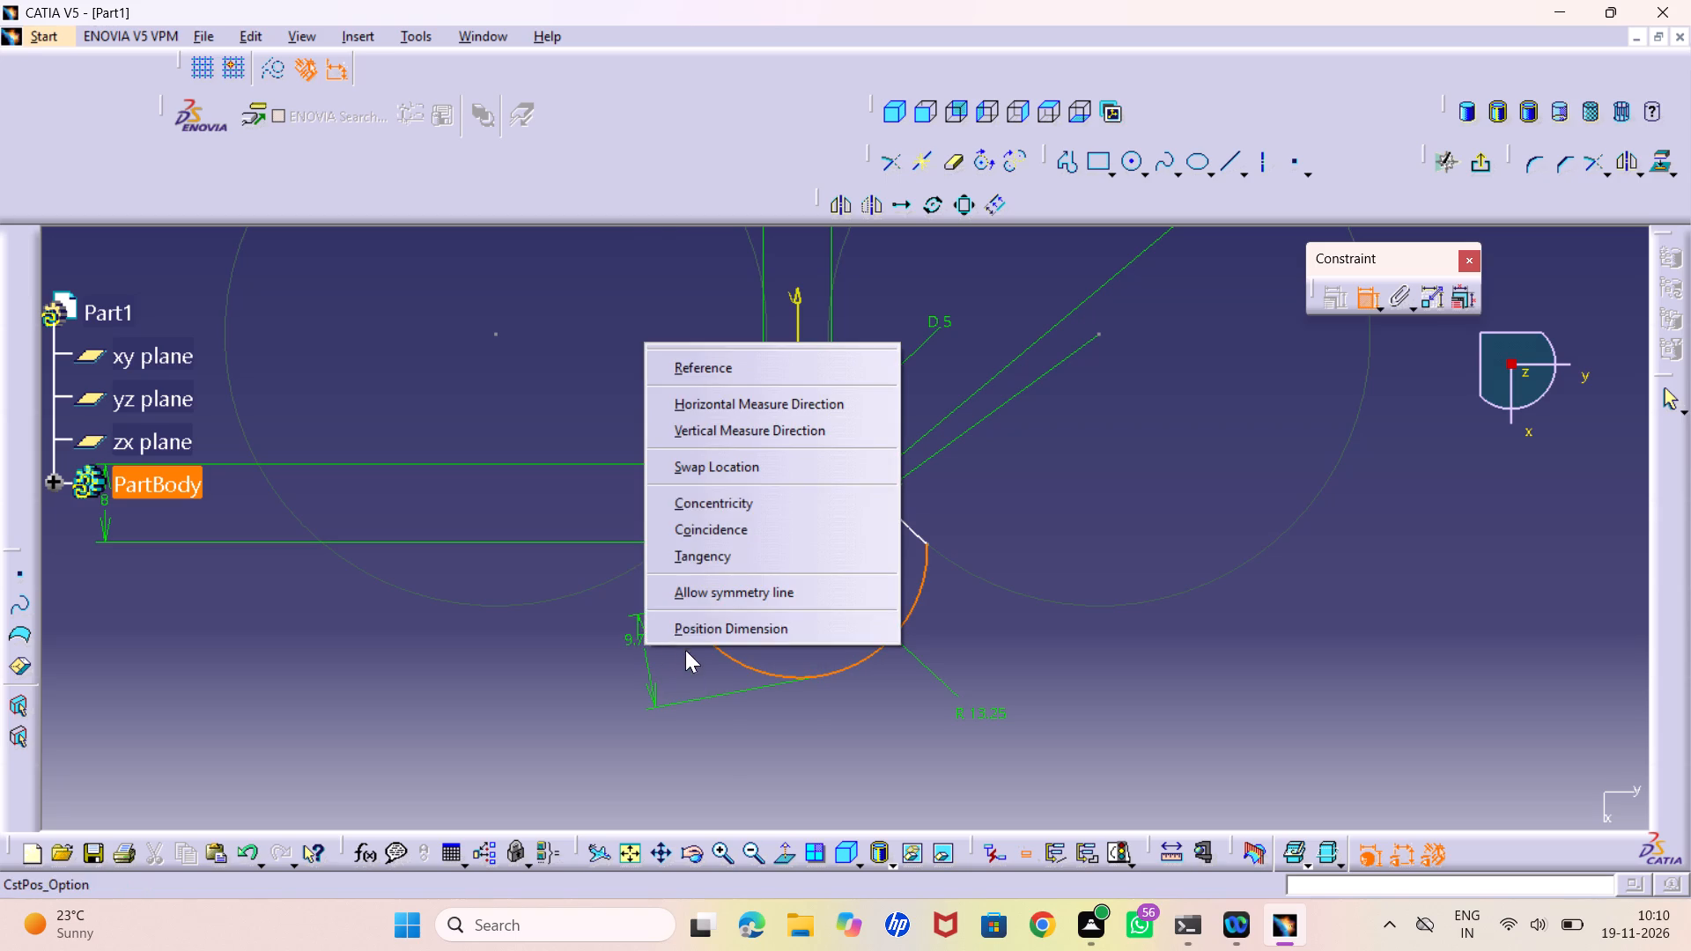
pyautogui.click(732, 494)
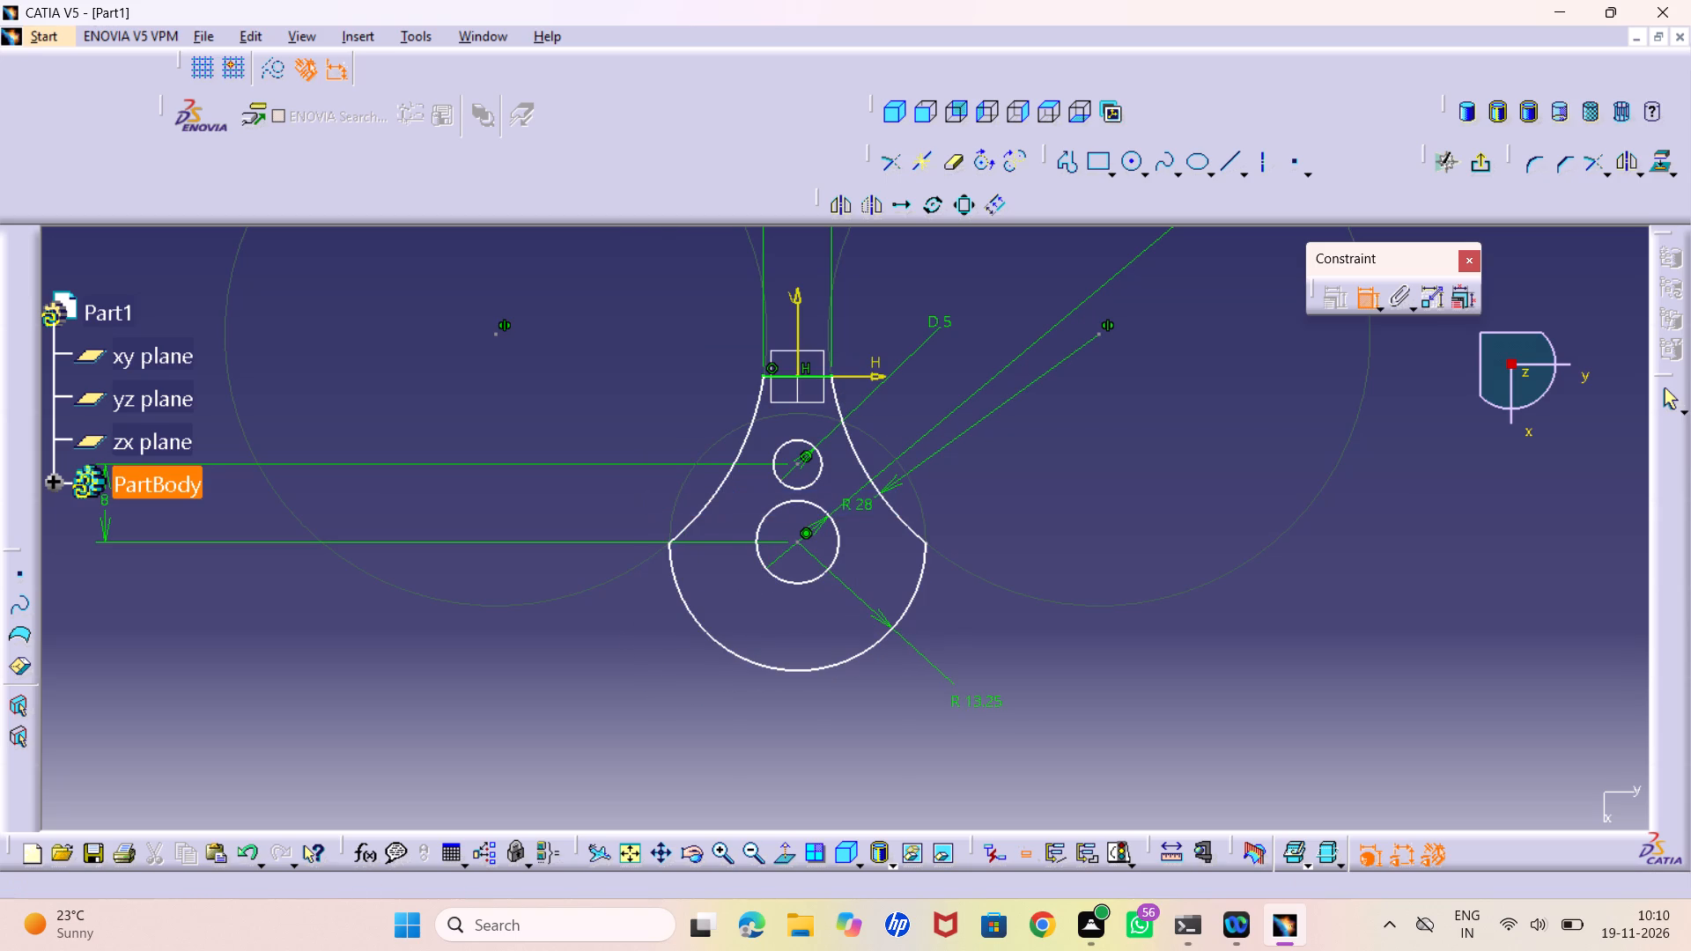
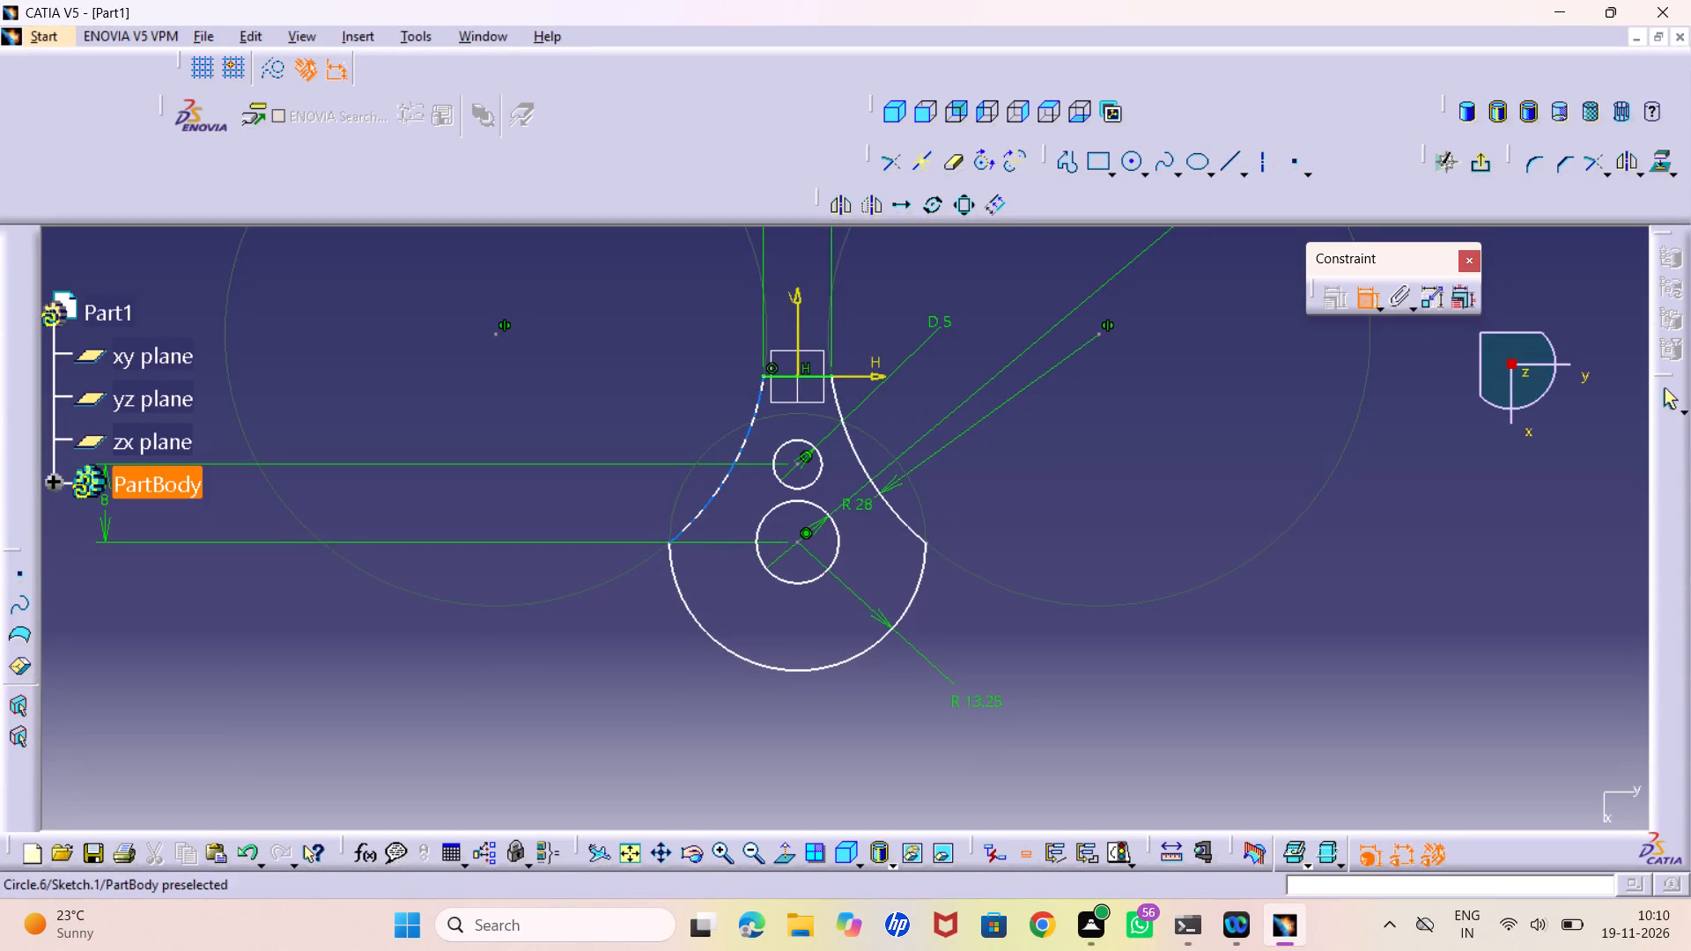
# Constrain the two endpoints of the top horizontal line symmetrically about the V axis.
pyautogui.middleClick(643, 661)
pyautogui.rightClick(643, 662)
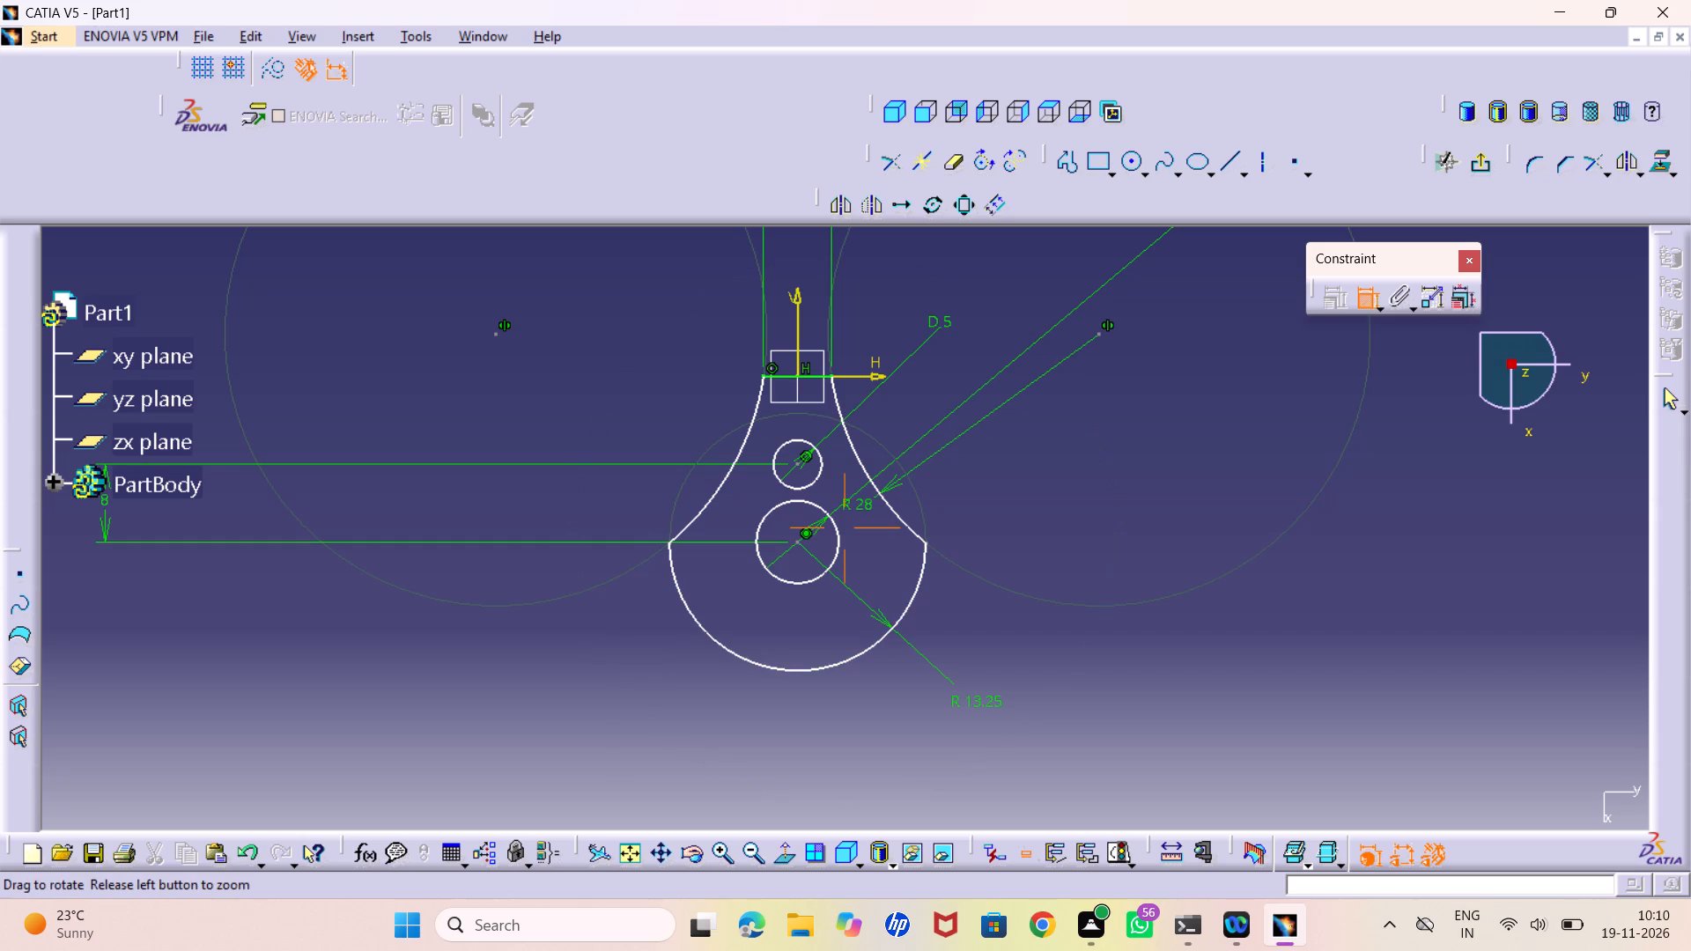
pyautogui.moveTo(715, 557); pyautogui.dragTo(744, 693, button='middle')
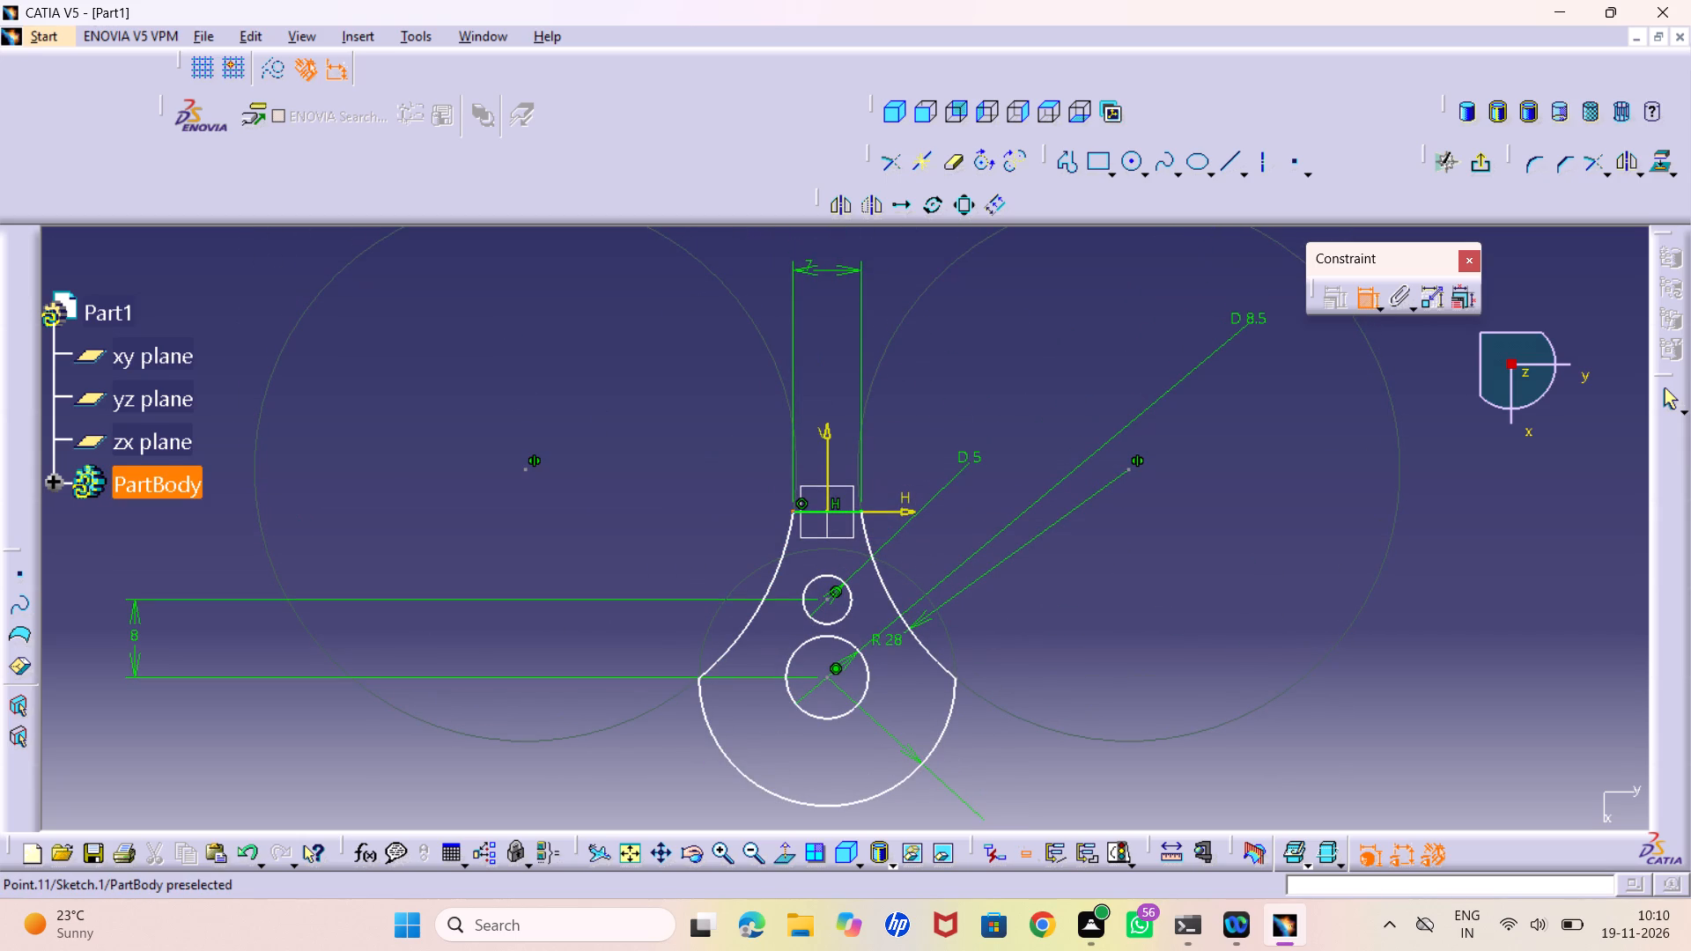
pyautogui.moveTo(882, 517); pyautogui.dragTo(757, 198, button='middle')
pyautogui.rightClick(882, 517)
pyautogui.moveTo(1031, 444); pyautogui.dragTo(983, 505, button='middle')
pyautogui.rightClick(991, 516)
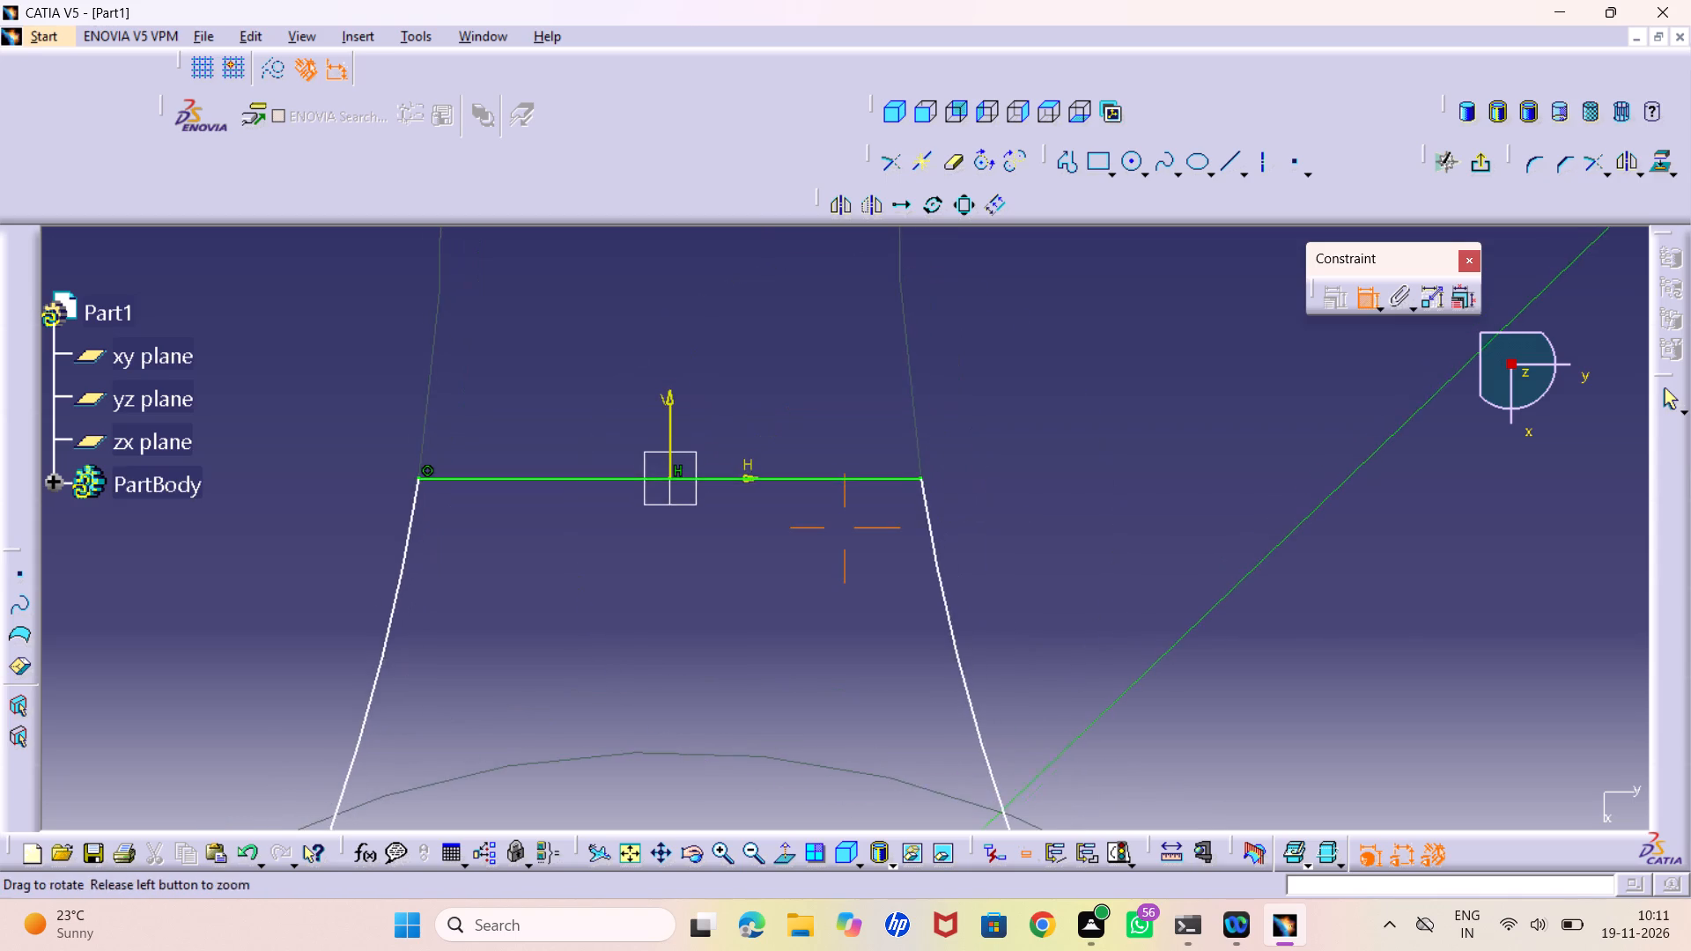
pyautogui.moveTo(983, 505); pyautogui.dragTo(919, 334, button='middle')
pyautogui.moveTo(1020, 436); pyautogui.dragTo(1082, 599, button='middle')
pyautogui.rightClick(1020, 436)
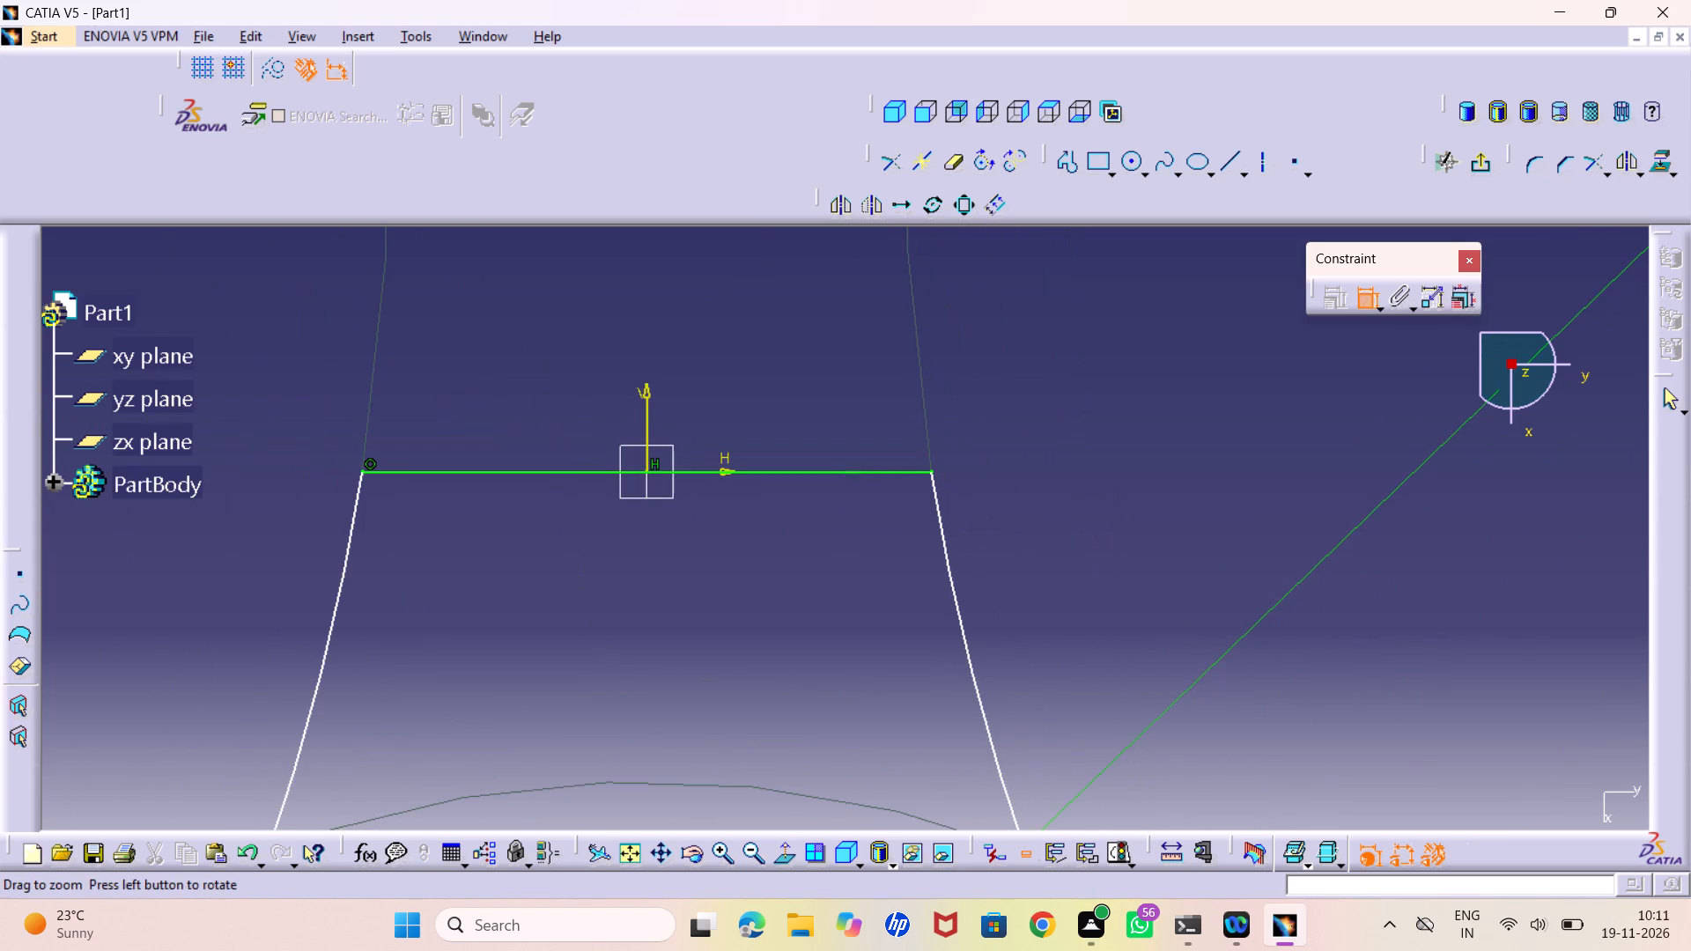
pyautogui.click(363, 467)
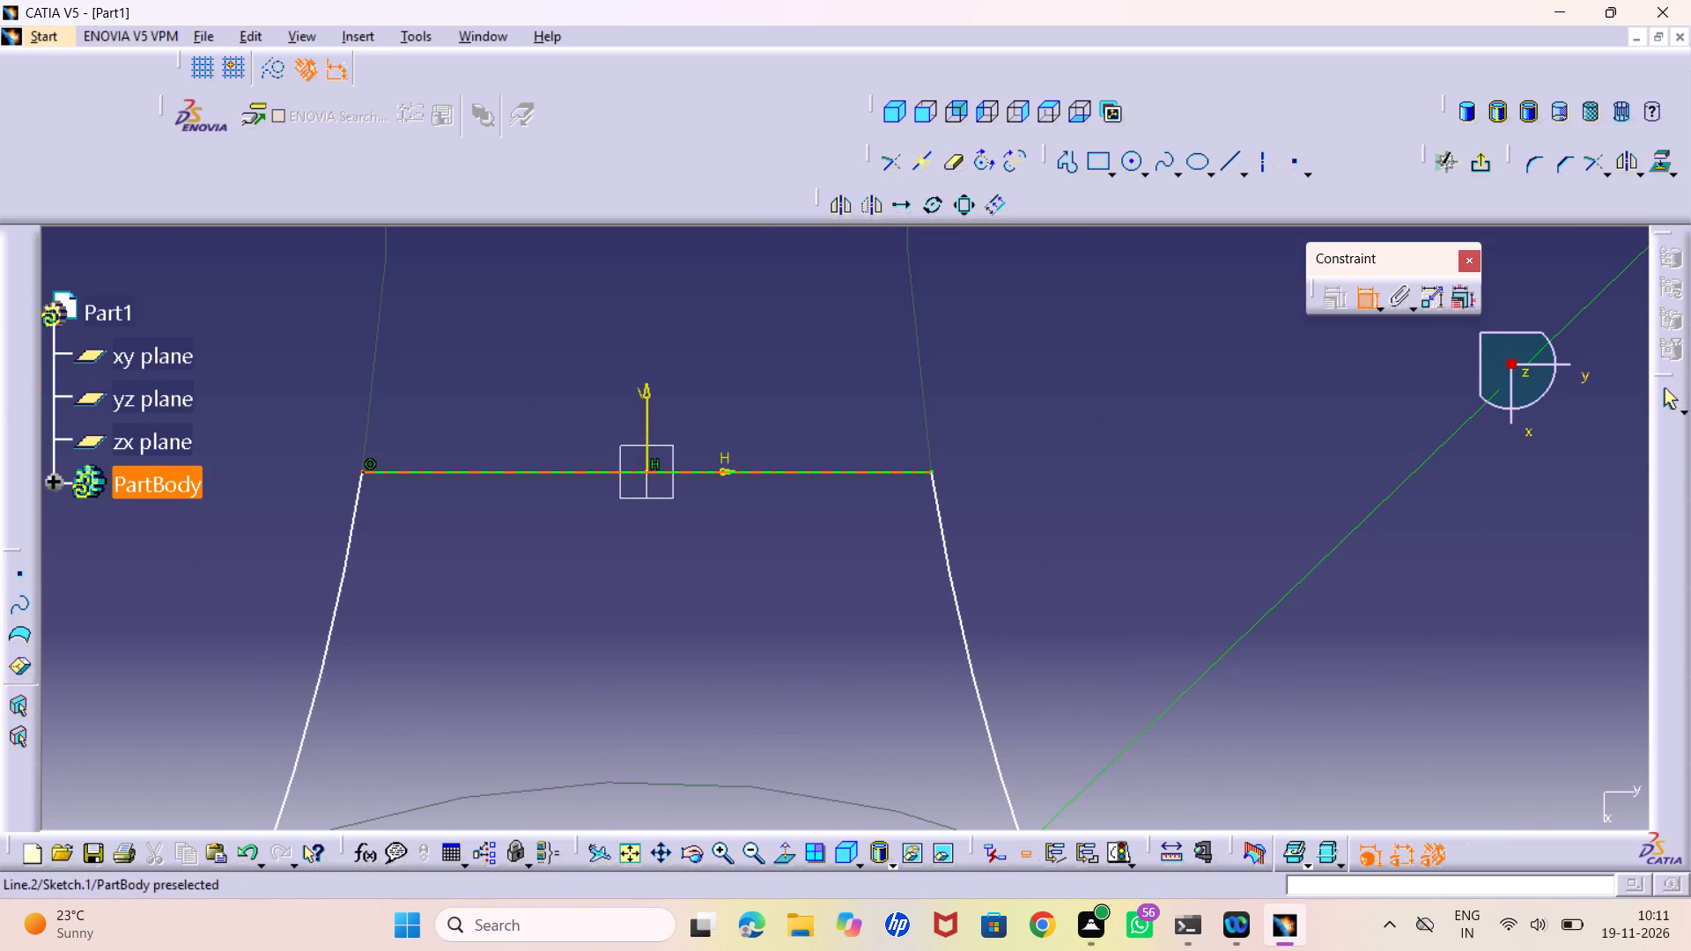
pyautogui.click(931, 473)
pyautogui.rightClick(741, 586)
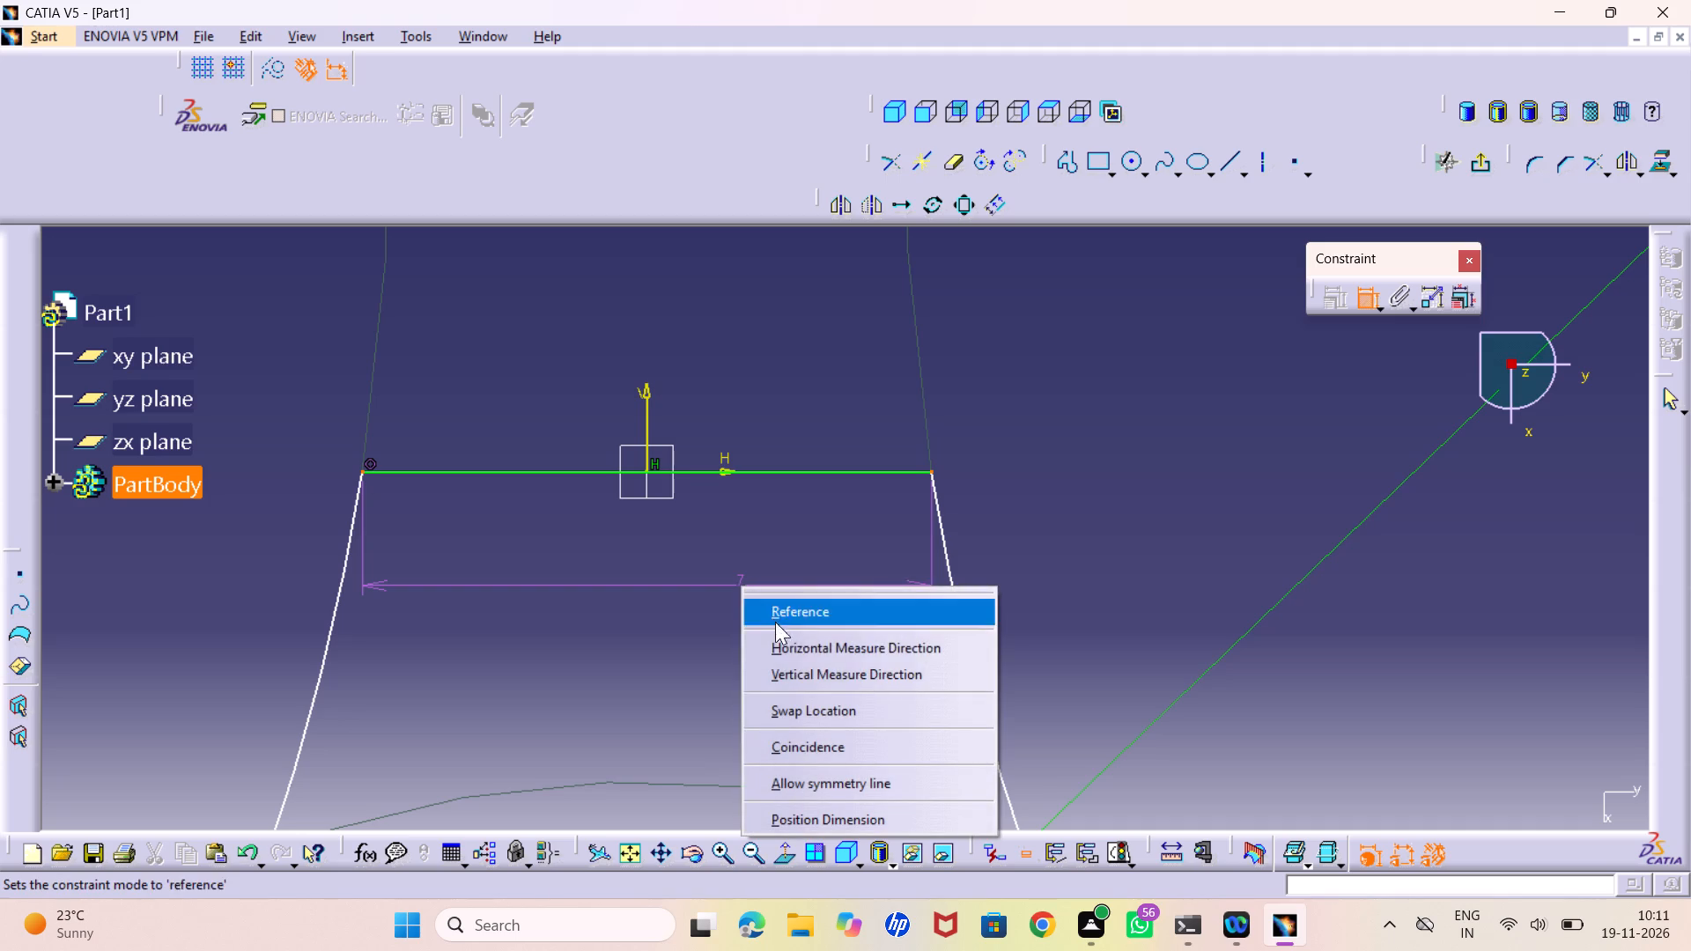
pyautogui.click(816, 788)
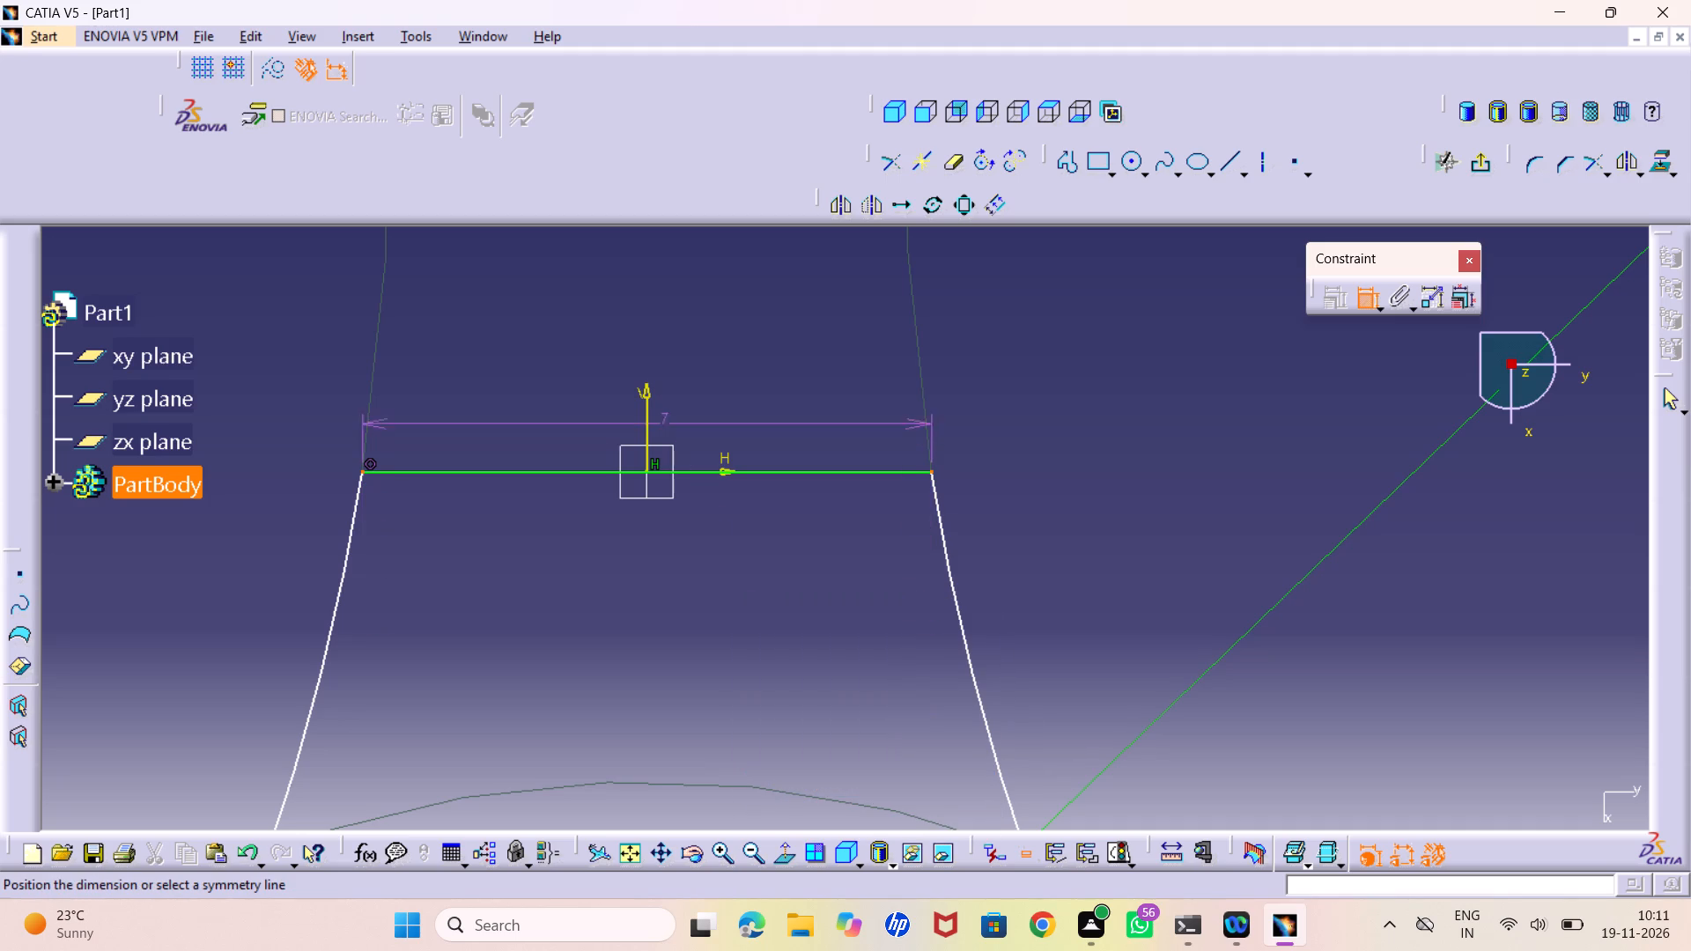
pyautogui.click(646, 384)
# Constrain the two concave side arcs symmetrically about the V axis.
pyautogui.moveTo(706, 355); pyautogui.dragTo(718, 389, button='middle')
pyautogui.rightClick(706, 355)
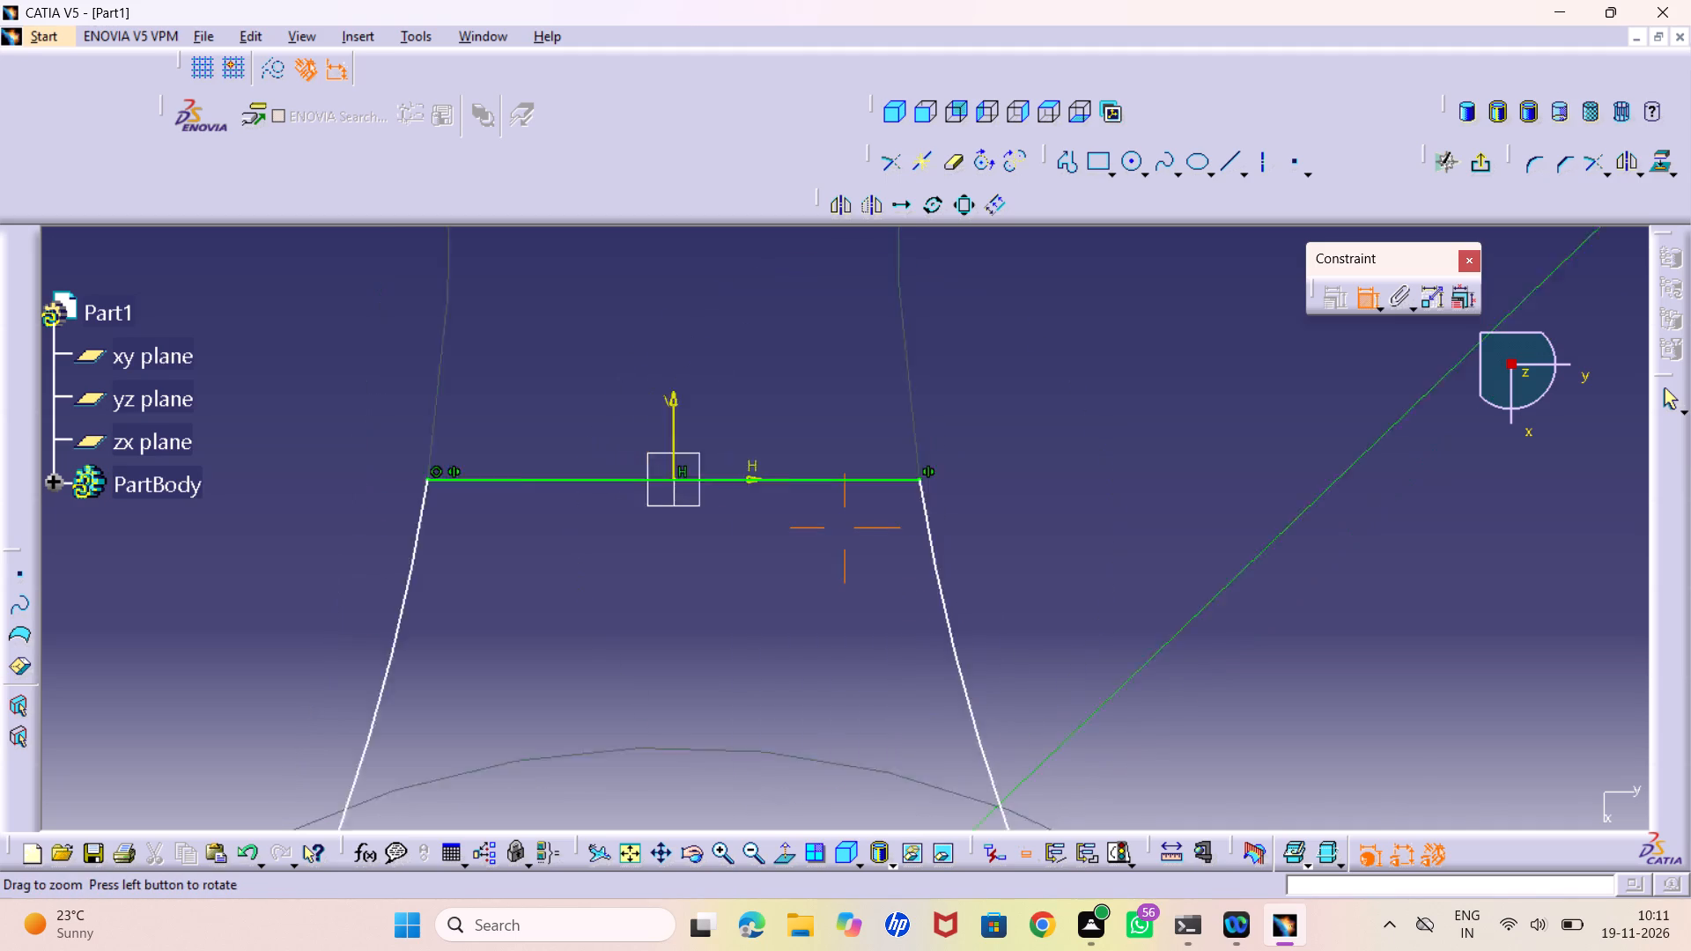
pyautogui.moveTo(718, 389); pyautogui.dragTo(766, 558, button='middle')
pyautogui.moveTo(779, 651); pyautogui.dragTo(736, 466, button='middle')
pyautogui.moveTo(736, 441); pyautogui.dragTo(747, 496, button='middle')
pyautogui.rightClick(736, 441)
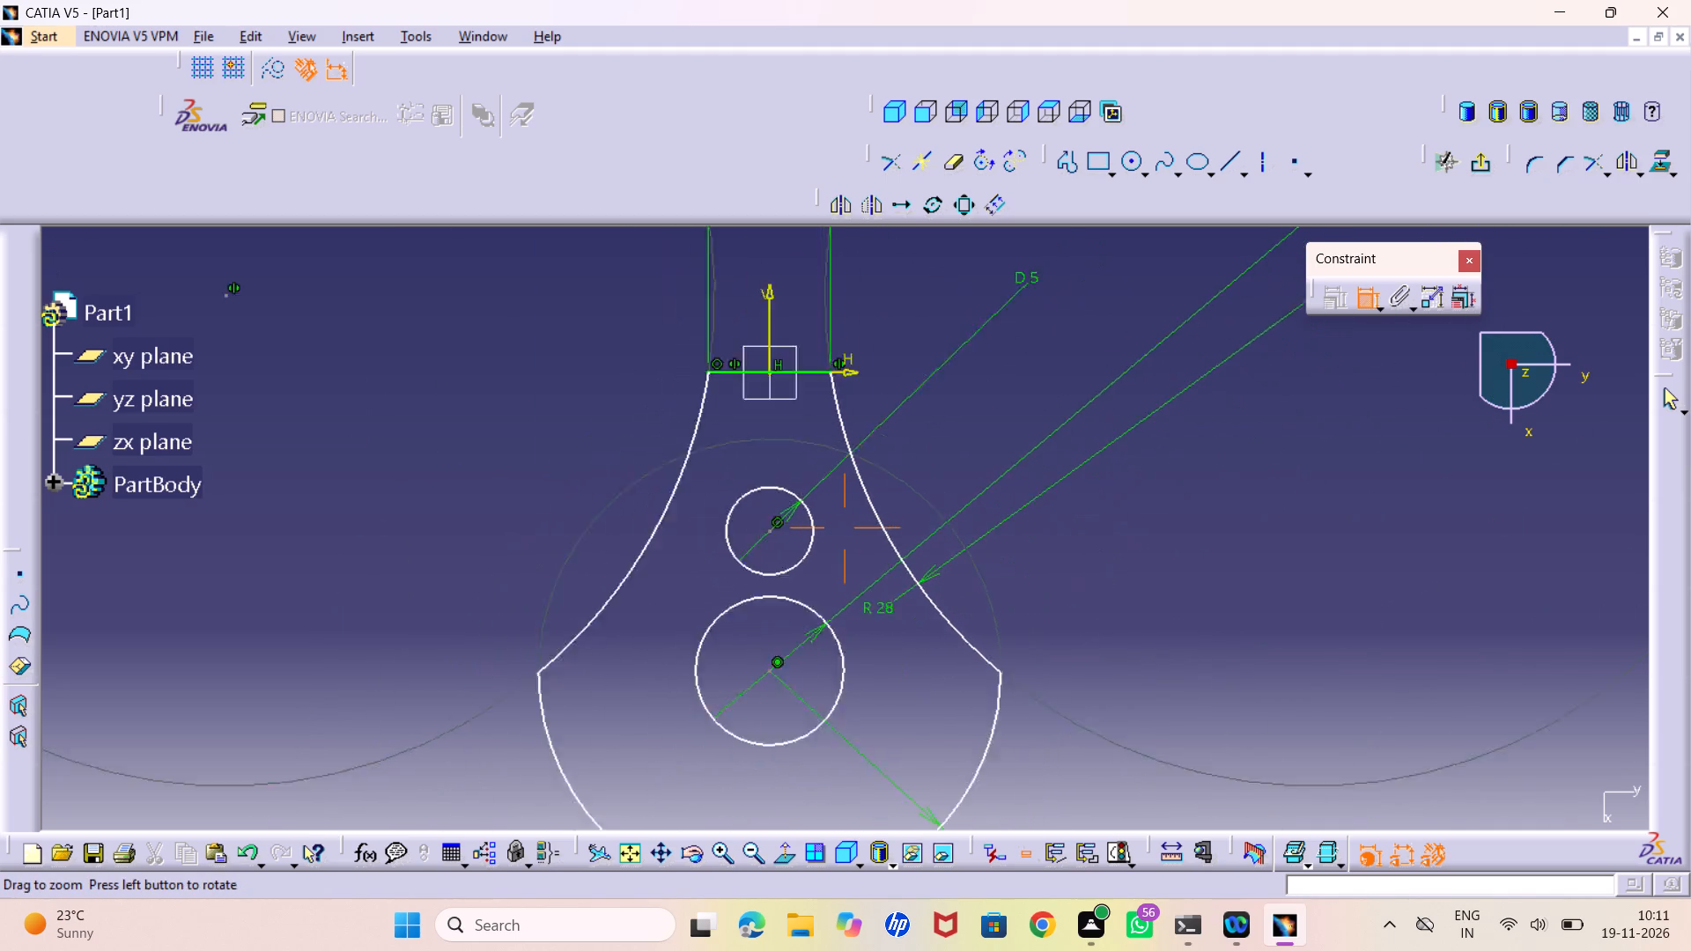
pyautogui.moveTo(747, 496); pyautogui.dragTo(759, 542, button='middle')
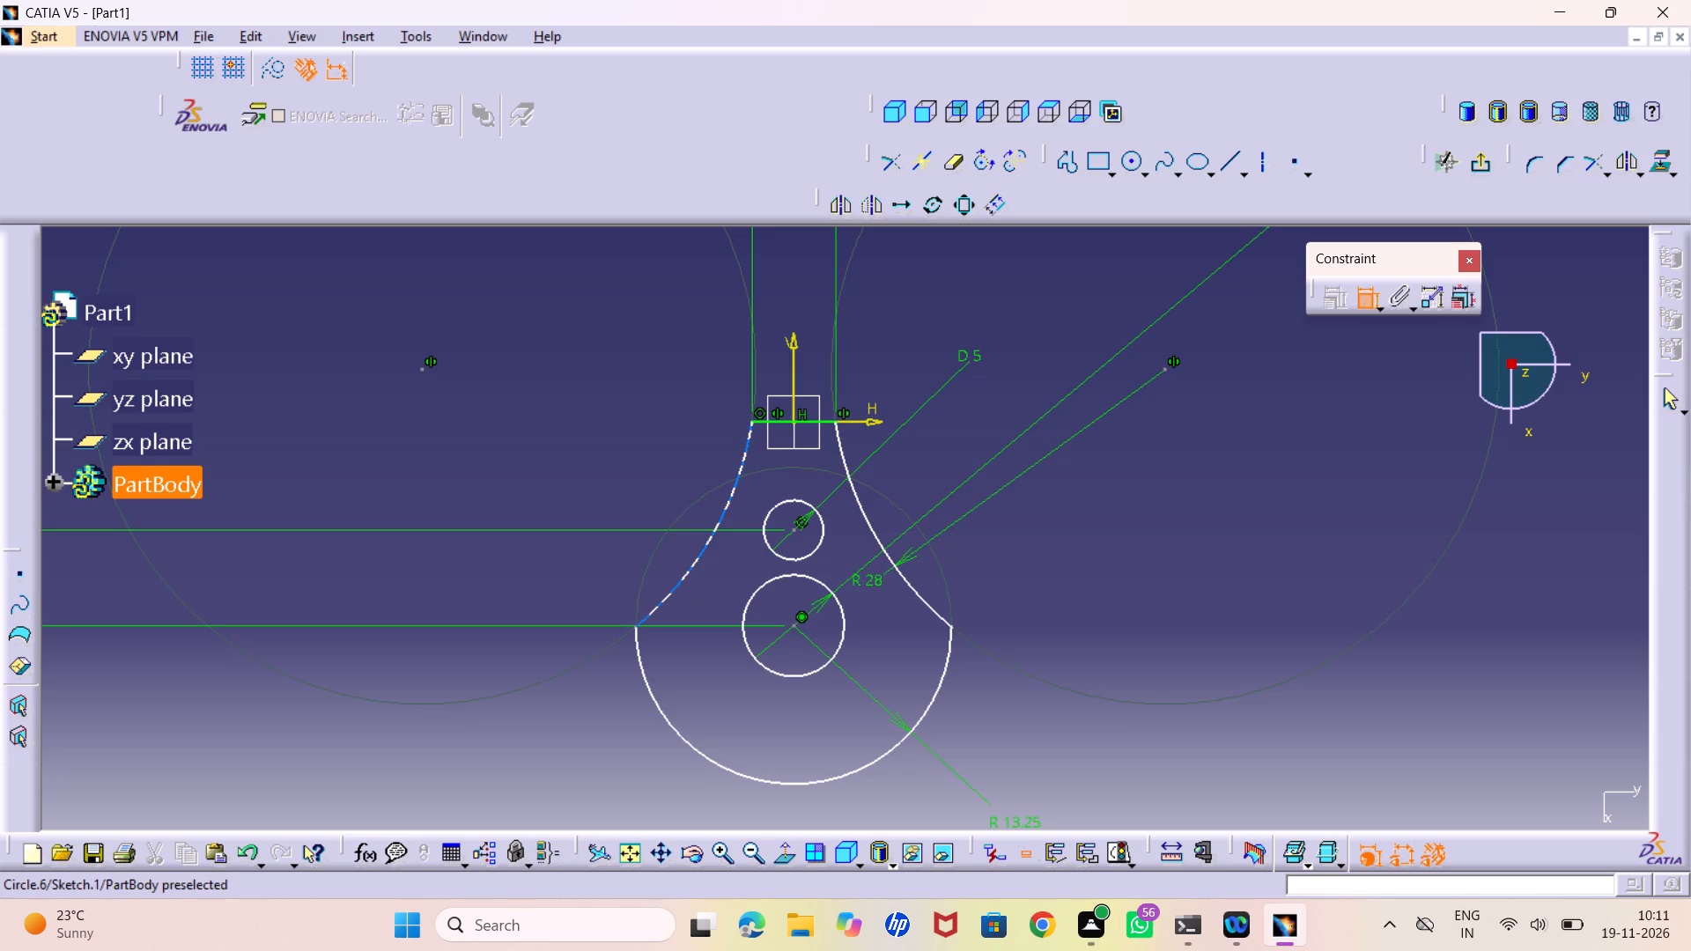
pyautogui.click(708, 546)
pyautogui.click(868, 512)
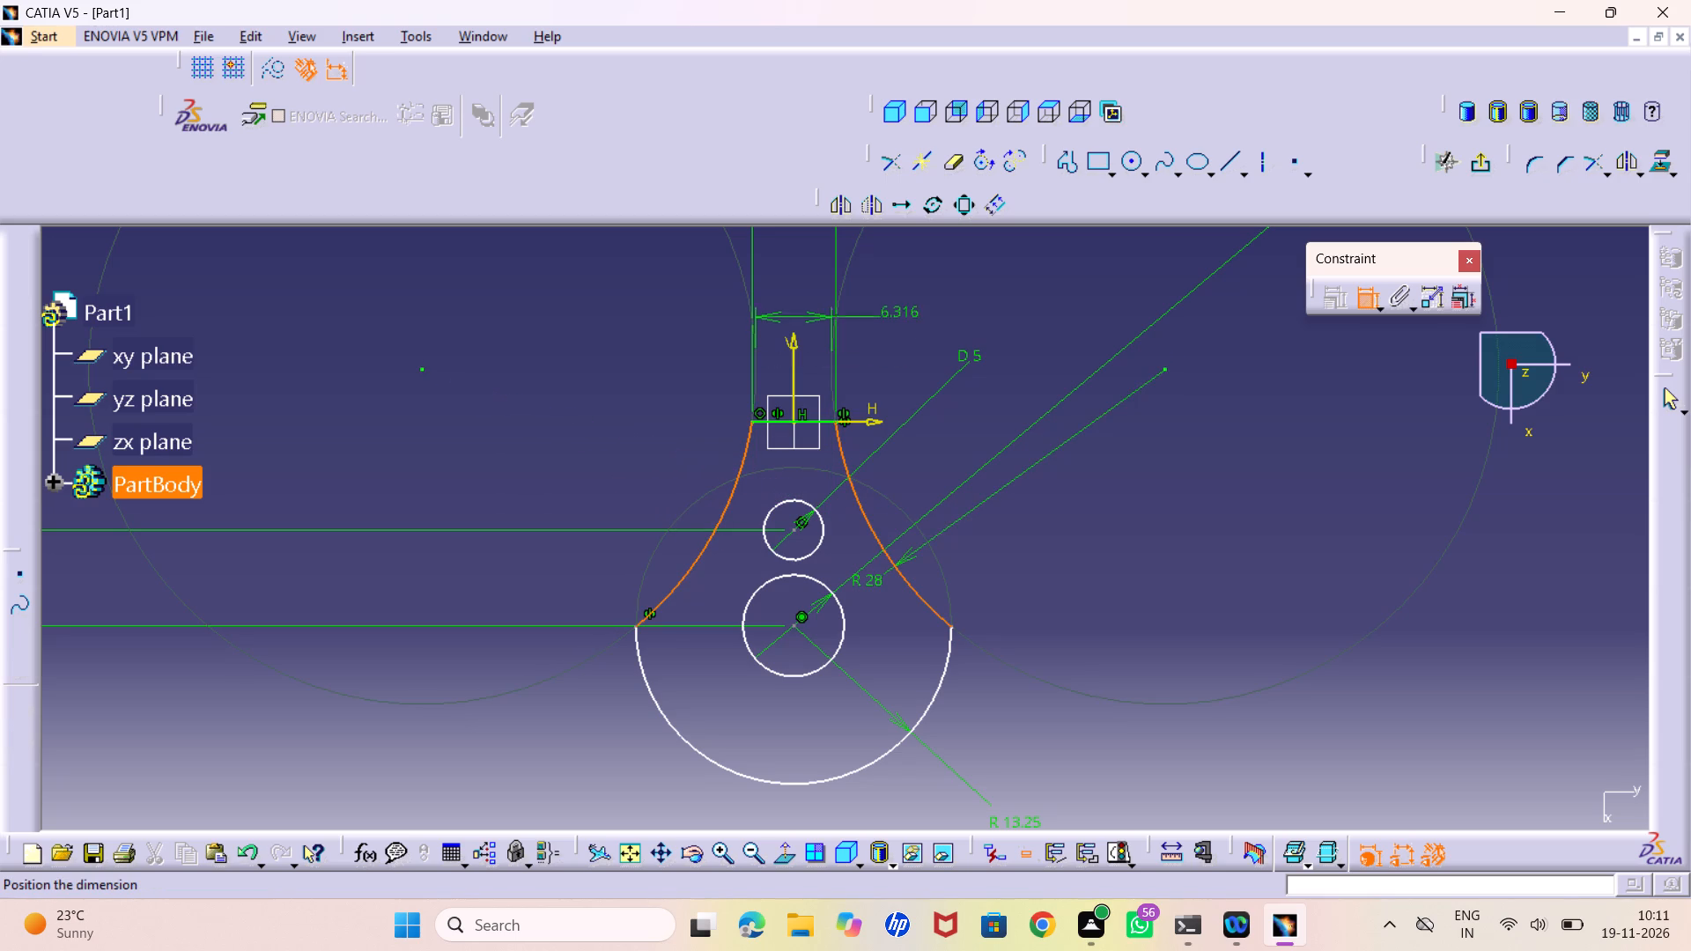
pyautogui.rightClick(903, 308)
pyautogui.click(981, 547)
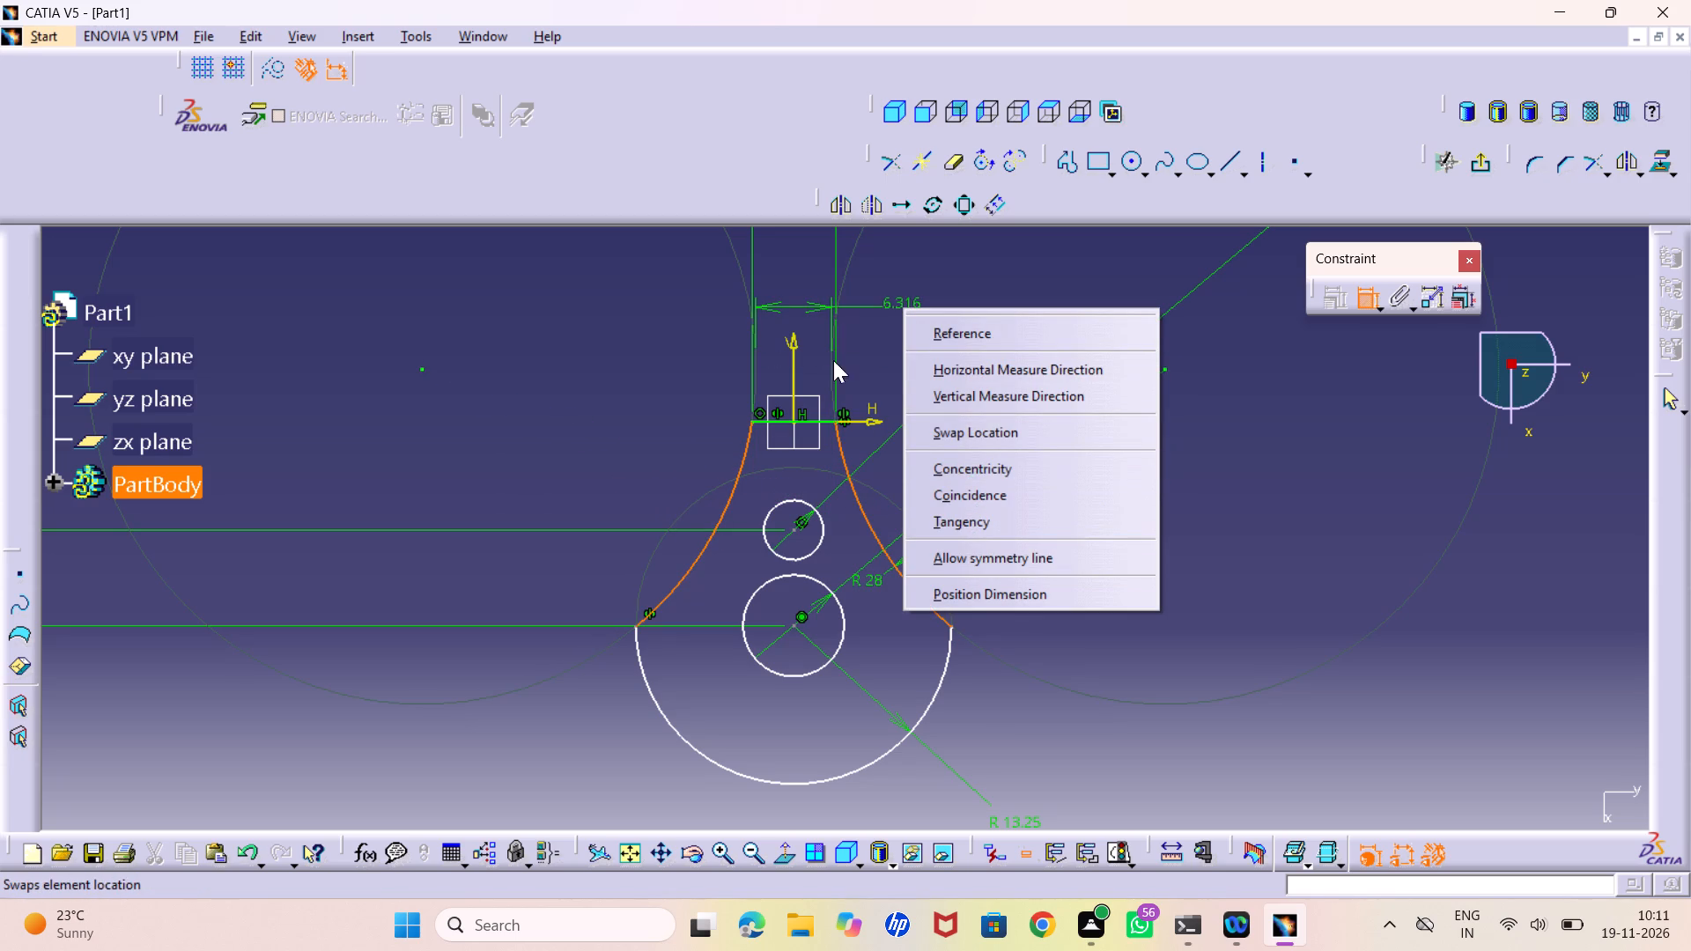
pyautogui.click(1007, 557)
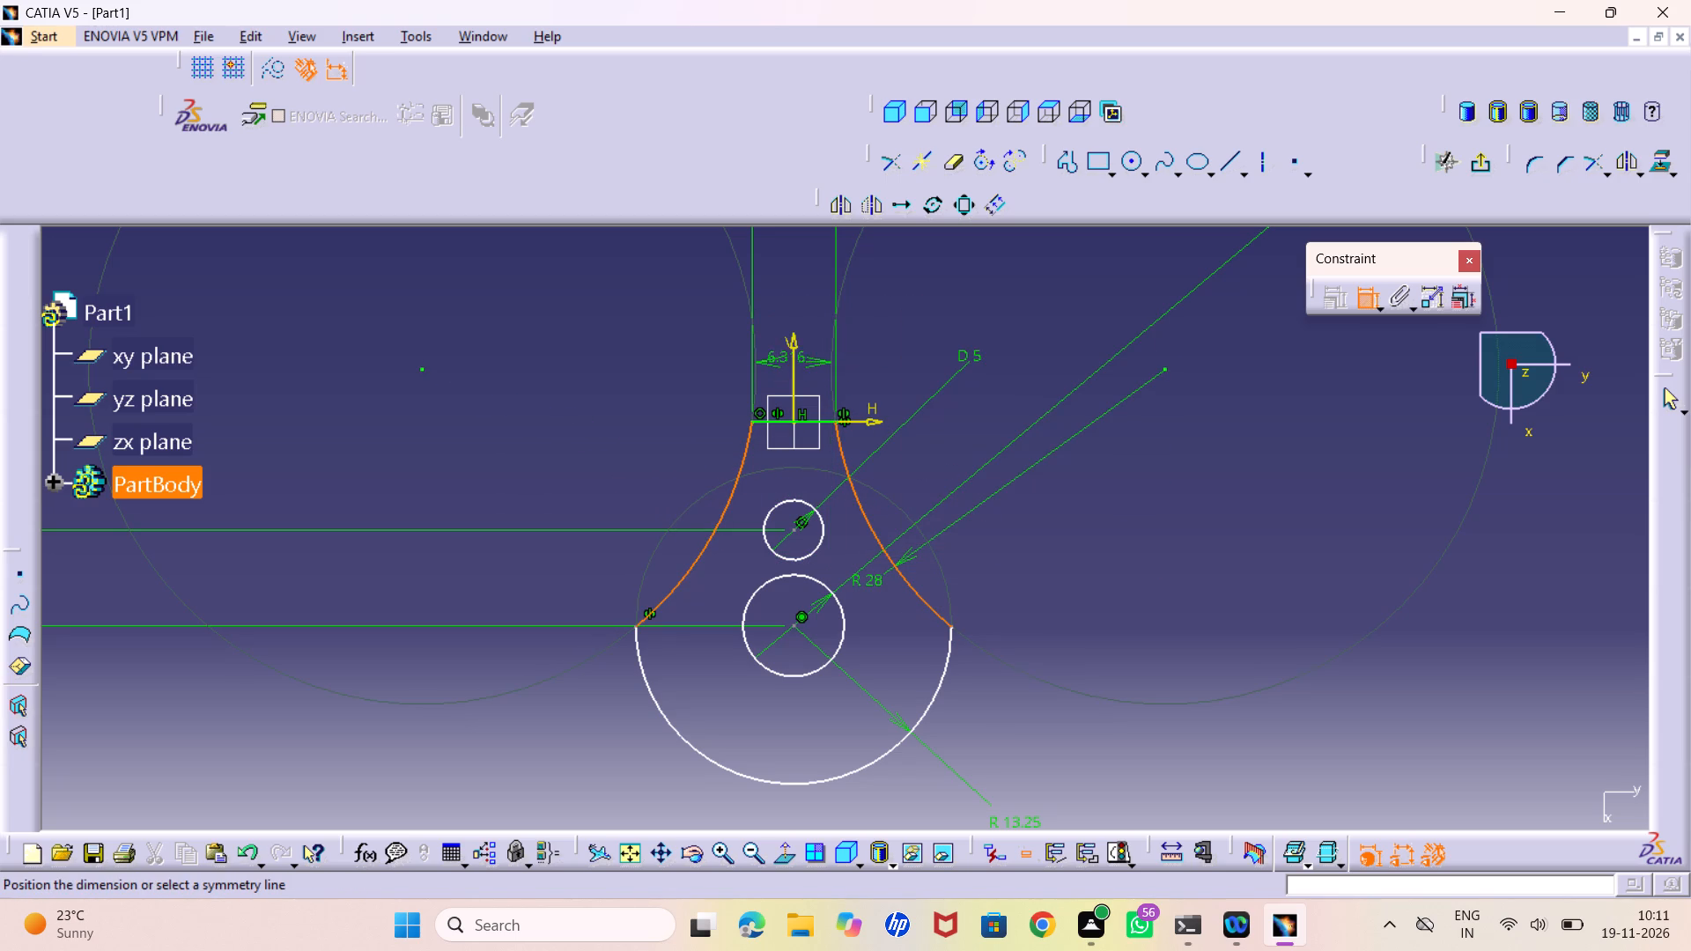
pyautogui.click(797, 351)
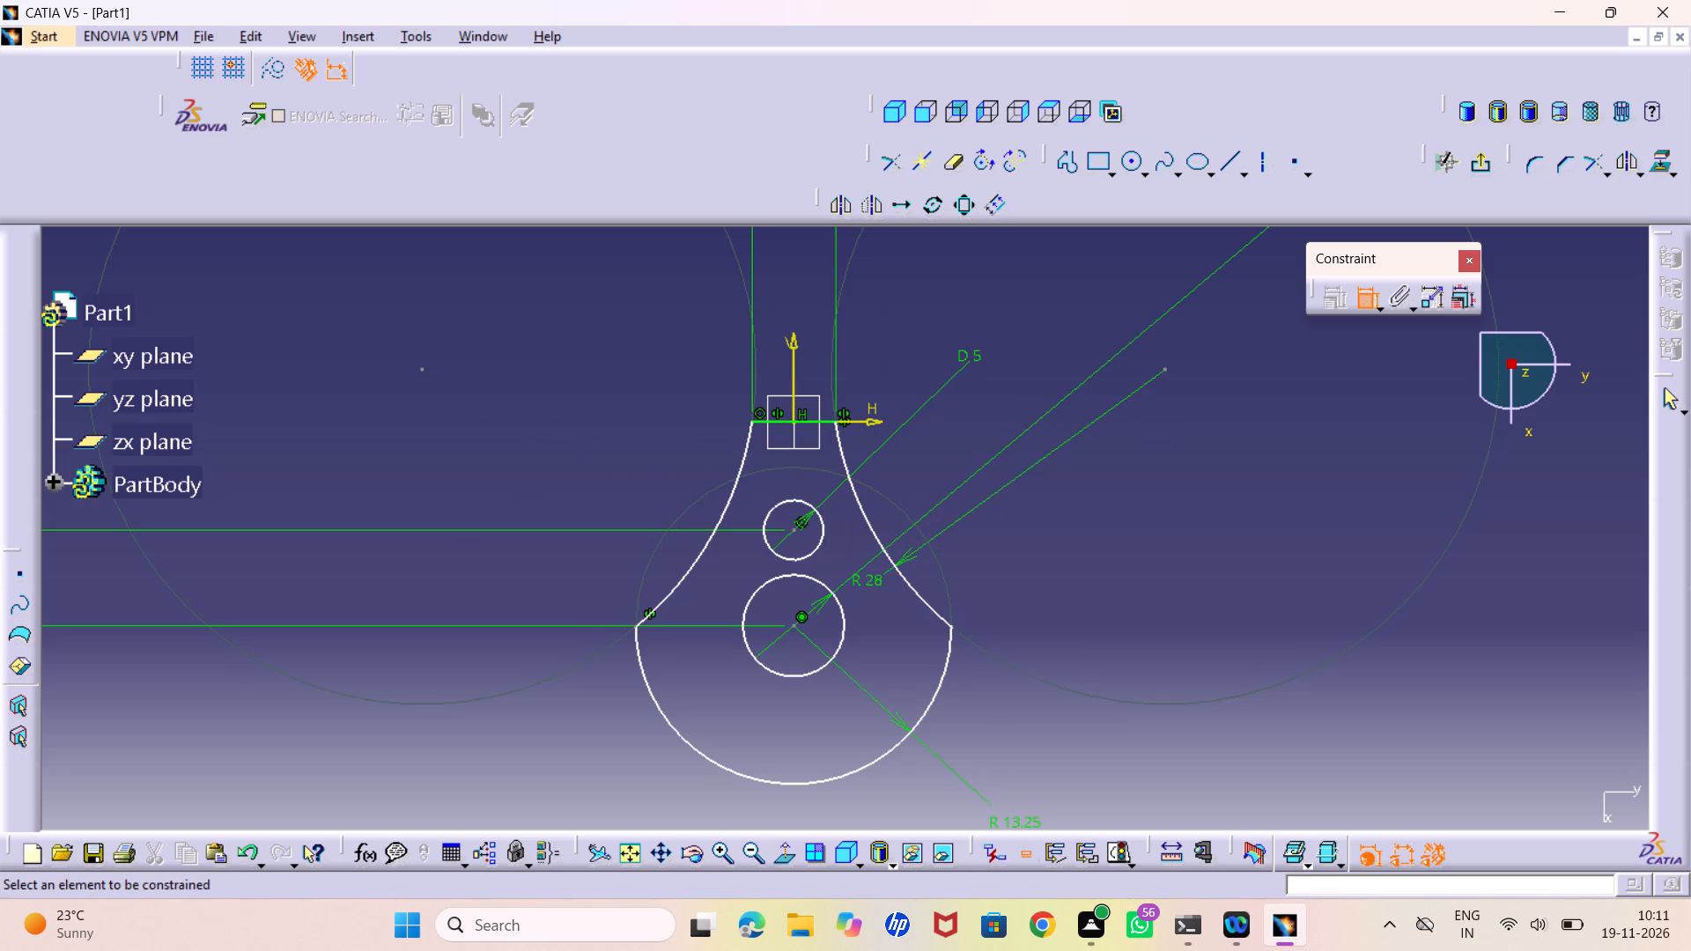
# Move the 8 hole-spacing dimension and the 7 width dimension closer to the profile.
pyautogui.moveTo(842, 457); pyautogui.dragTo(874, 585, button='middle')
pyautogui.rightClick(842, 457)
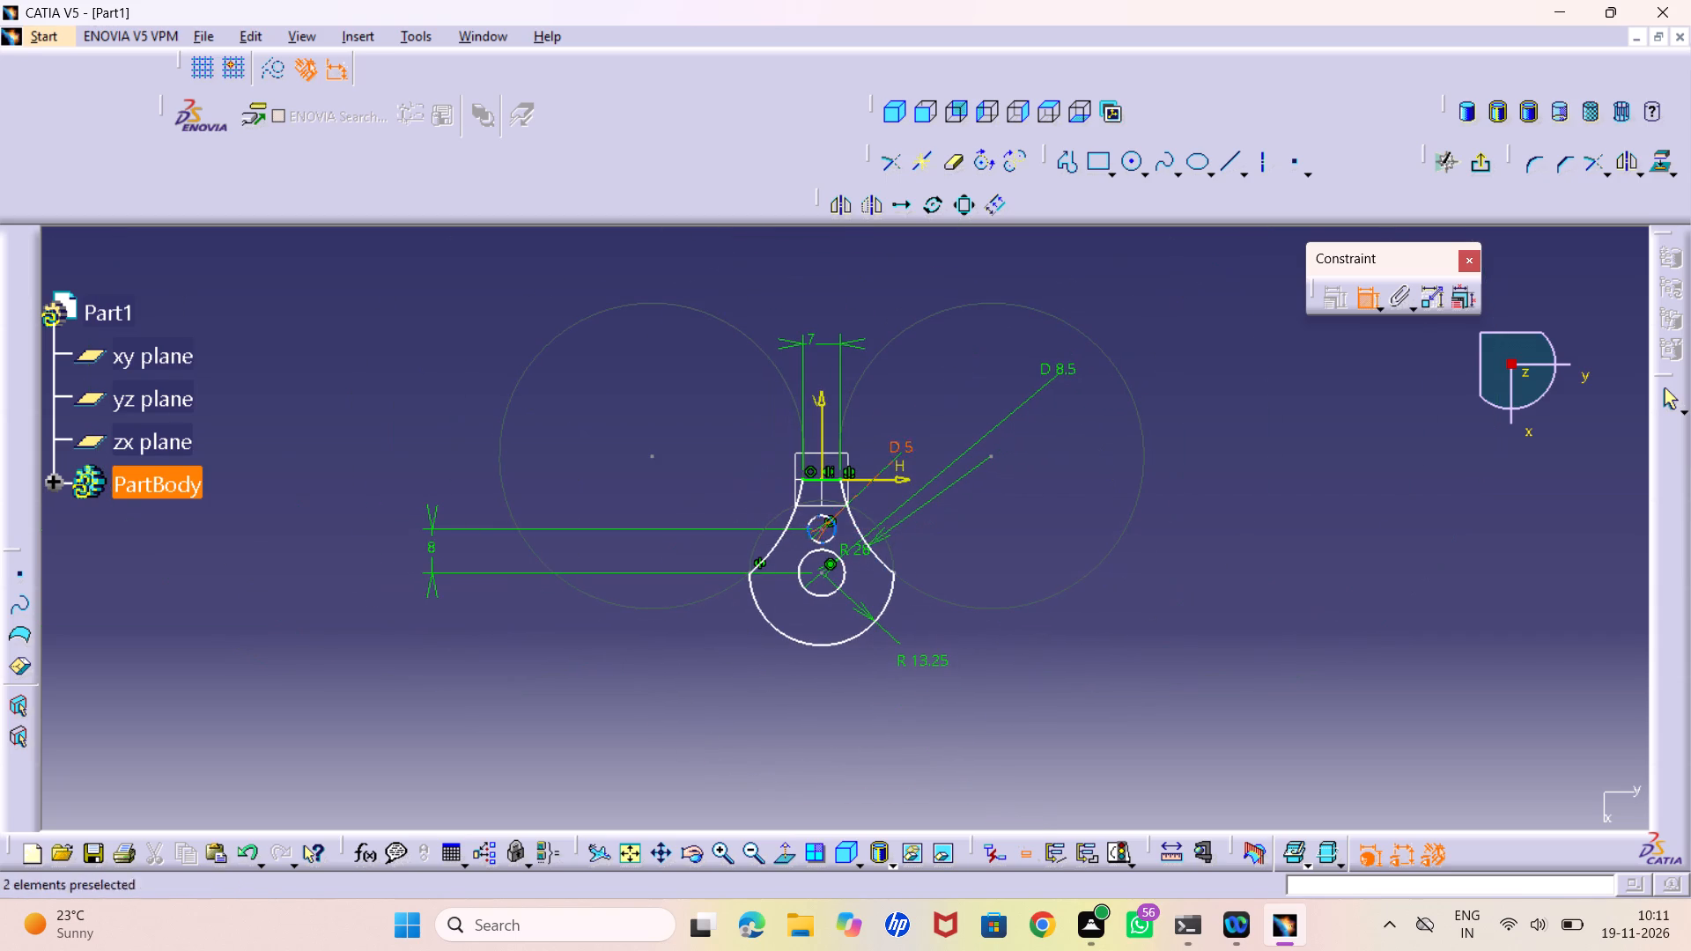
pyautogui.moveTo(429, 584); pyautogui.dragTo(660, 630)
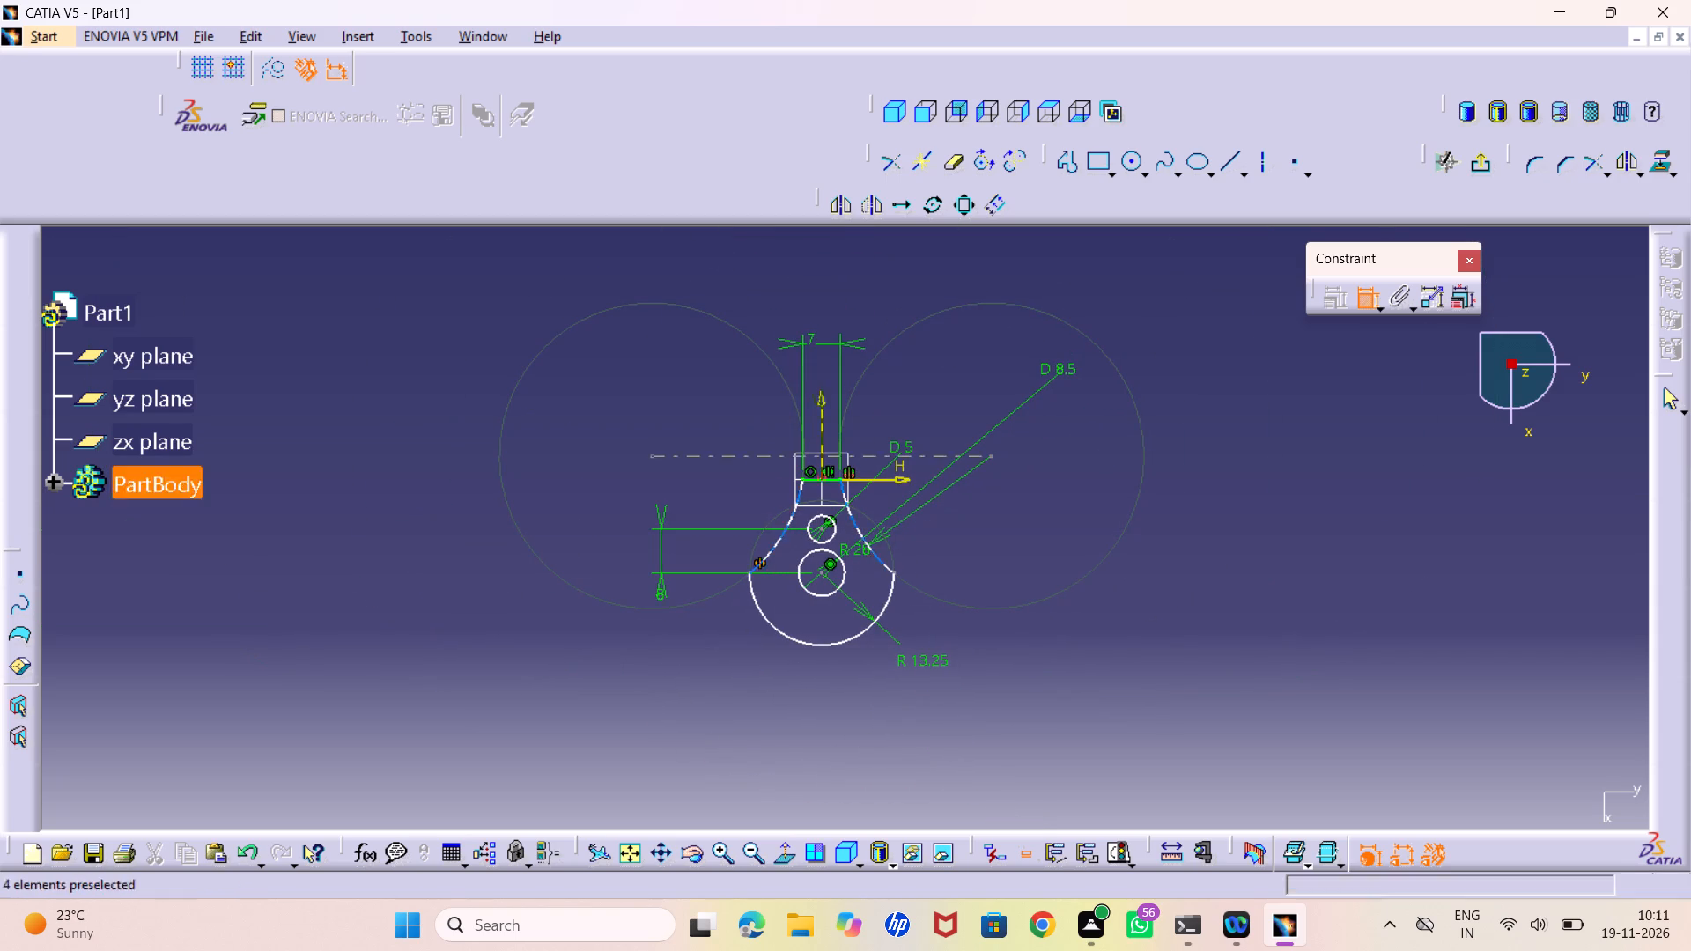
pyautogui.moveTo(854, 340); pyautogui.dragTo(861, 398)
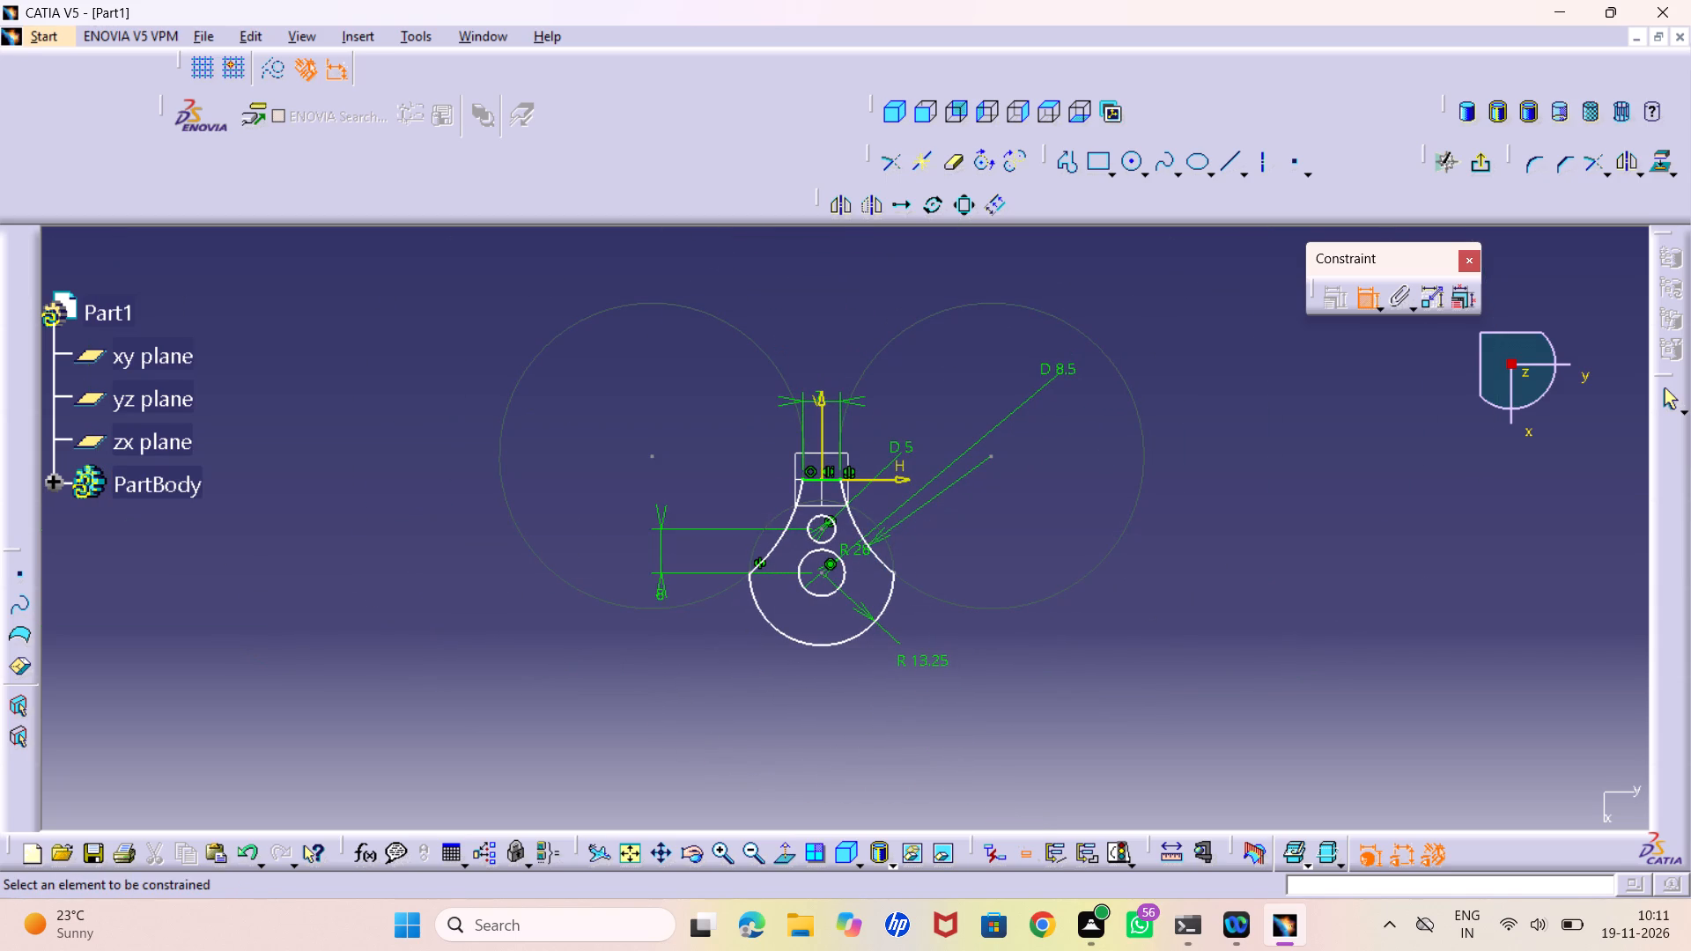
pyautogui.click(968, 712)
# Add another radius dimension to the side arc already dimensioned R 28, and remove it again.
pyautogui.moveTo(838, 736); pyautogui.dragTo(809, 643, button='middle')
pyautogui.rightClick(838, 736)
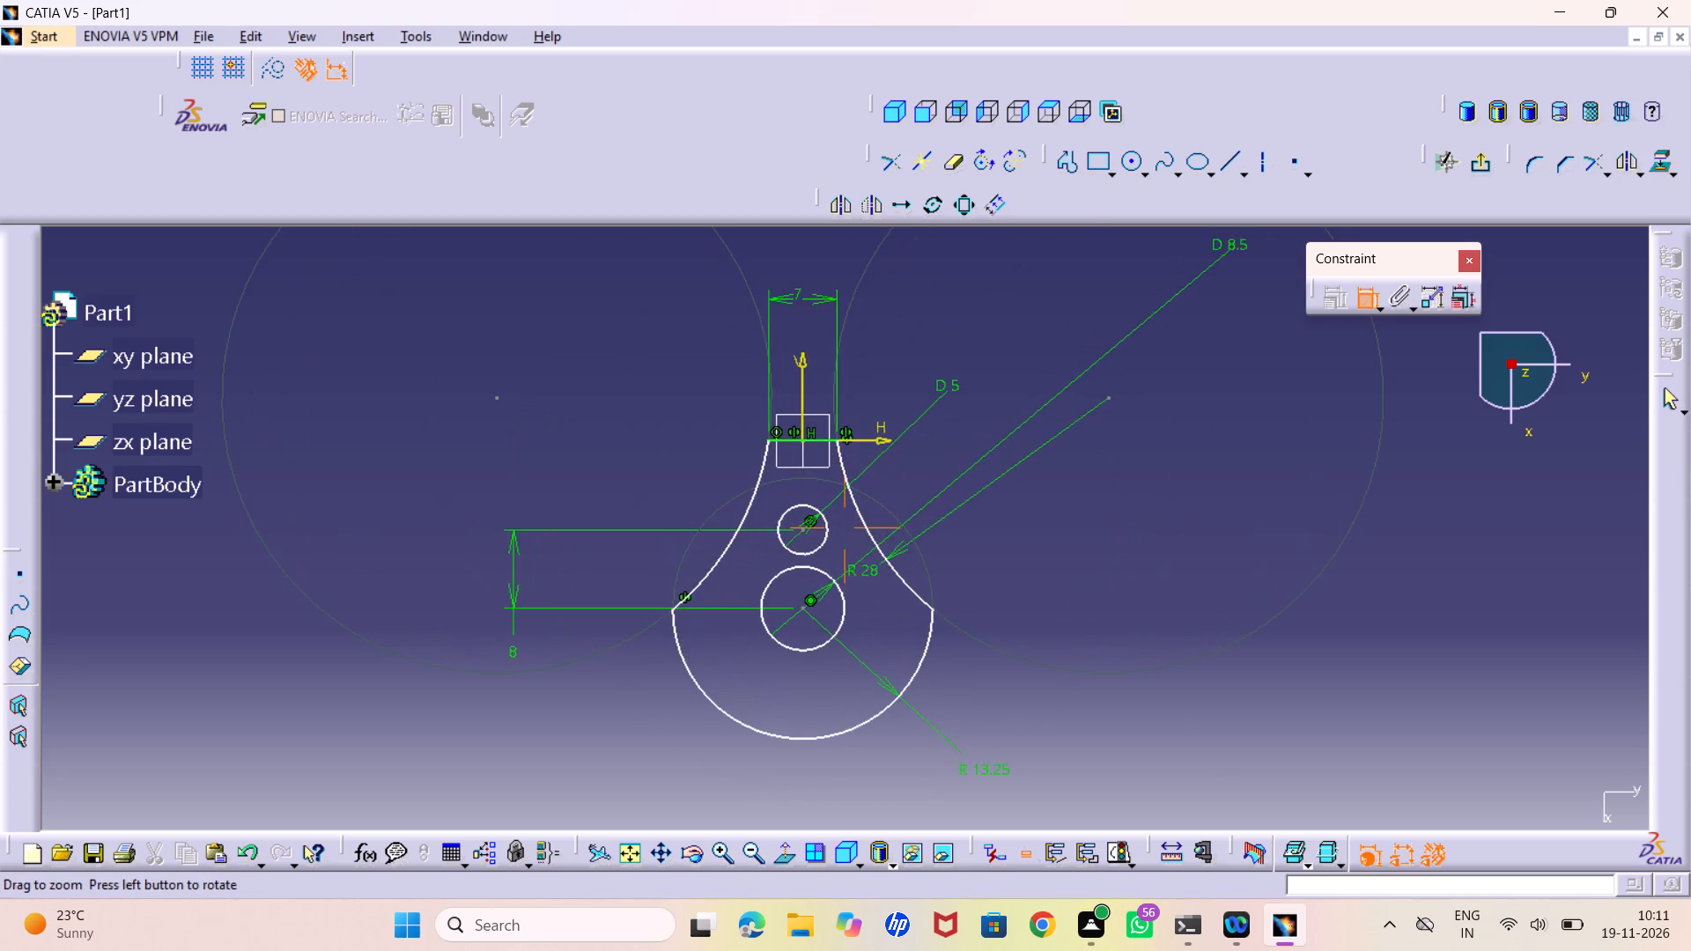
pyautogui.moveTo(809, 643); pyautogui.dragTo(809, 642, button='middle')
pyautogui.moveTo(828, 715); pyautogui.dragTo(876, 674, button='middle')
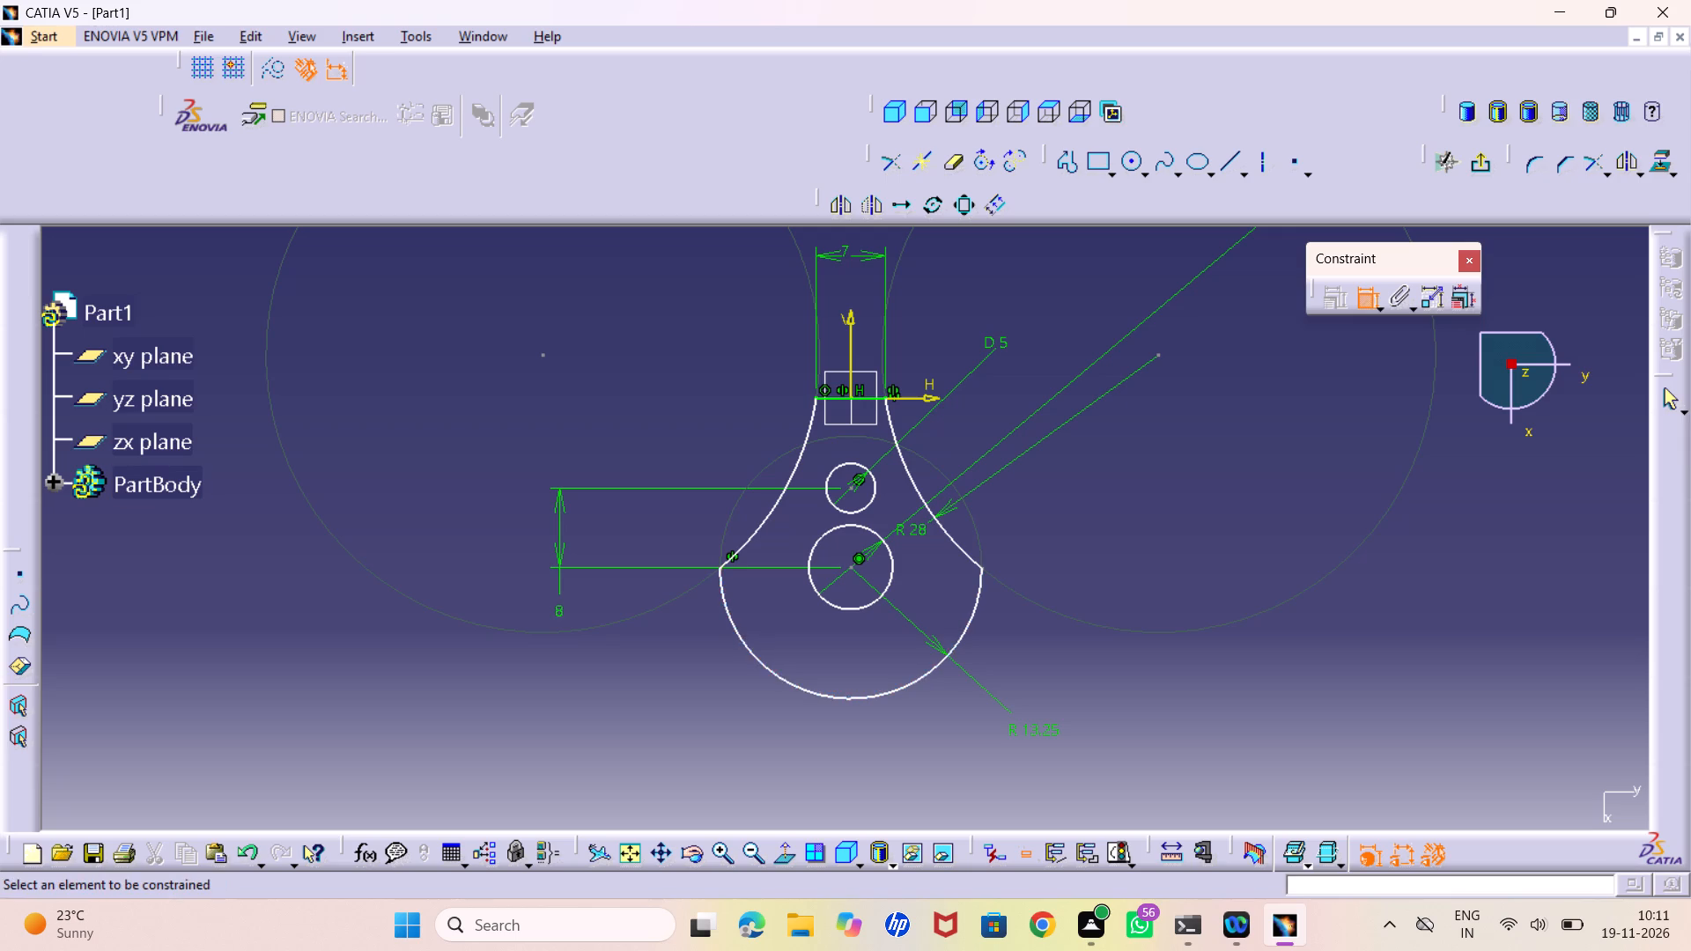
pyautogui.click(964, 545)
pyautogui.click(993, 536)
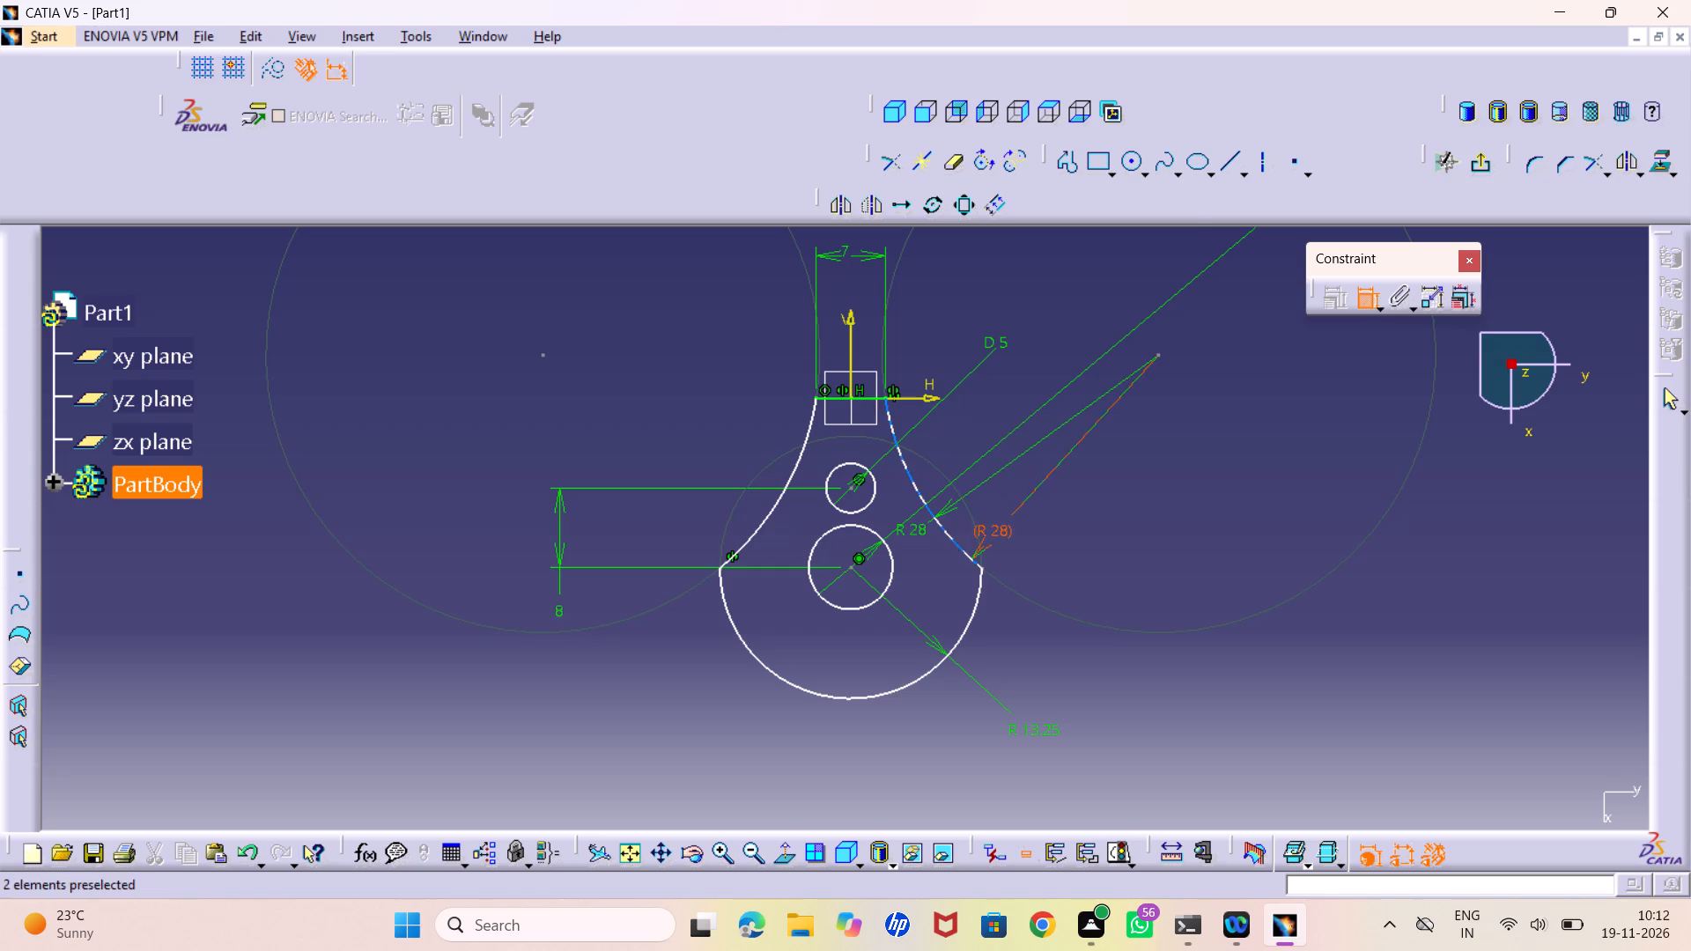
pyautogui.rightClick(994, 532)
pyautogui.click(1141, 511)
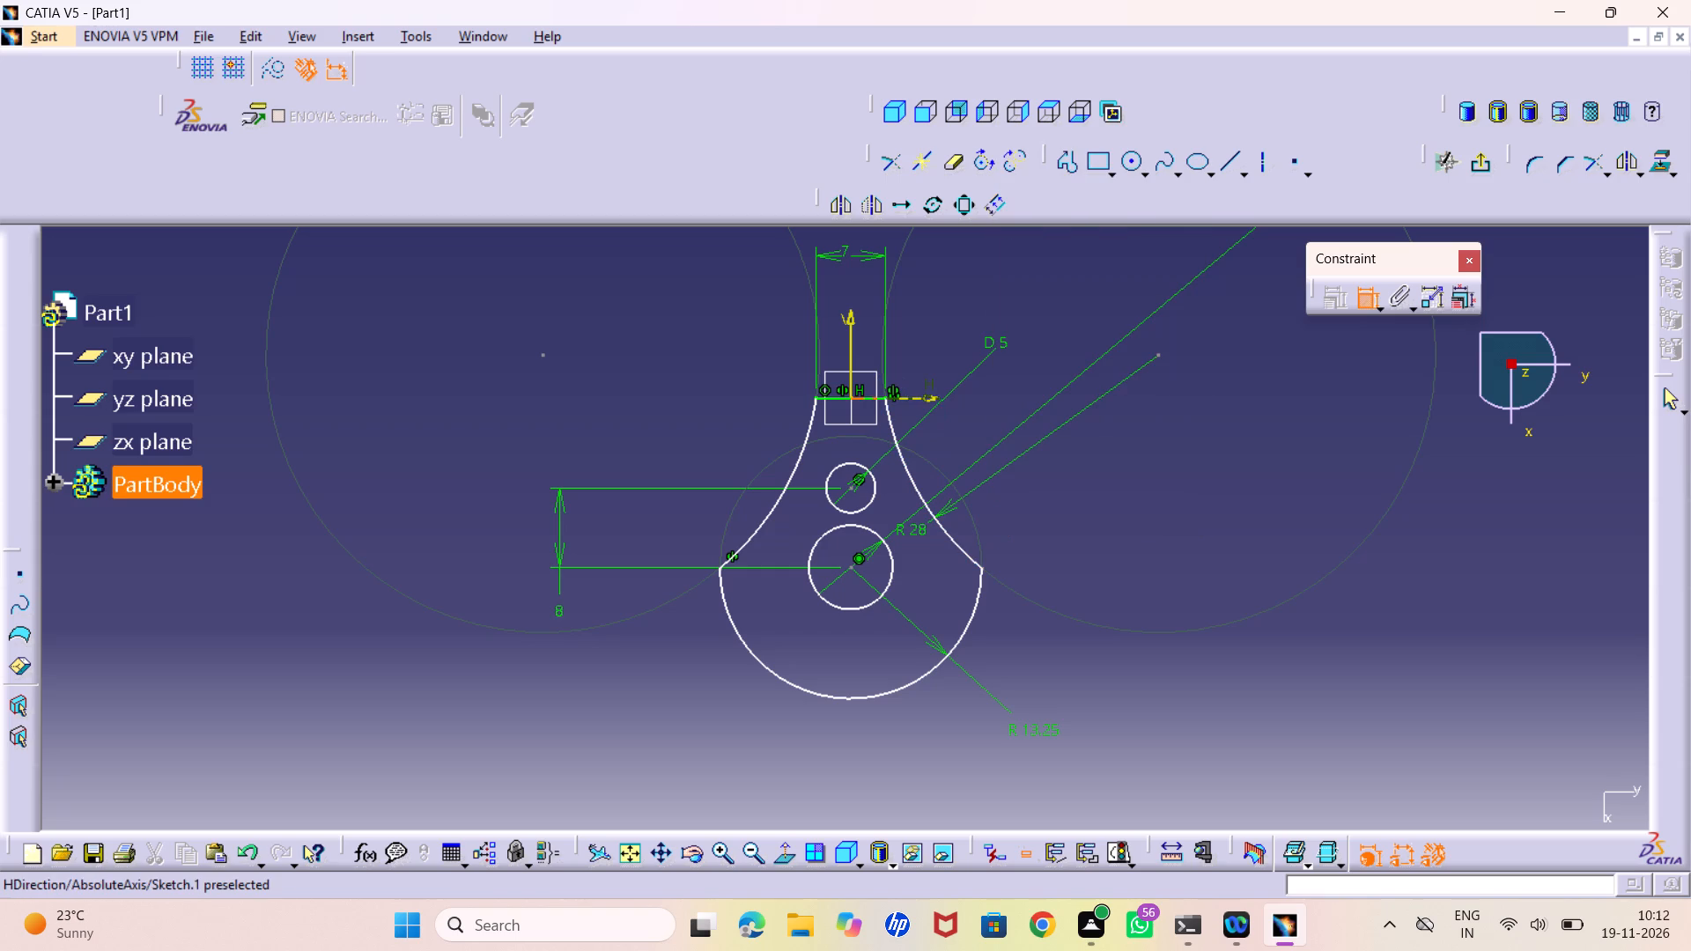
# Dimension the vertical distance from the H axis to the bottom arc, placing it outside the 8 dimension.
pyautogui.click(912, 394)
pyautogui.click(856, 697)
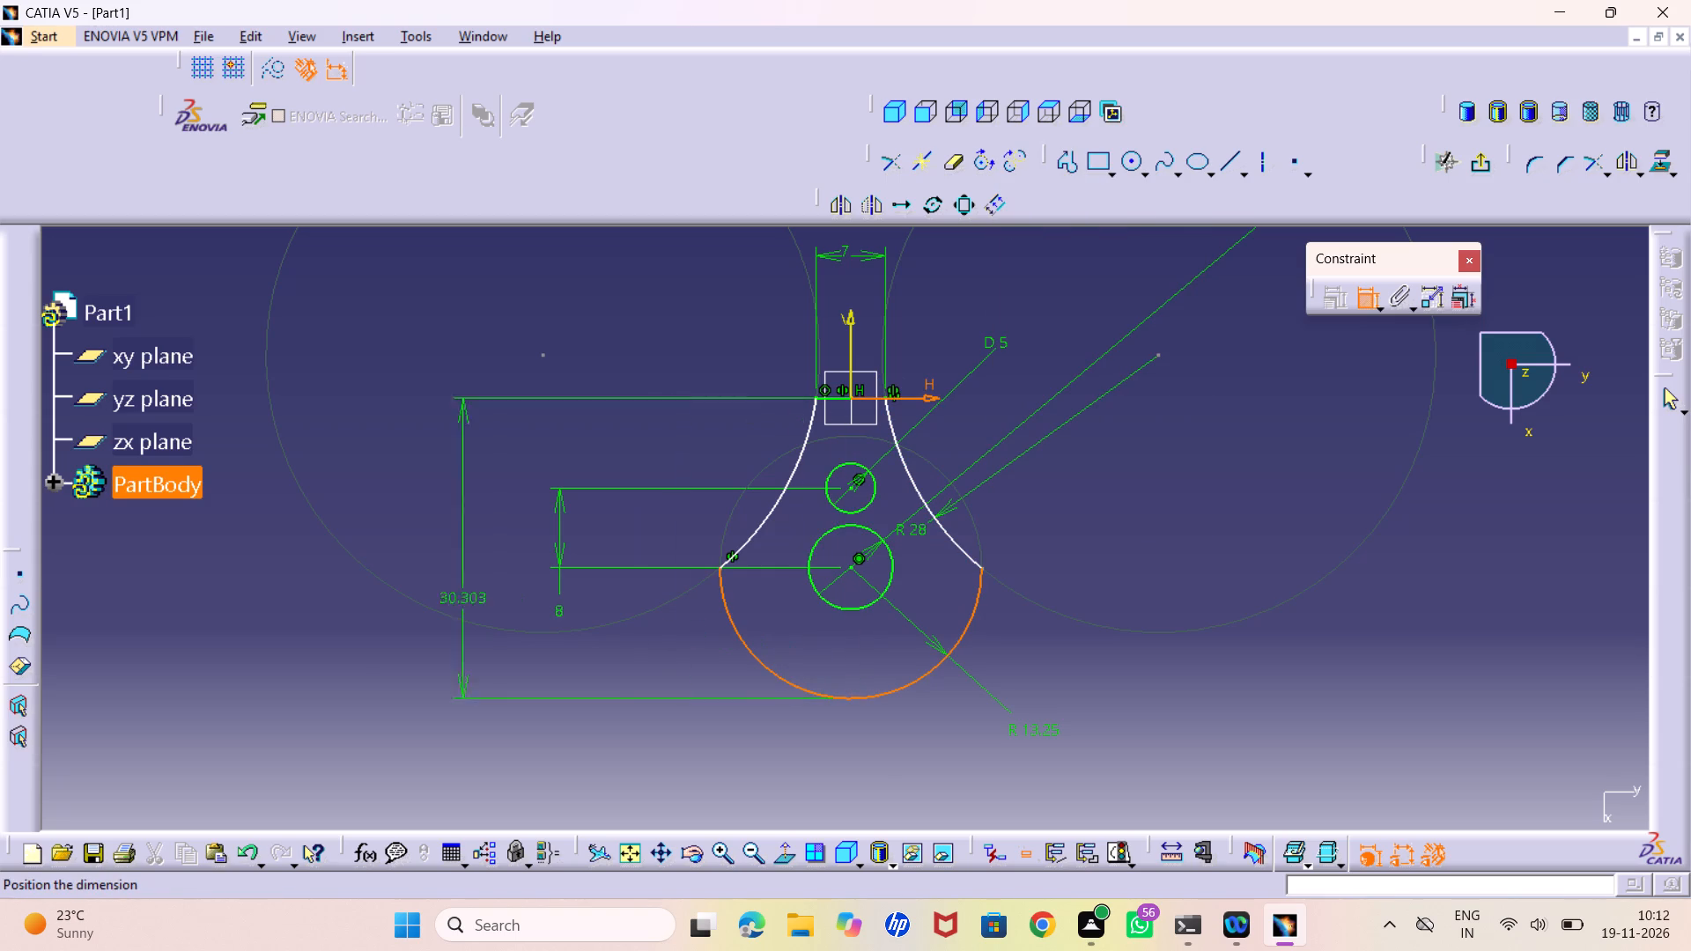
pyautogui.click(355, 600)
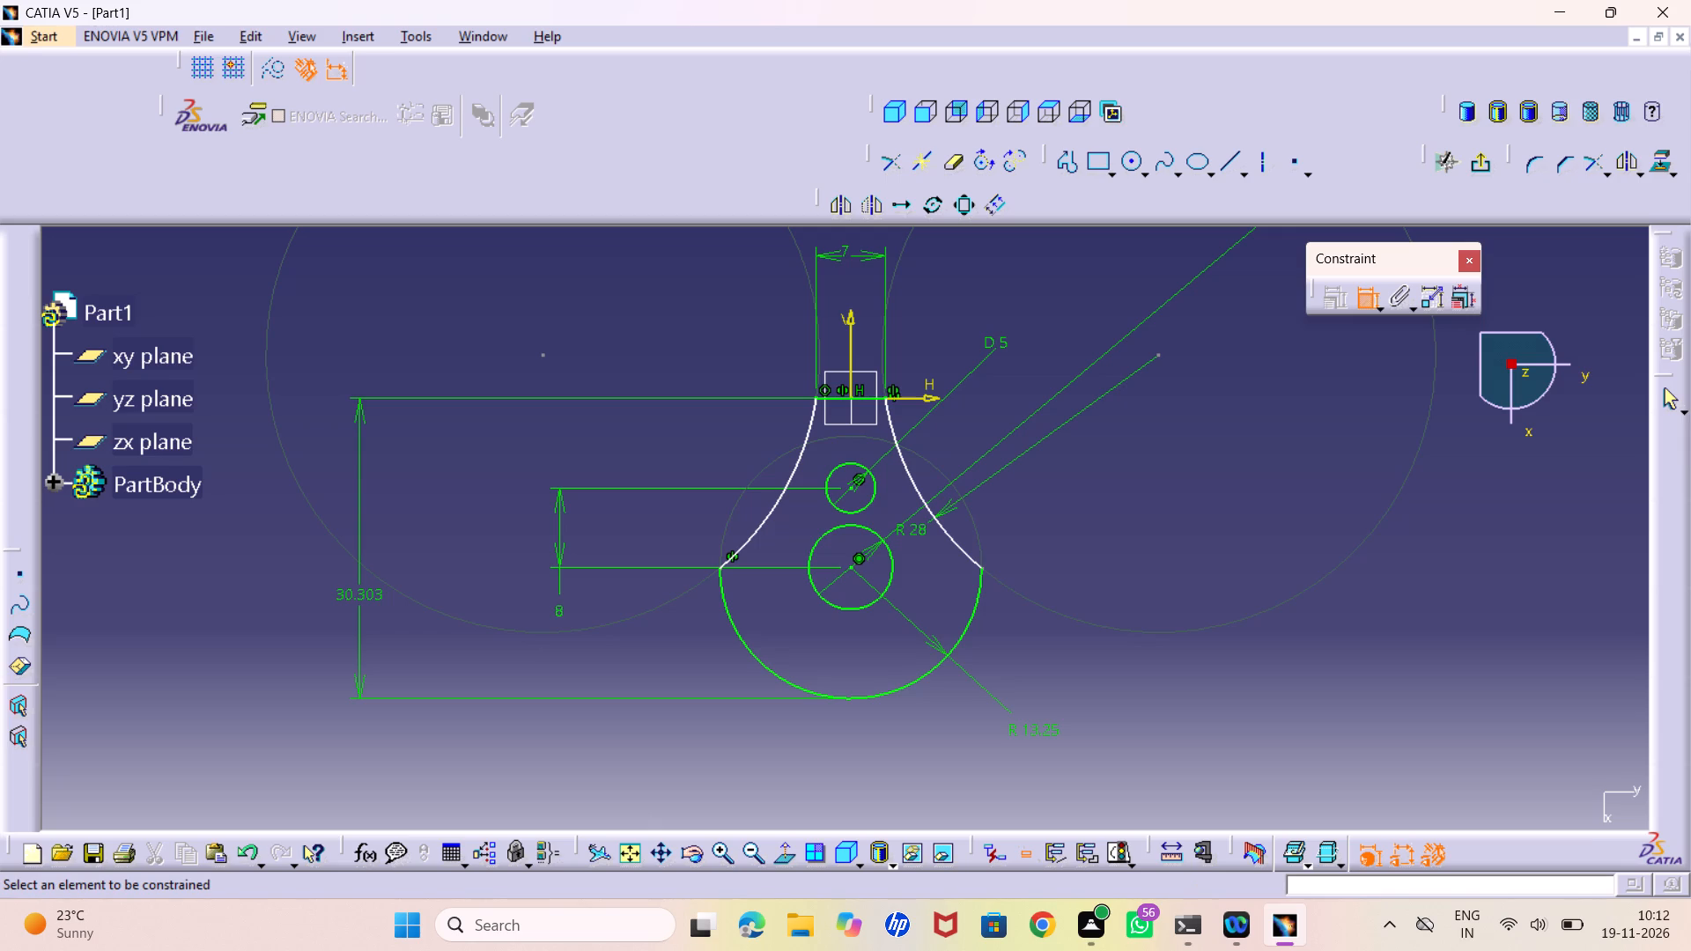
# Set the vertical dimension between the H axis and the bottom arc to 30 mm.
pyautogui.moveTo(865, 744); pyautogui.dragTo(859, 709, button='middle')
pyautogui.rightClick(865, 744)
pyautogui.moveTo(826, 696); pyautogui.dragTo(849, 719, button='middle')
pyautogui.rightClick(826, 696)
pyautogui.moveTo(855, 701); pyautogui.dragTo(868, 695, button='middle')
pyautogui.rightClick(868, 695)
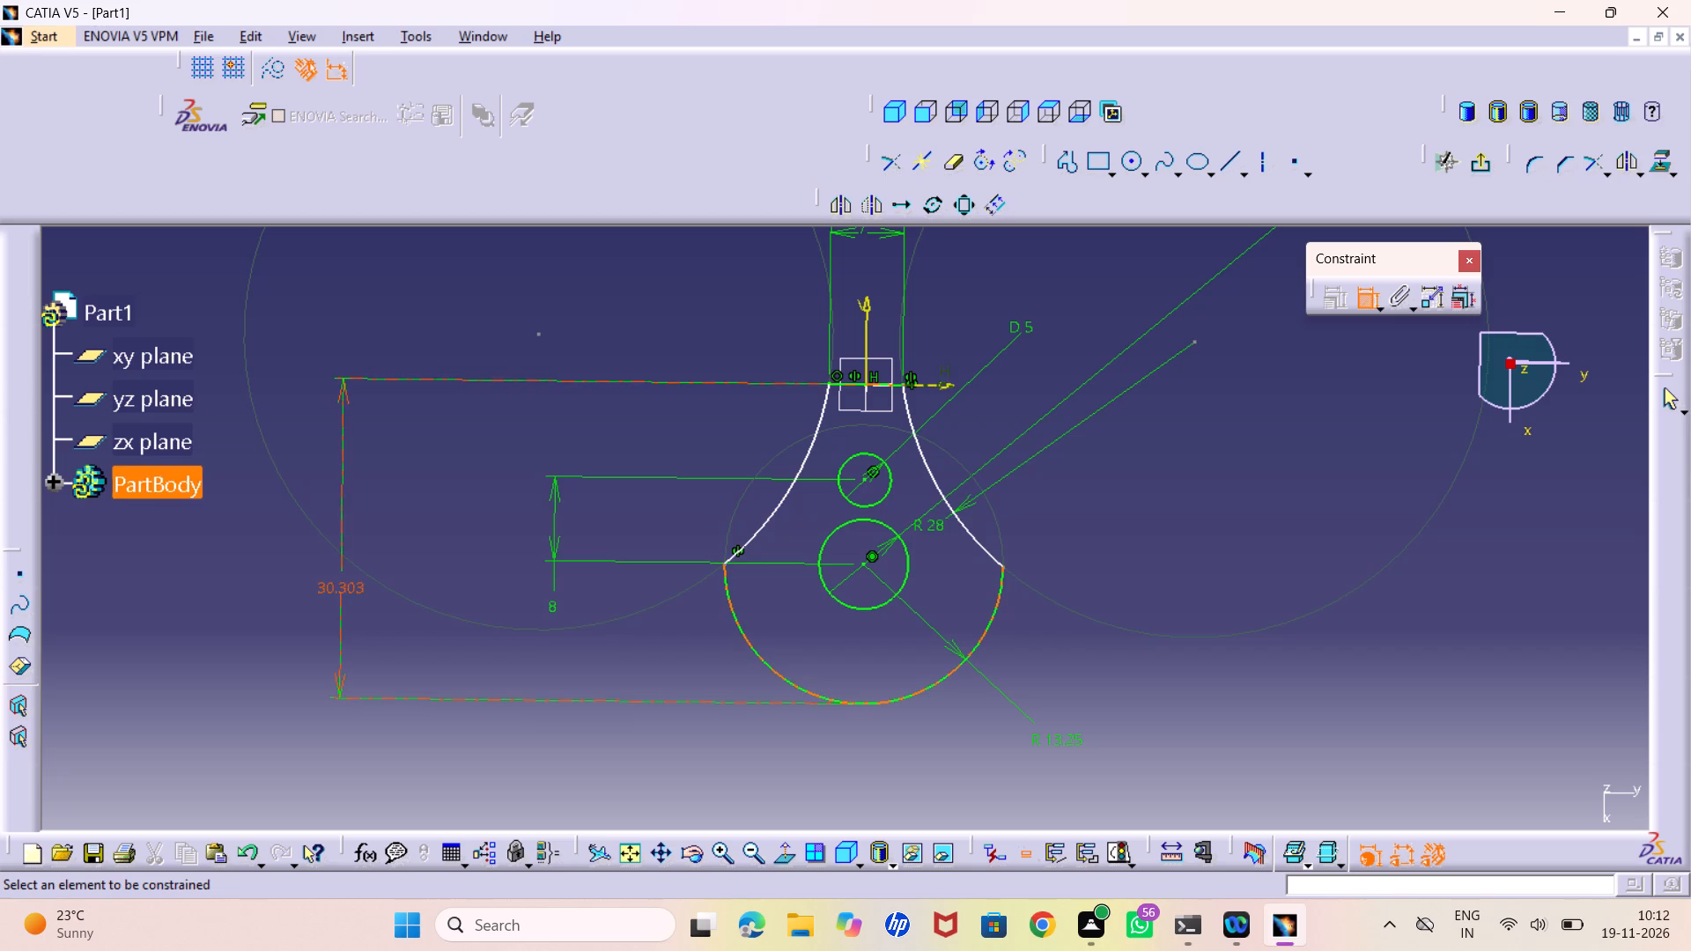
pyautogui.doubleClick(330, 588)
pyautogui.write('30')
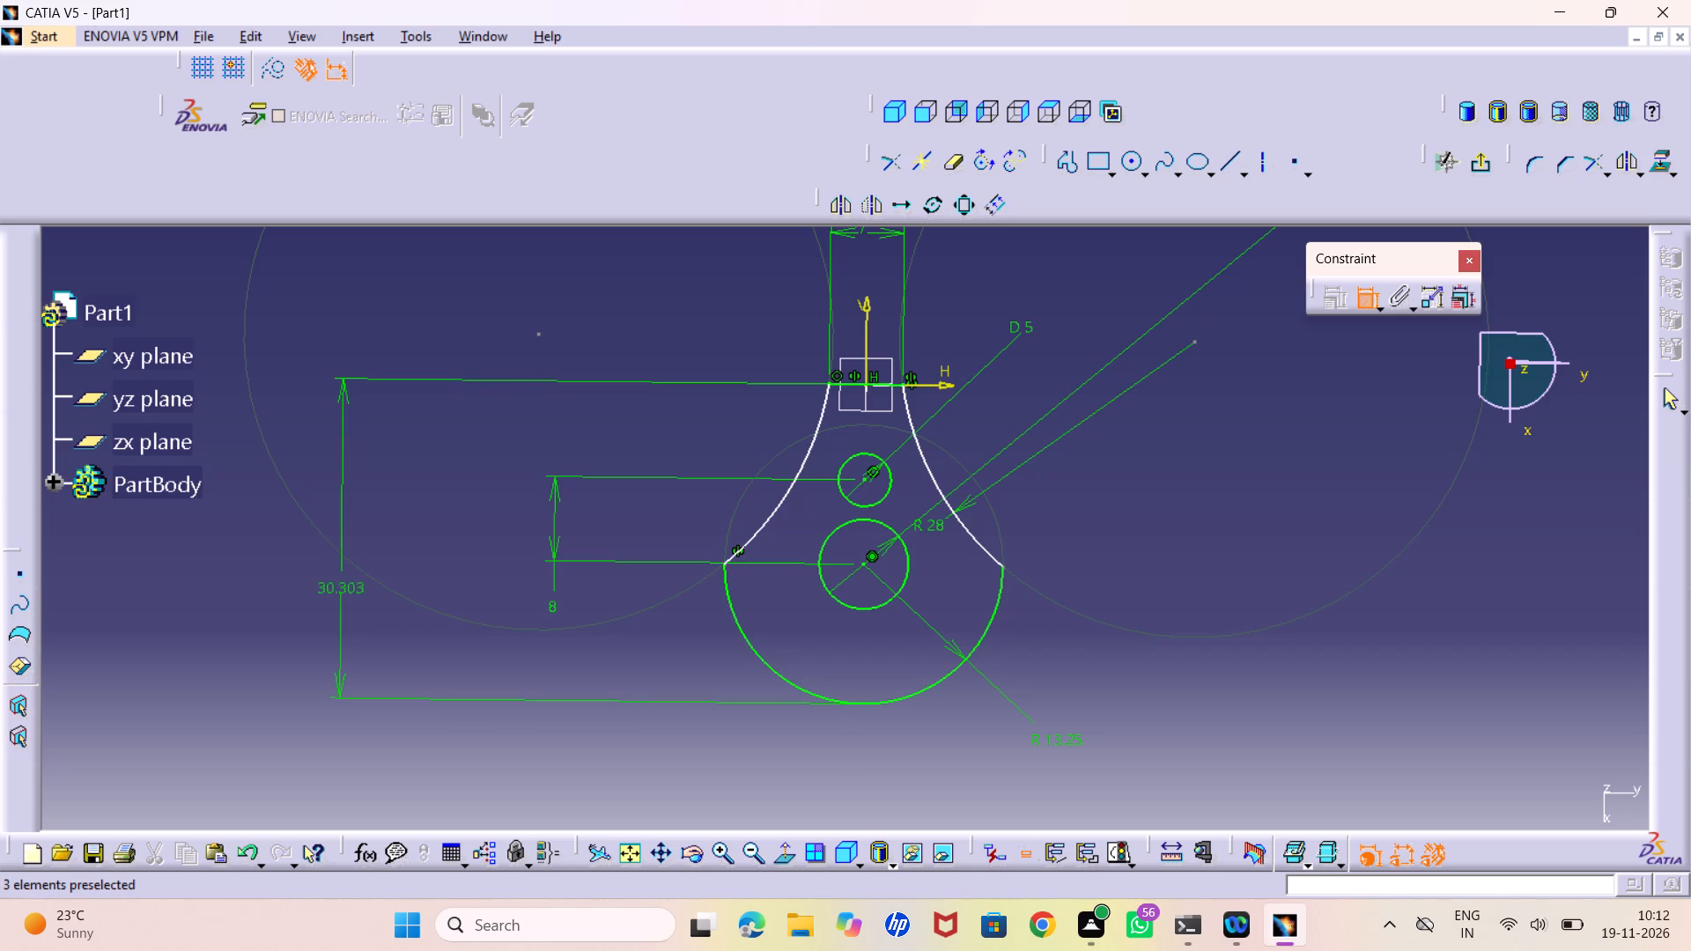
pyautogui.doubleClick(326, 586)
pyautogui.click(400, 630)
pyautogui.click(1369, 293)
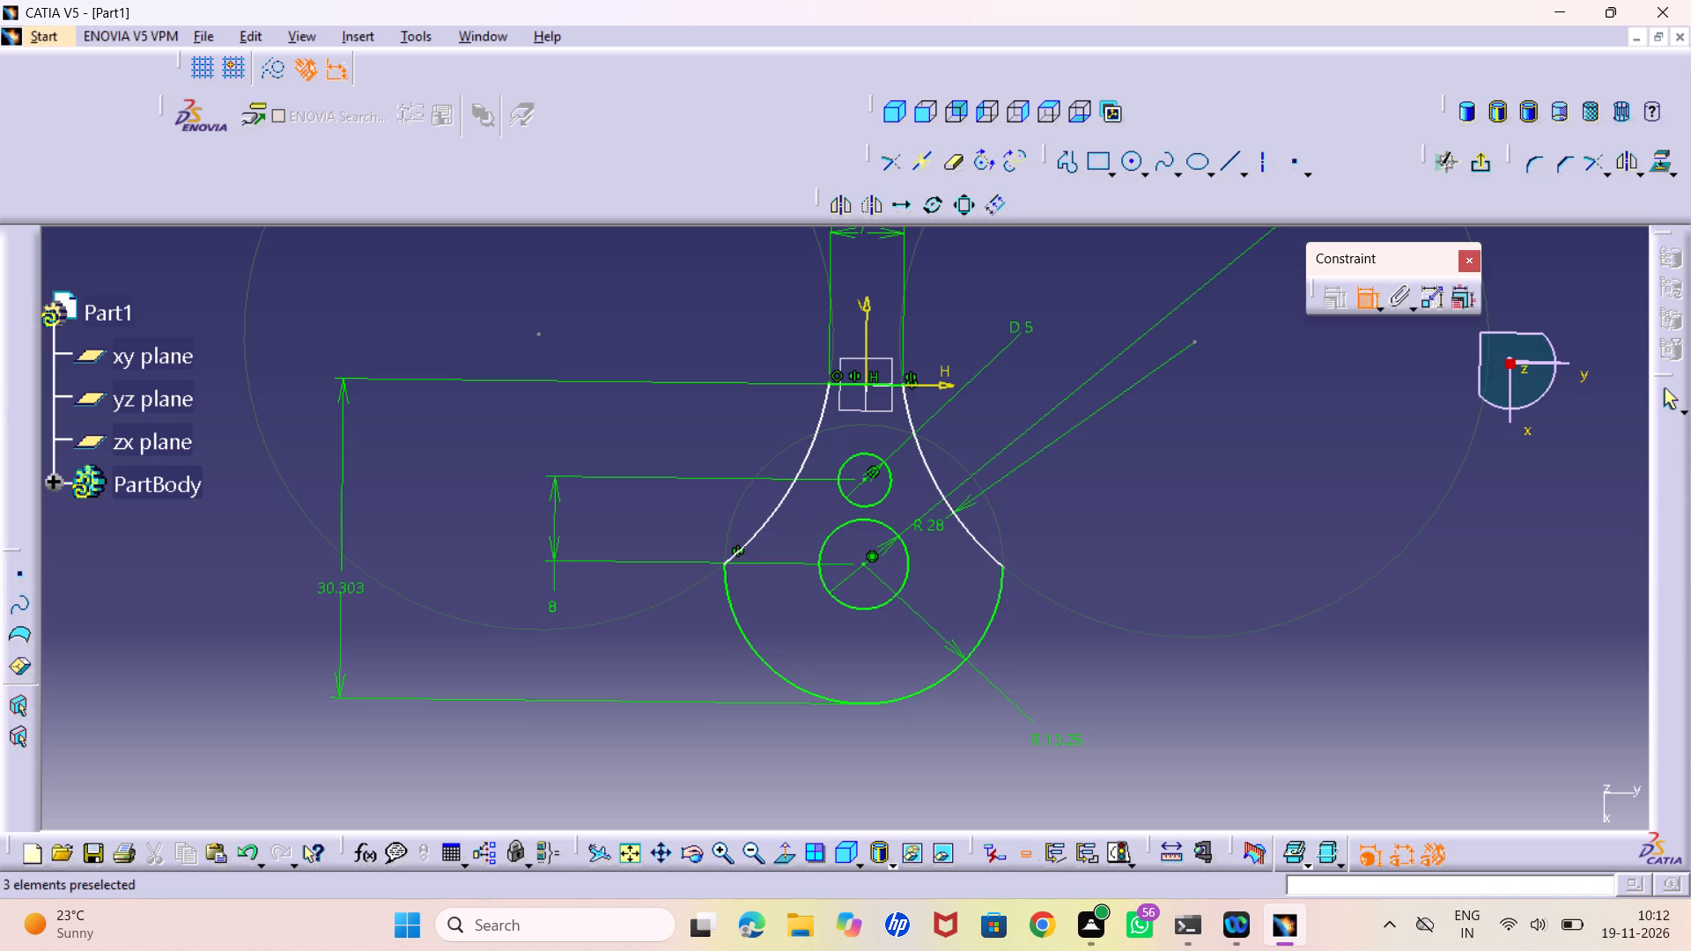
pyautogui.click(1359, 284)
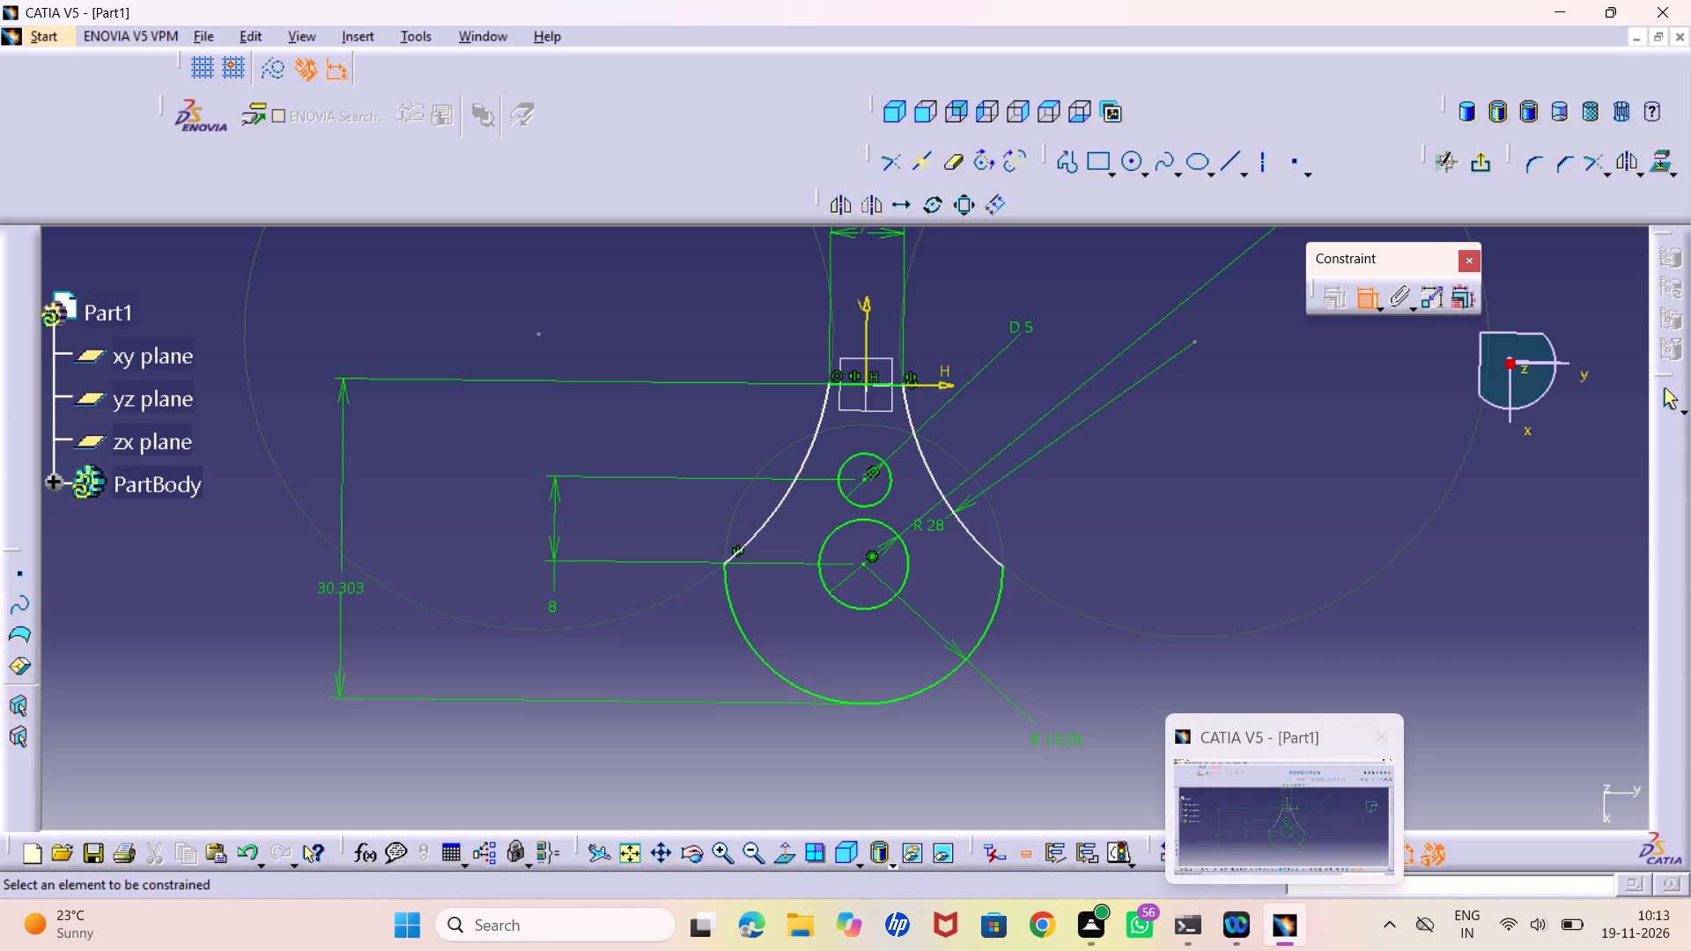
pyautogui.click(1208, 515)
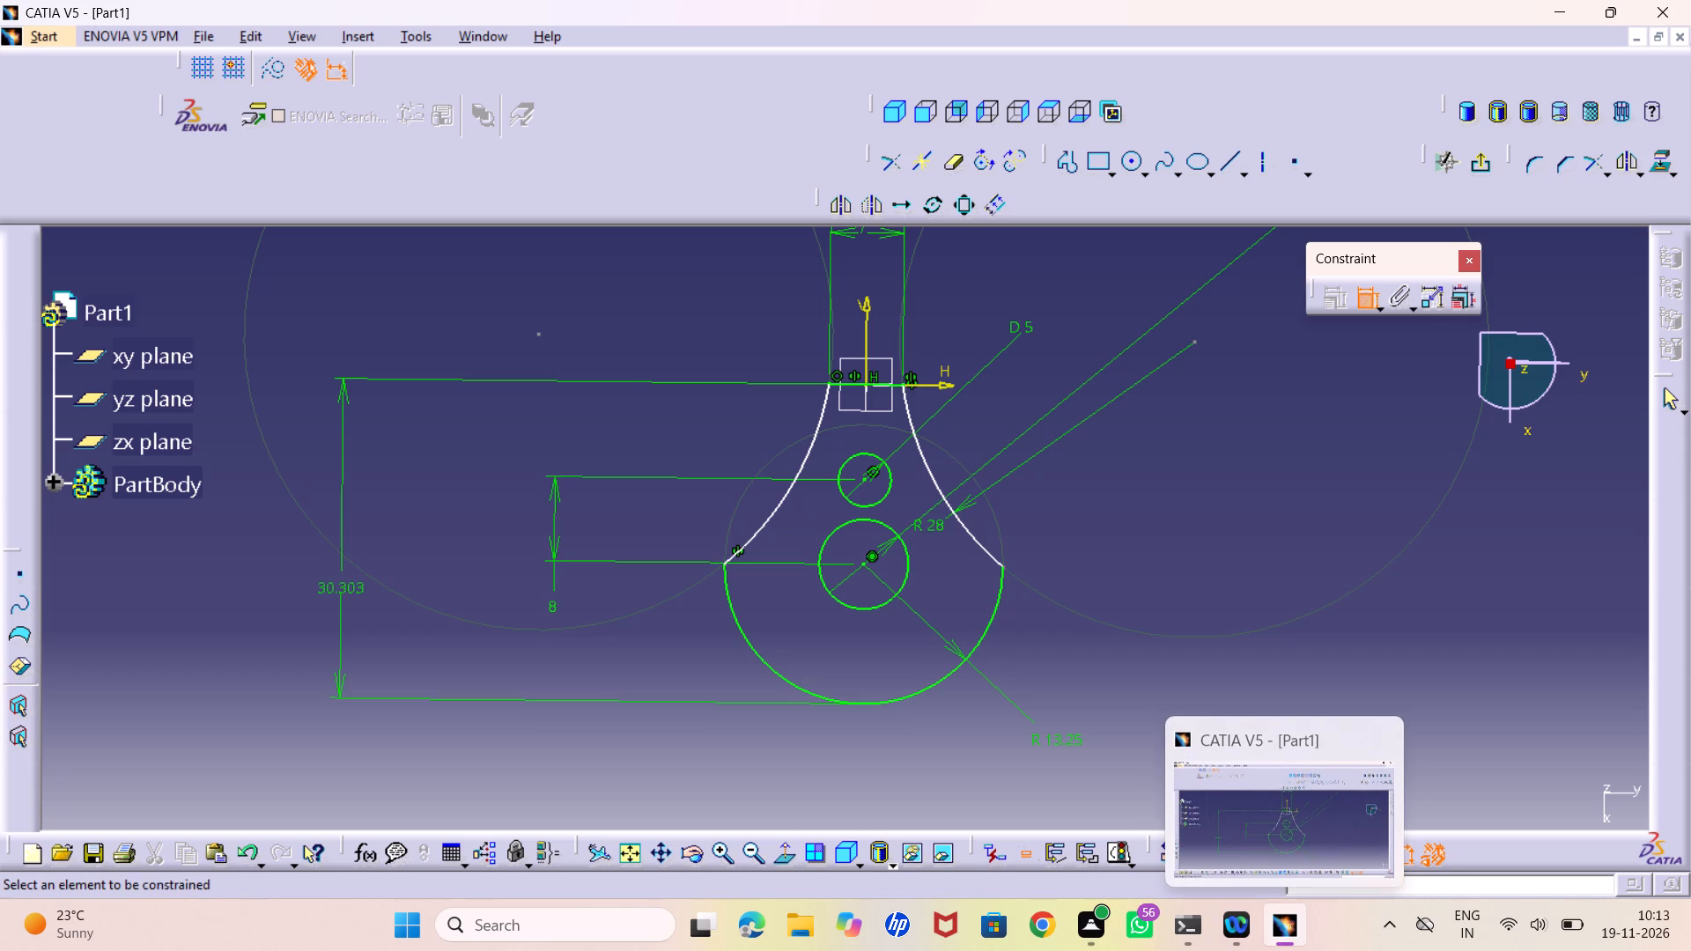
pyautogui.doubleClick(352, 585)
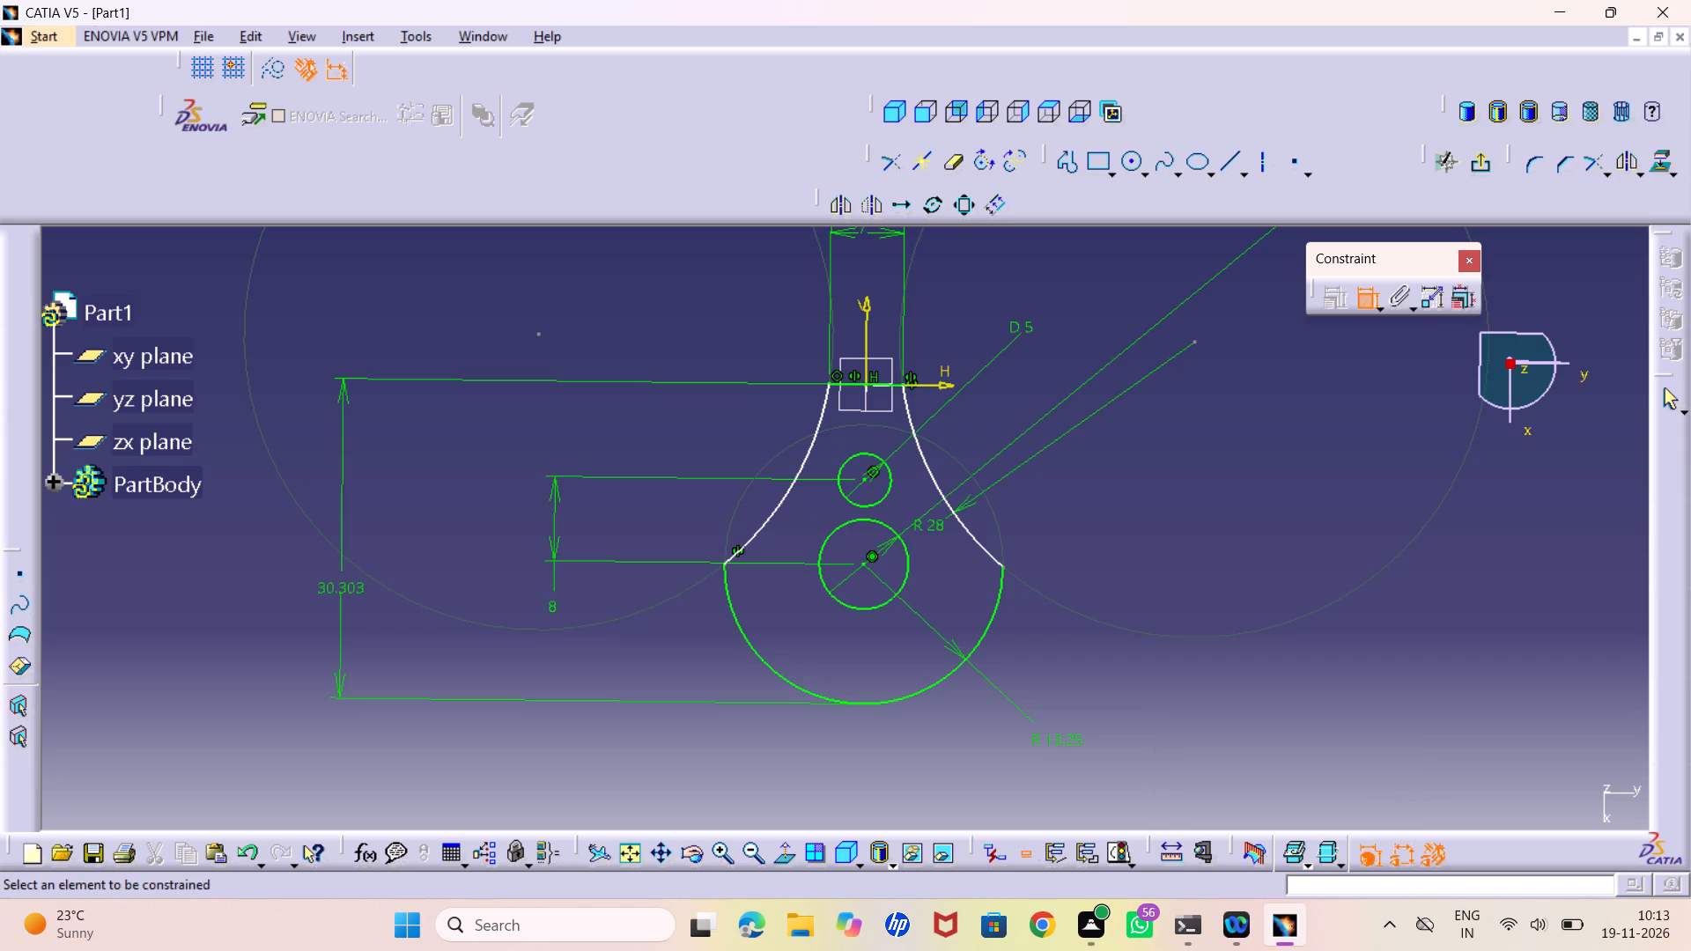
pyautogui.tripleClick(352, 585)
pyautogui.doubleClick(352, 585)
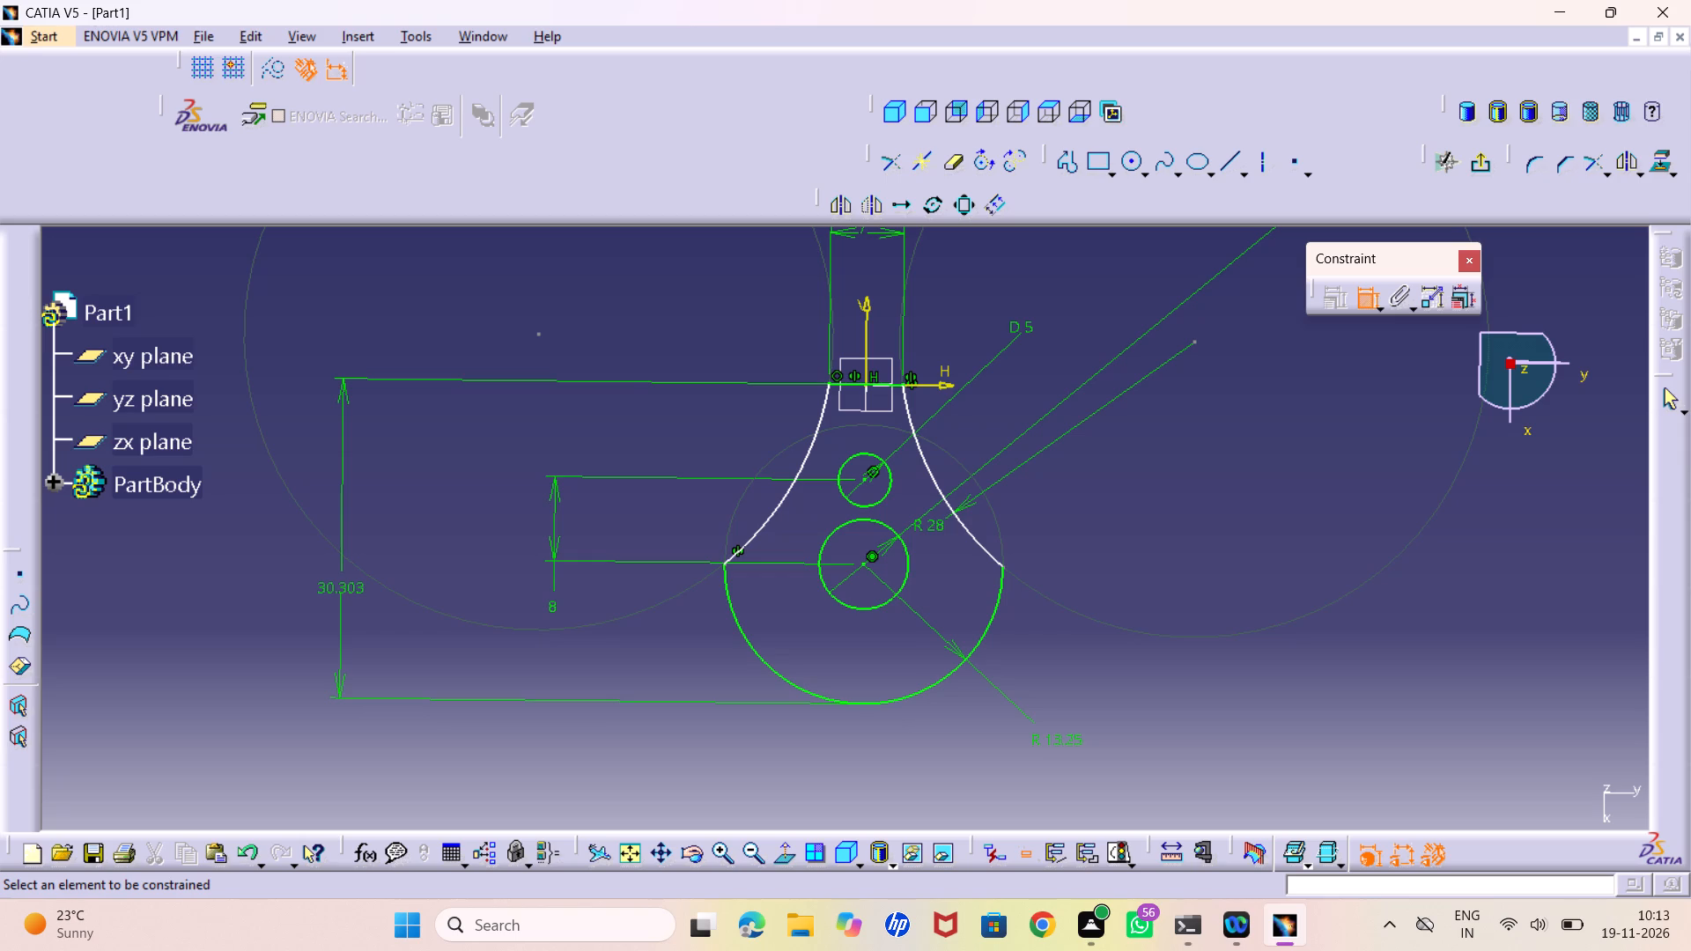
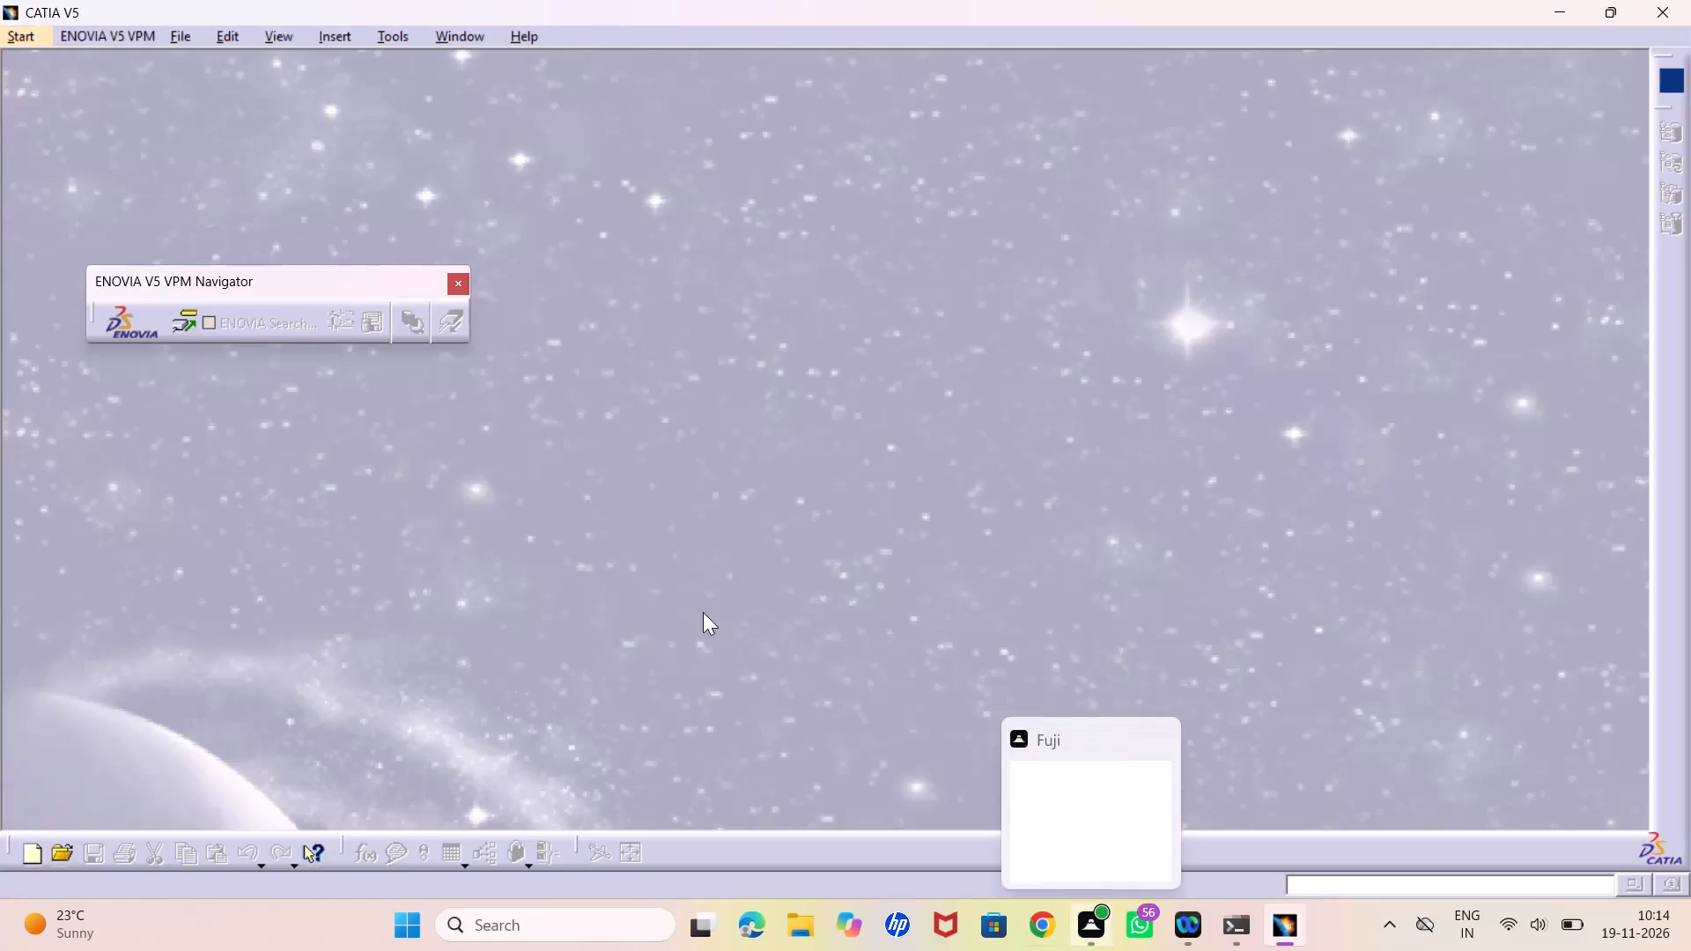
# Create a new Part Design part with the default name and hybrid design enabled.
pyautogui.click(23, 37)
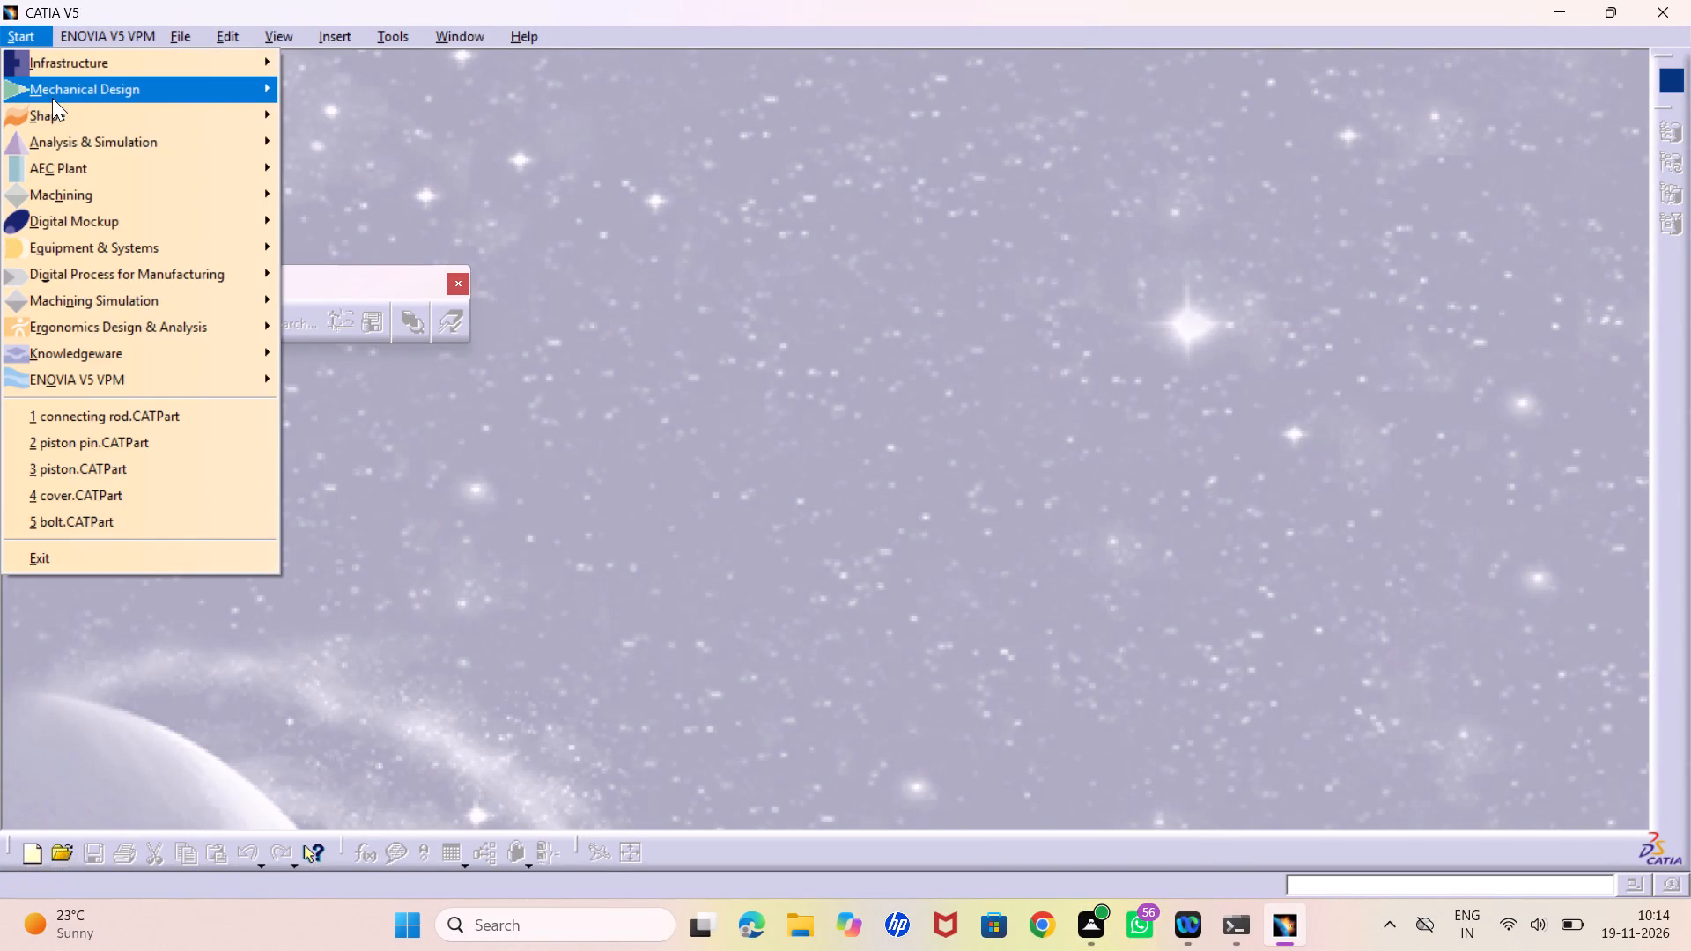
pyautogui.click(329, 97)
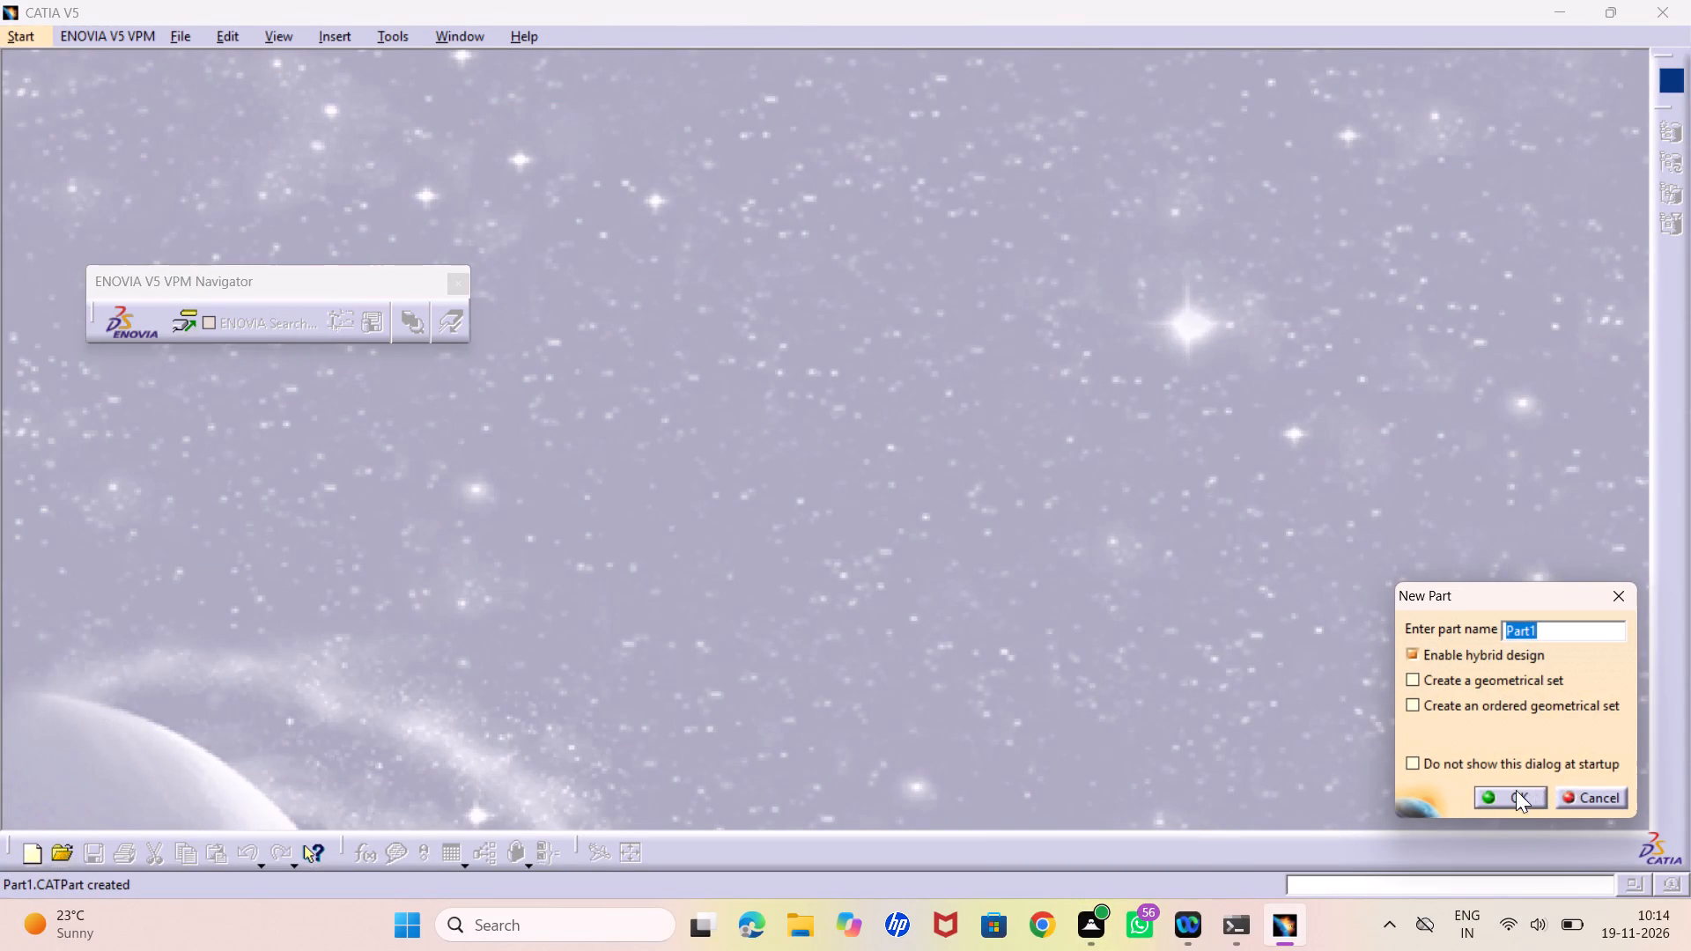
pyautogui.click(1516, 790)
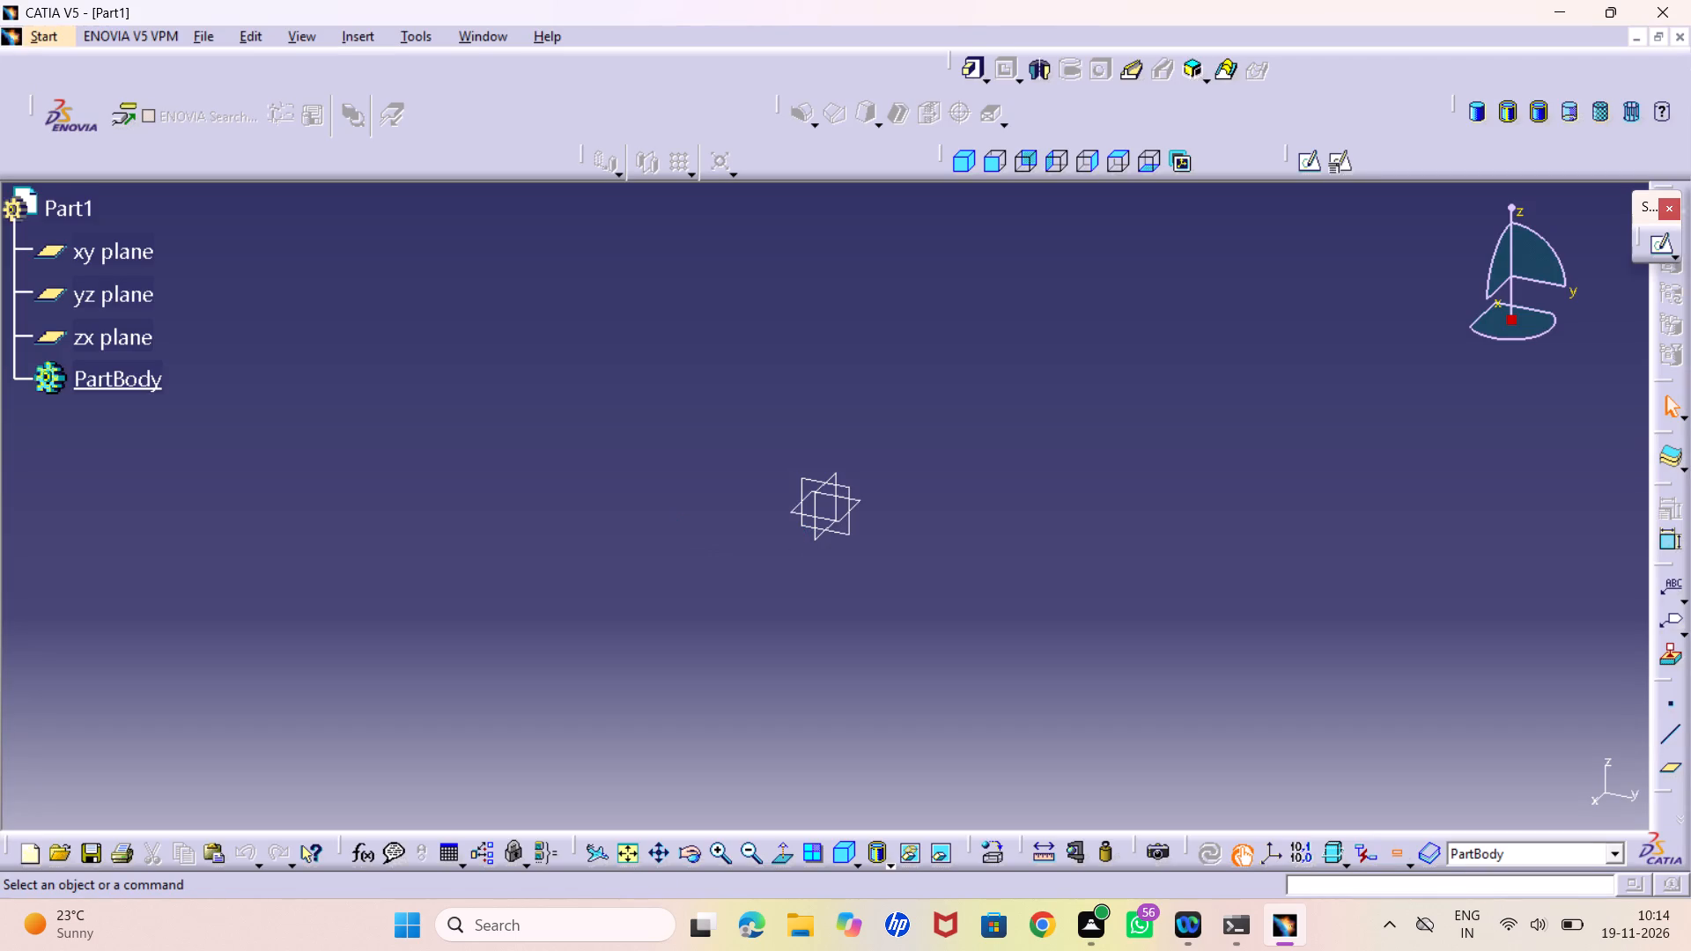
# Create a positioned sketch on the xy plane with the H and V axes swapped and V reversed.
pyautogui.click(854, 504)
pyautogui.click(1333, 160)
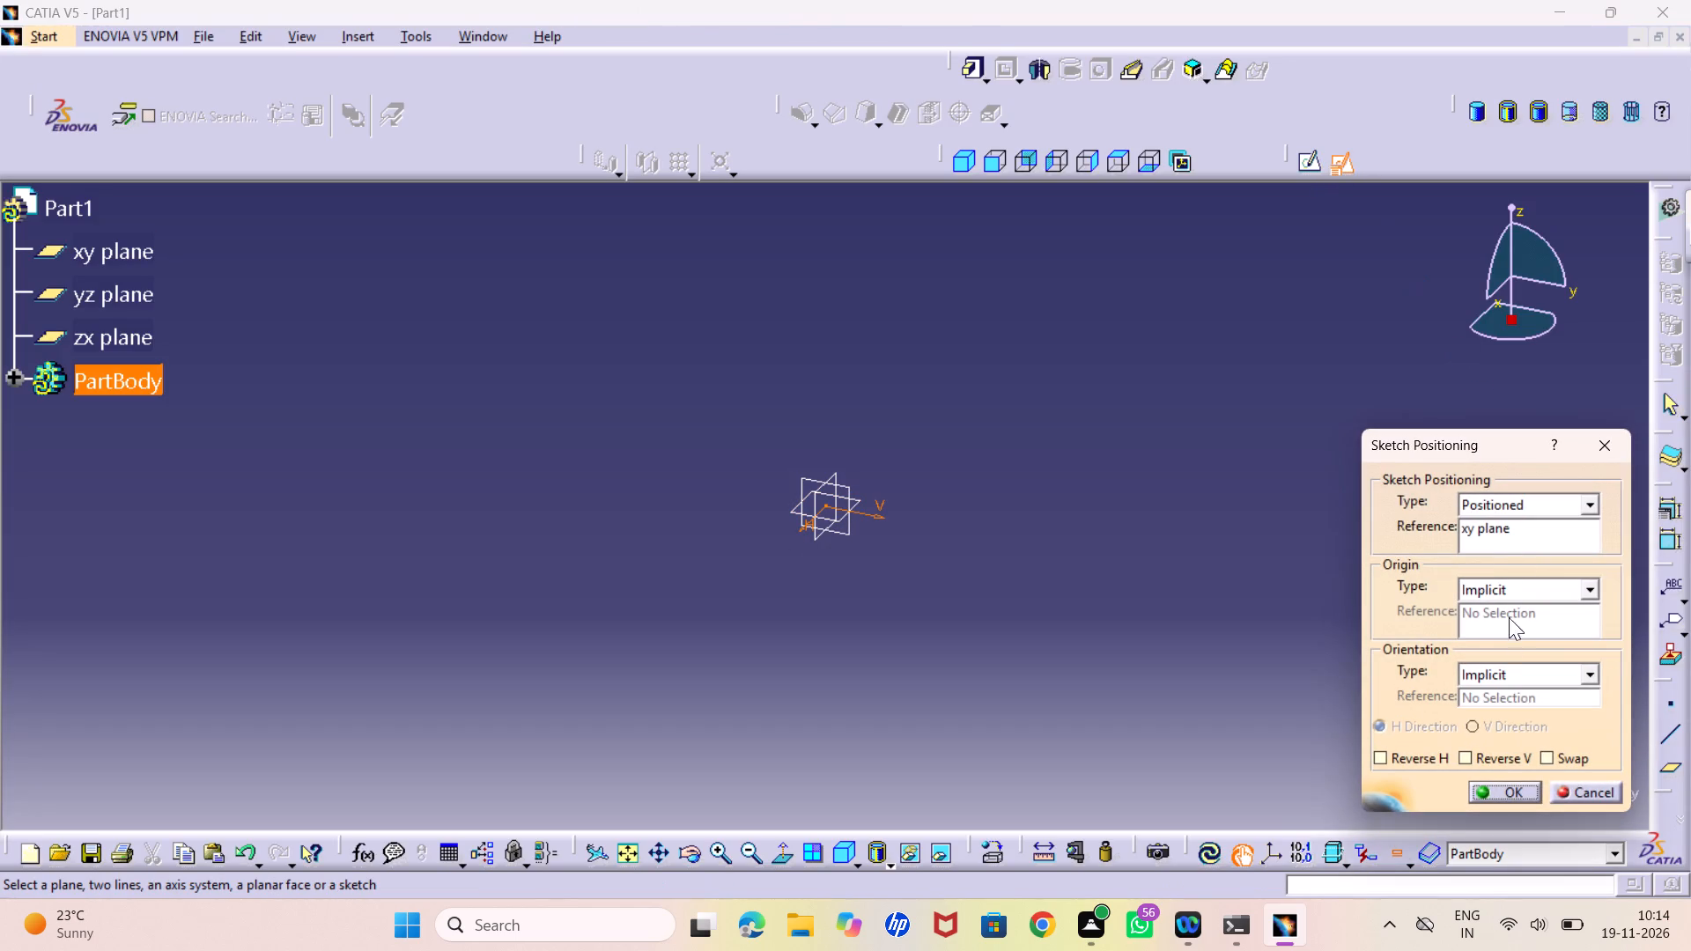
pyautogui.click(1559, 765)
pyautogui.click(1467, 756)
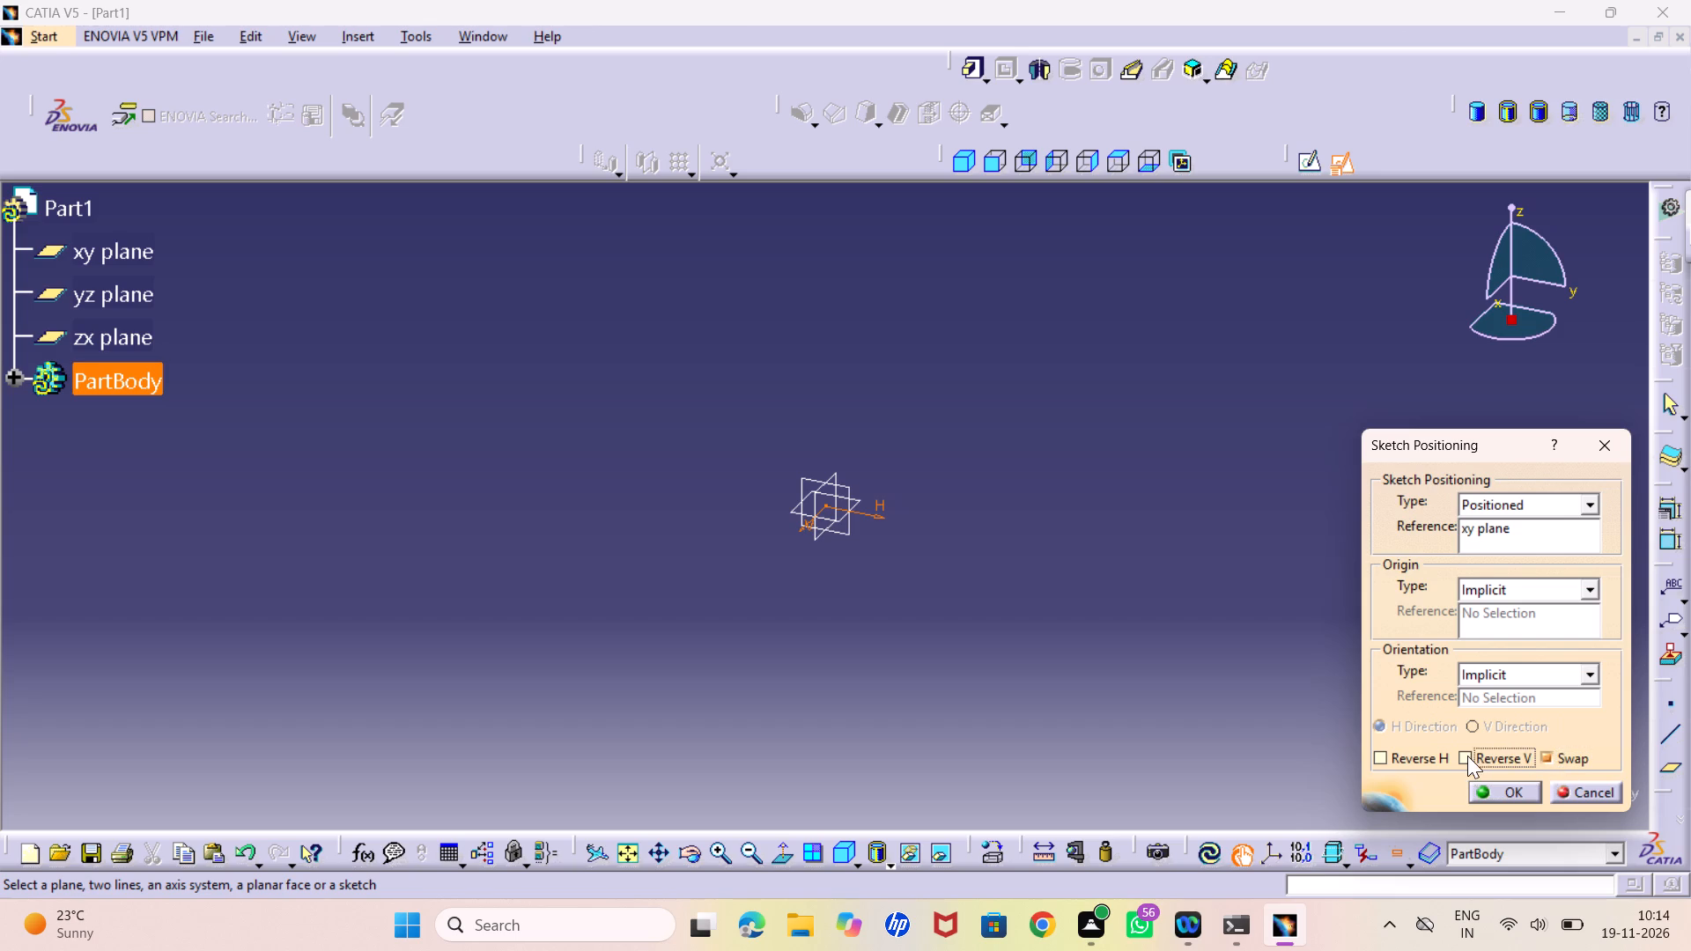
pyautogui.click(1496, 790)
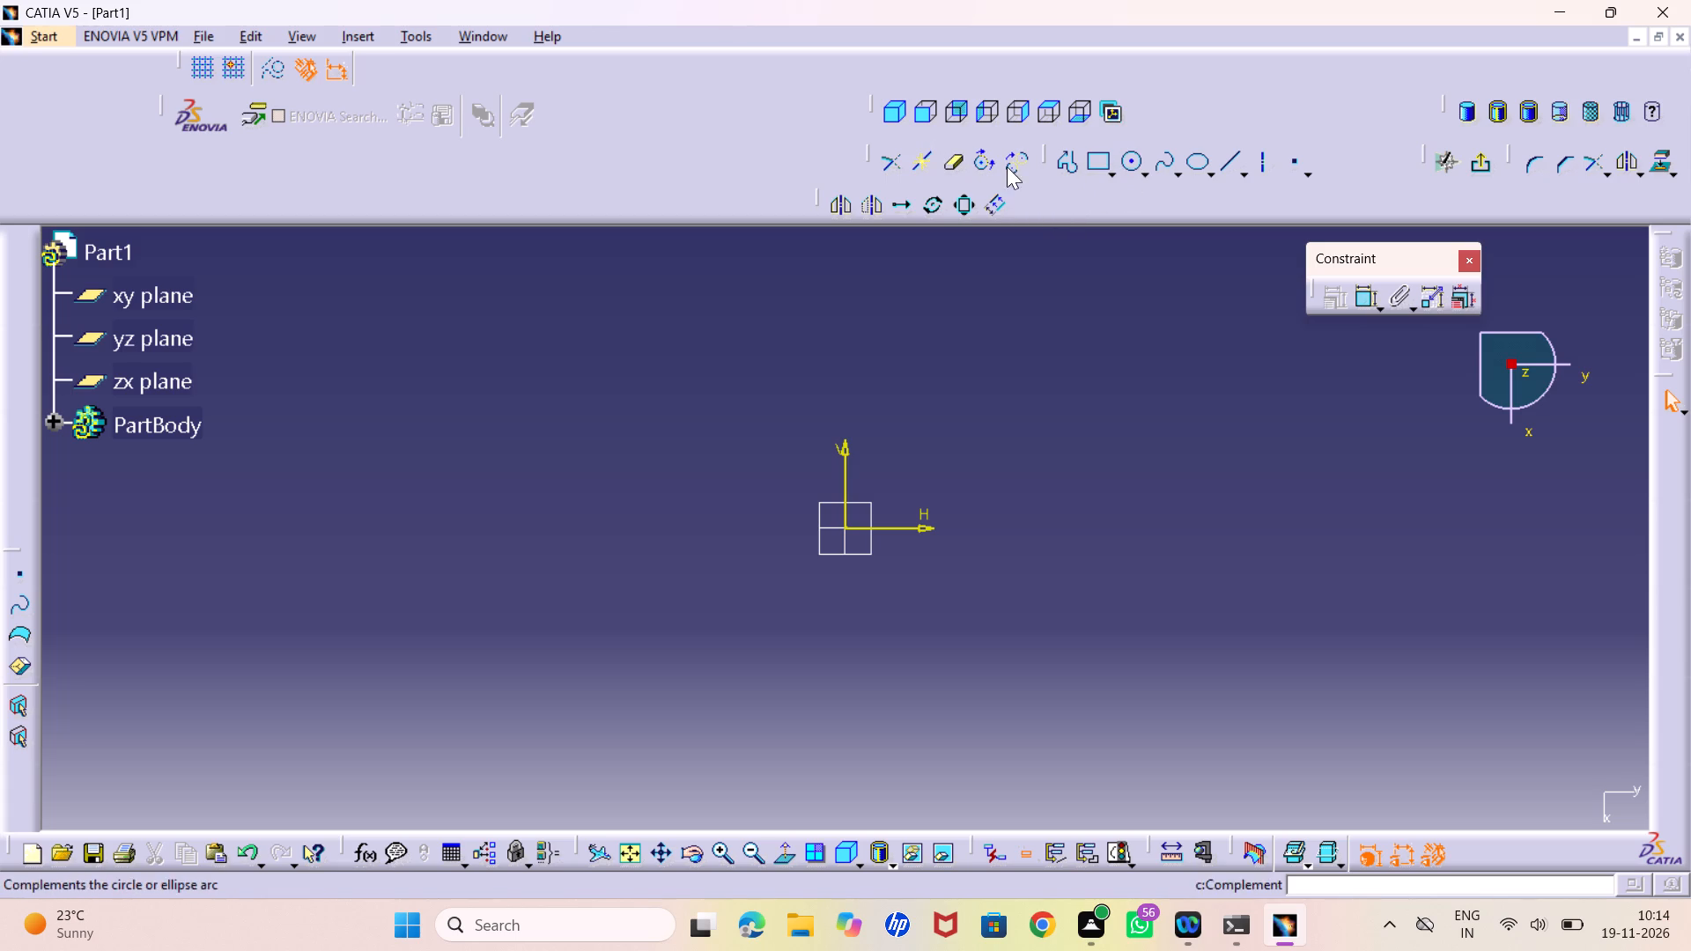
# Sketch a closed profile below the H axis: a line about 67 mm long on the axis, two inward-curving side arcs and a bulging bottom arc.
pyautogui.click(1077, 168)
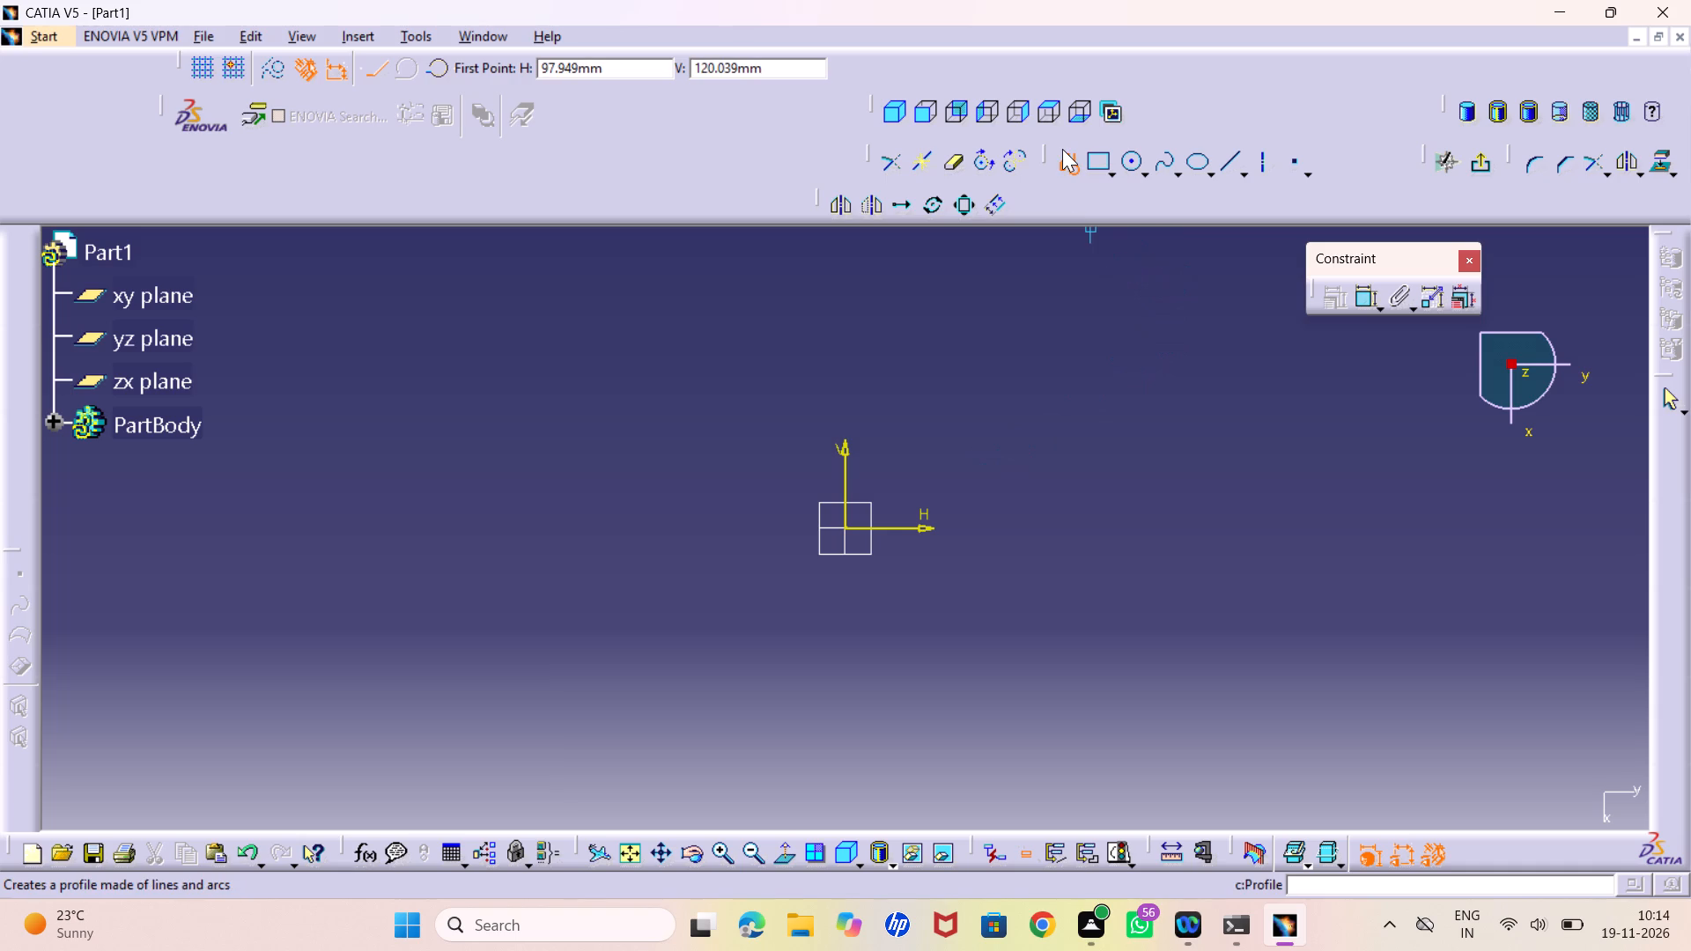
pyautogui.click(783, 528)
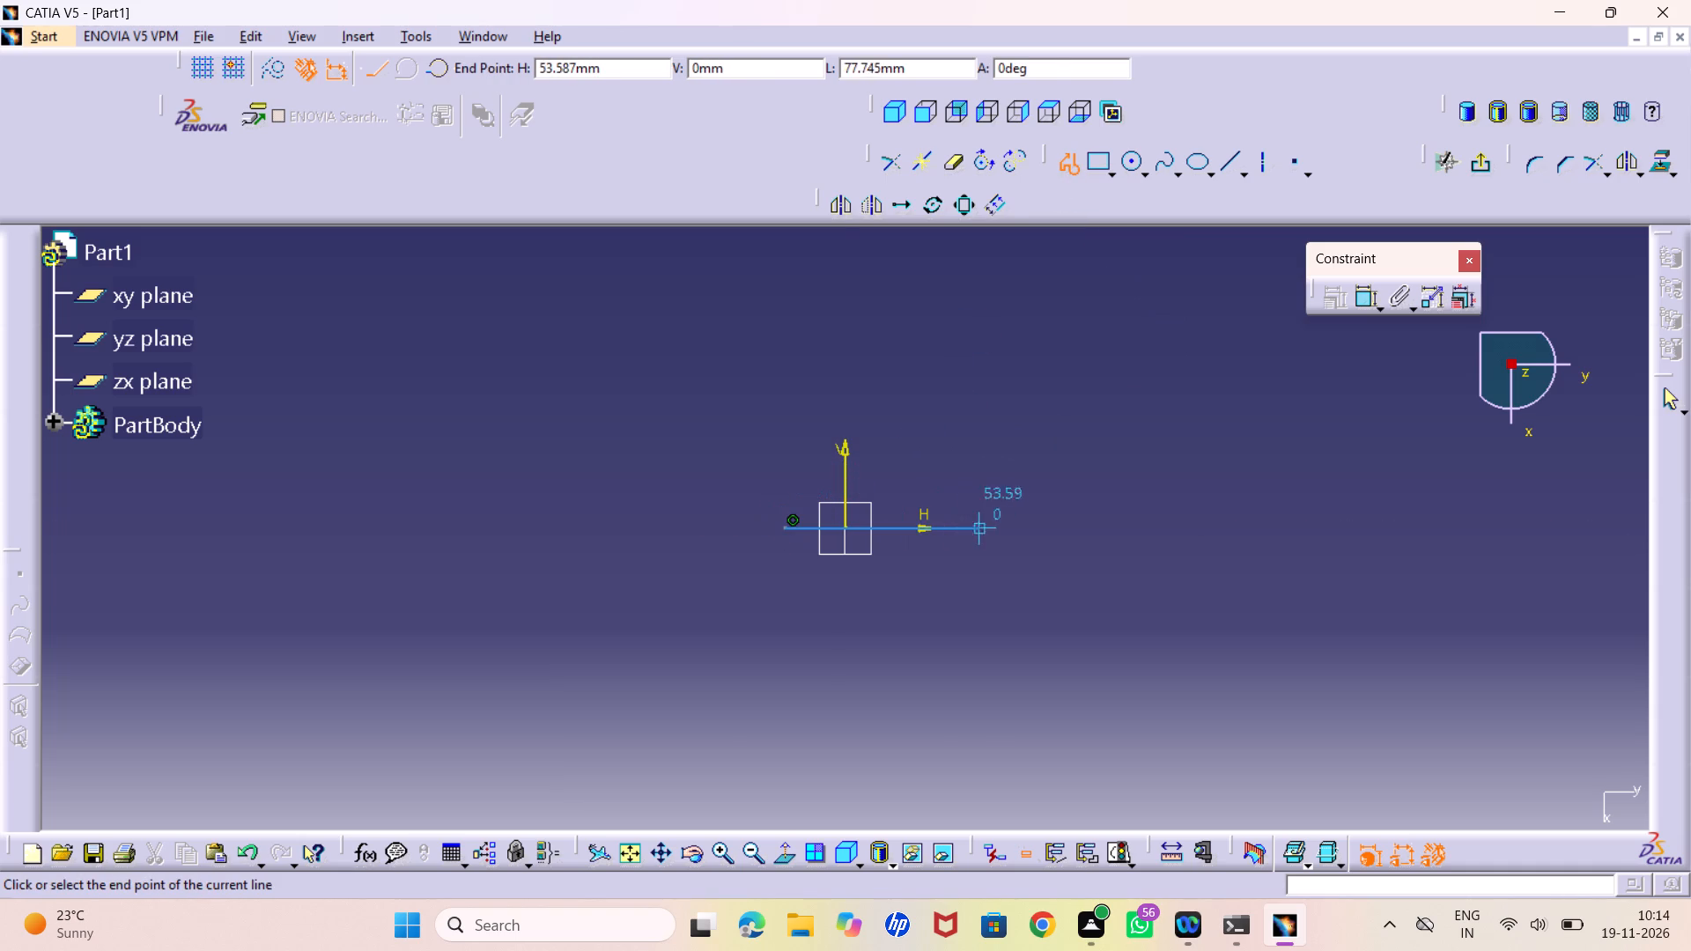
pyautogui.click(953, 528)
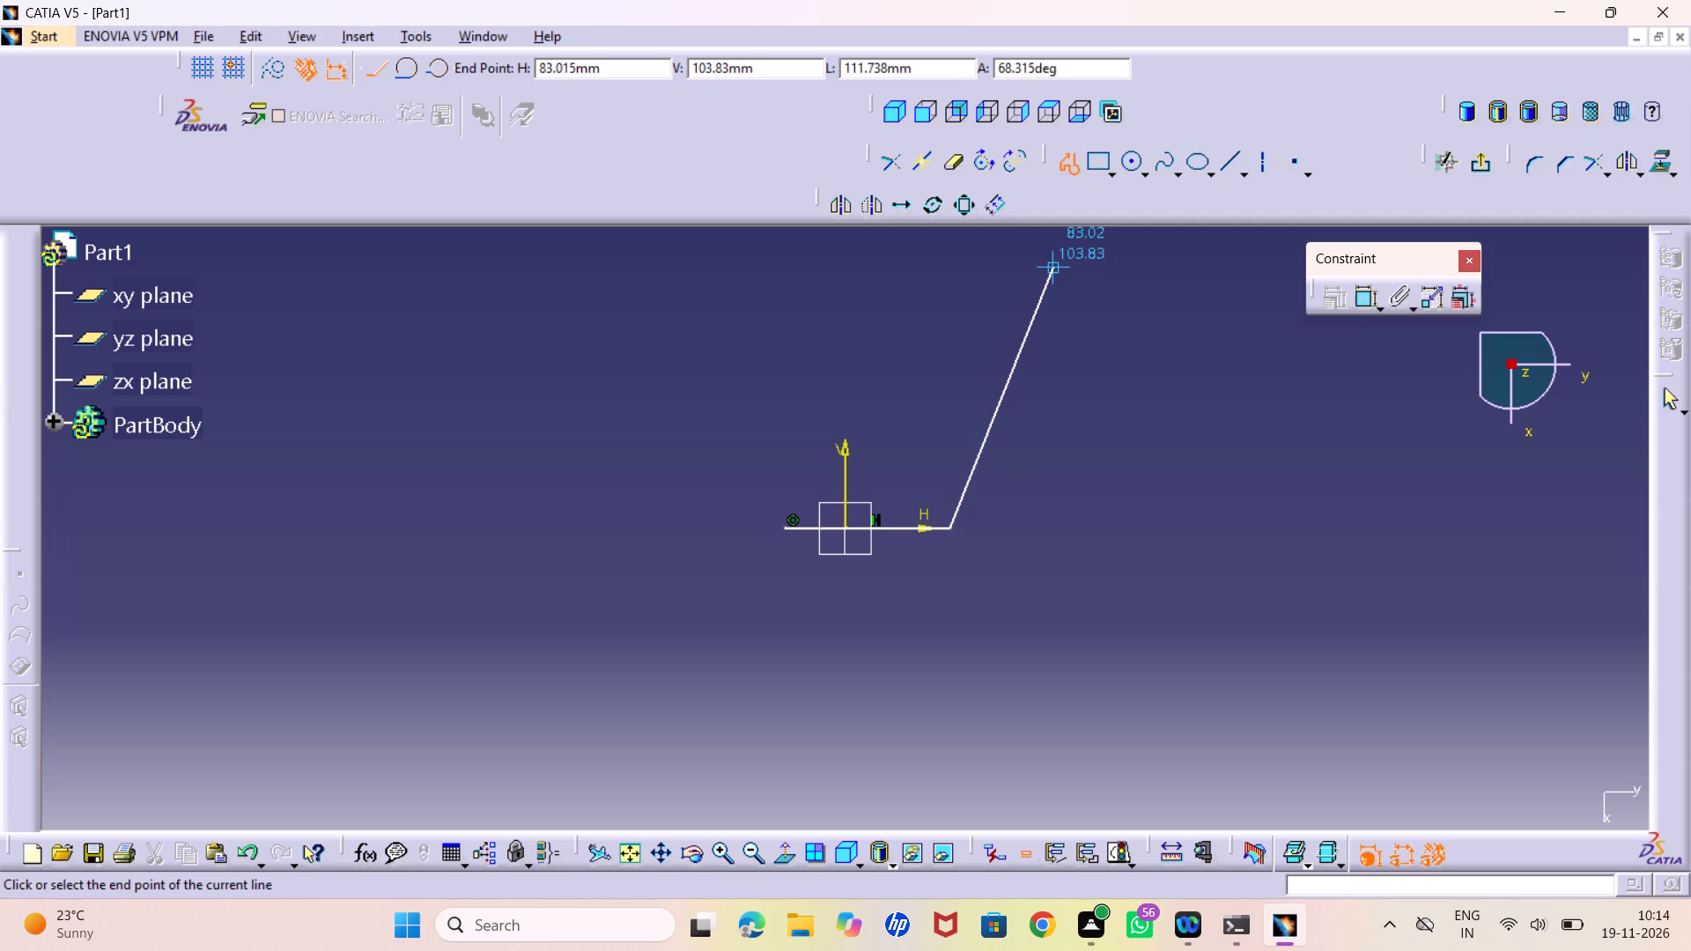
pyautogui.click(439, 70)
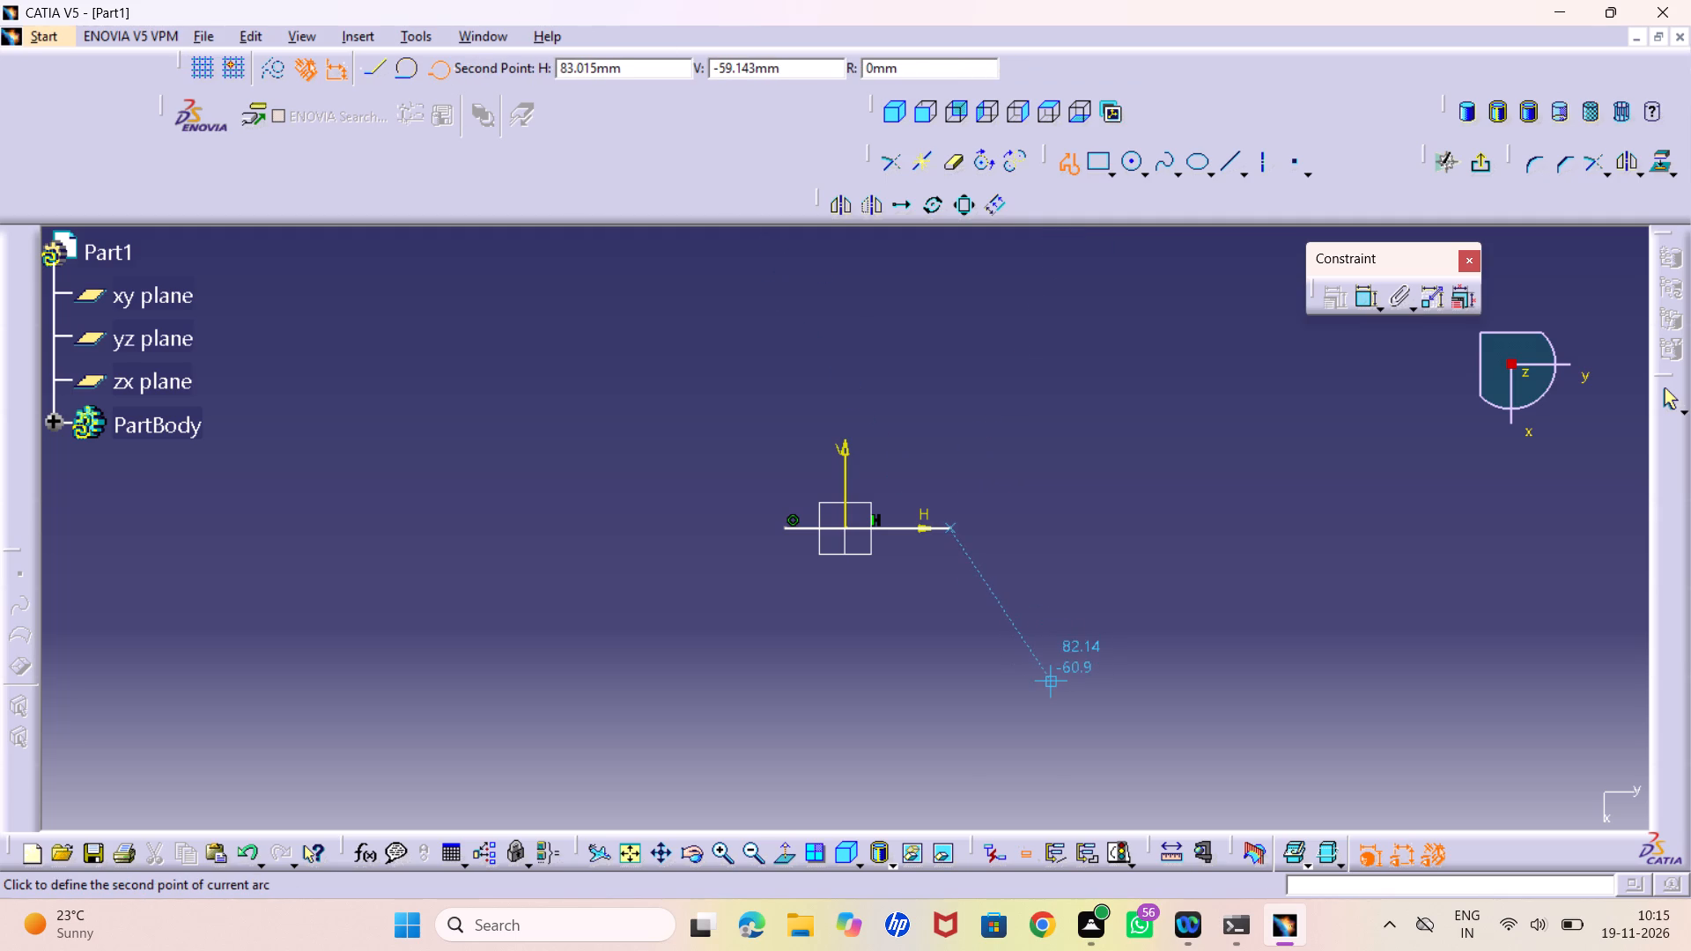
pyautogui.click(1031, 642)
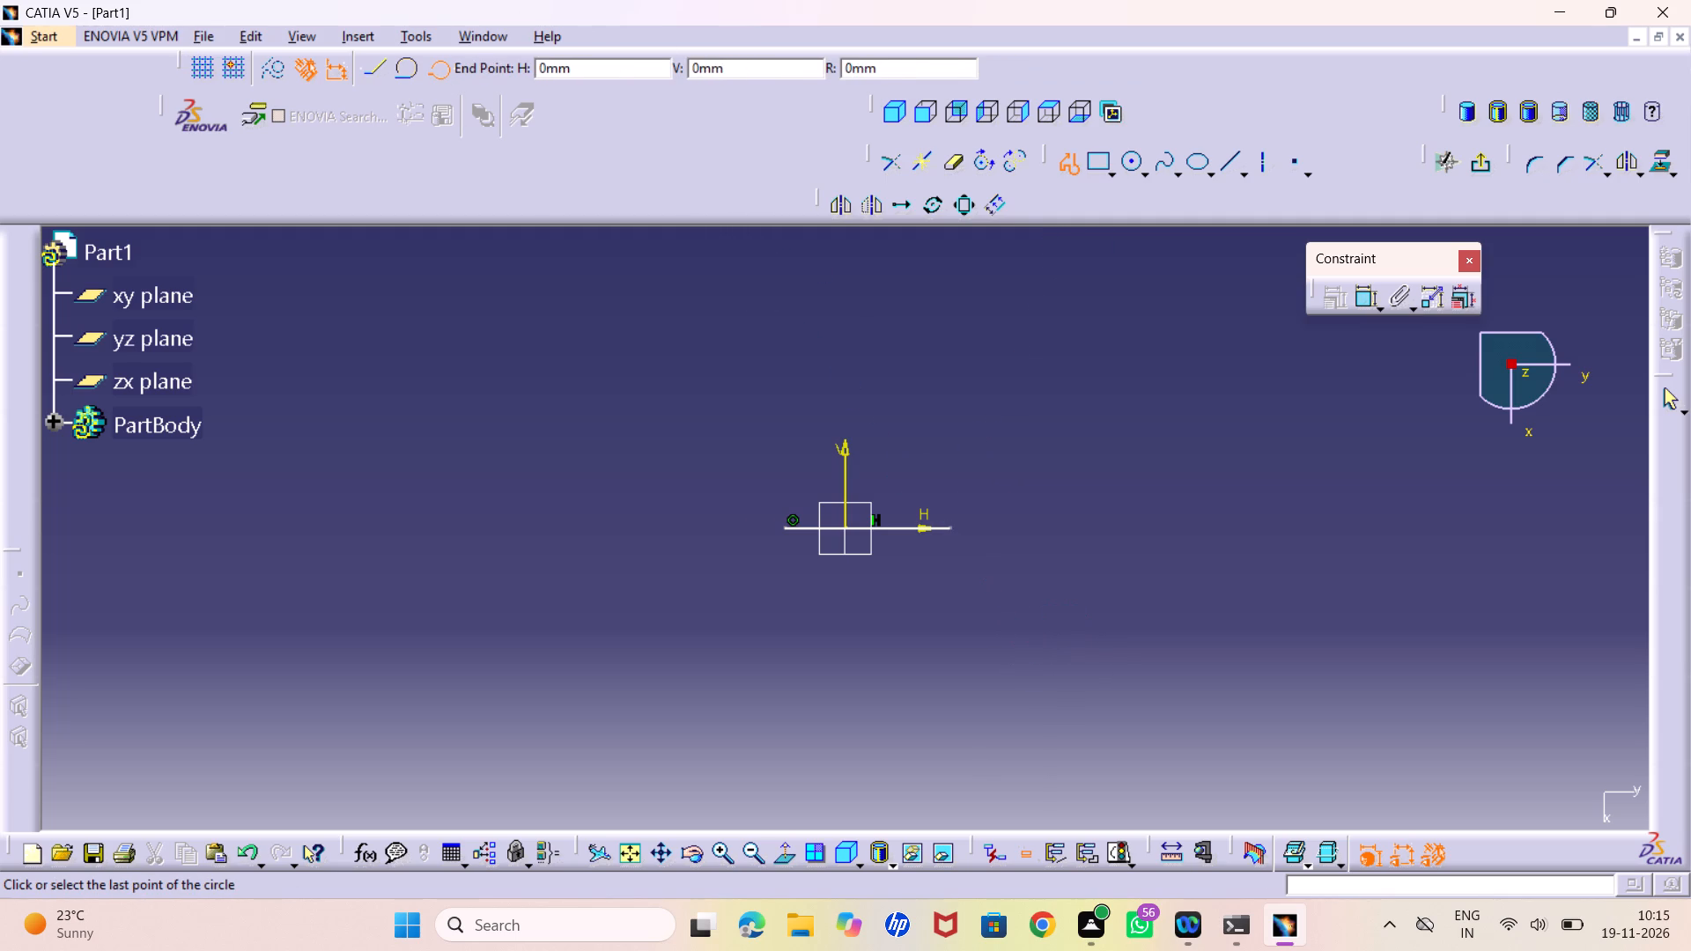
pyautogui.click(1036, 648)
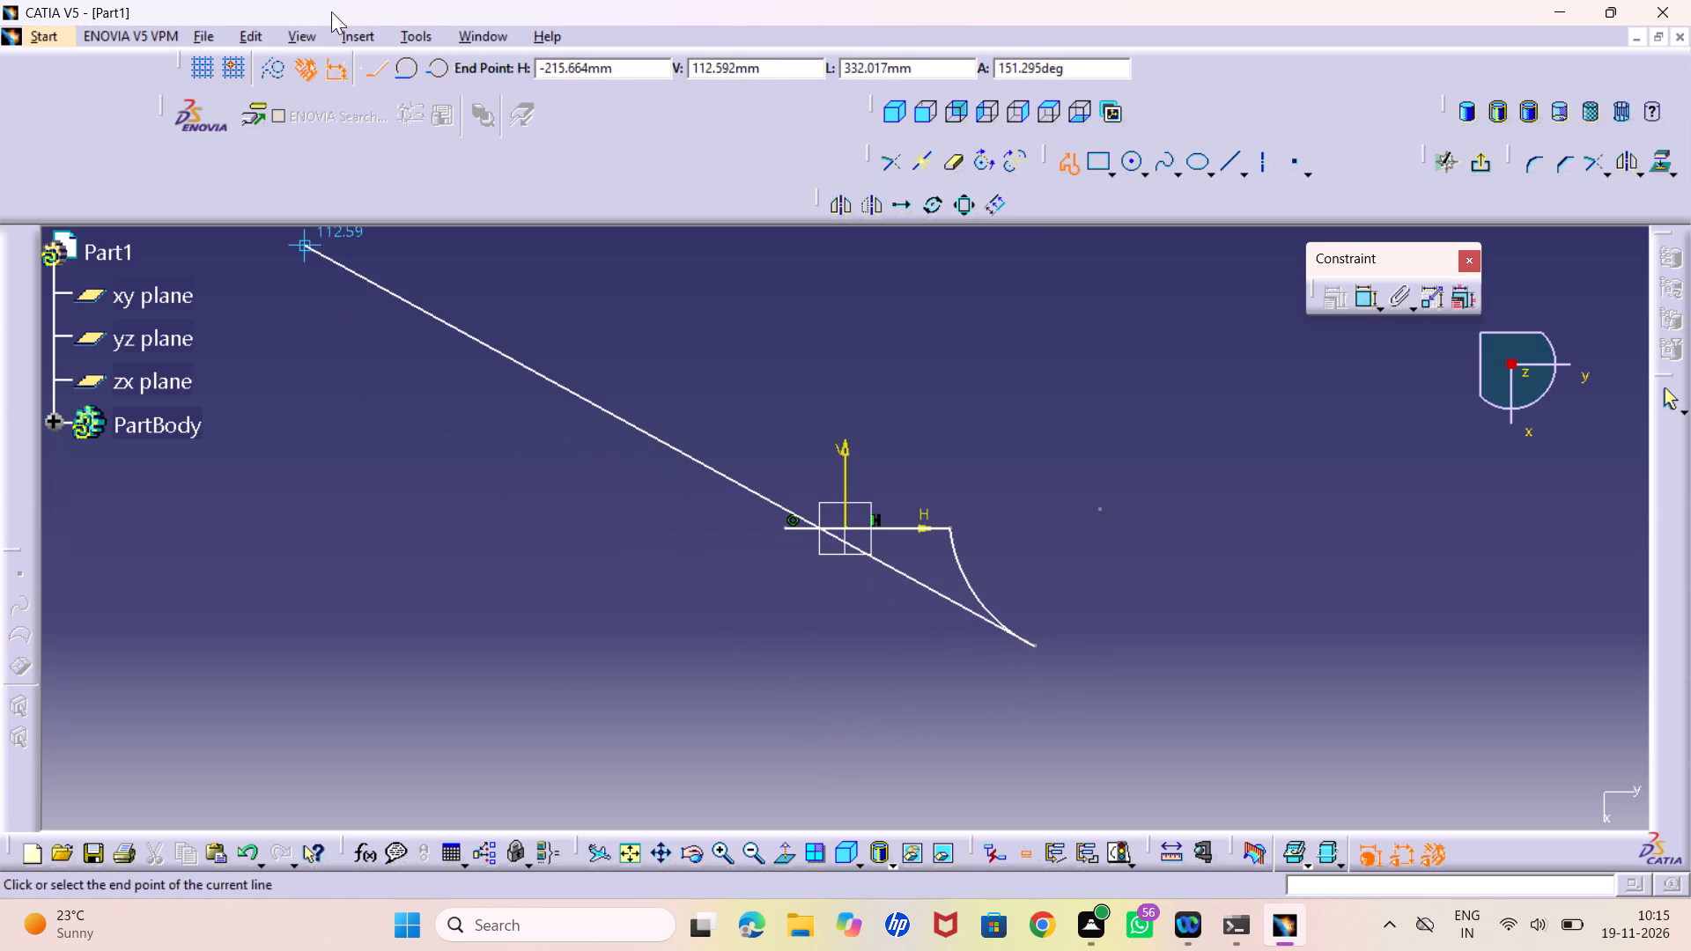
pyautogui.click(433, 80)
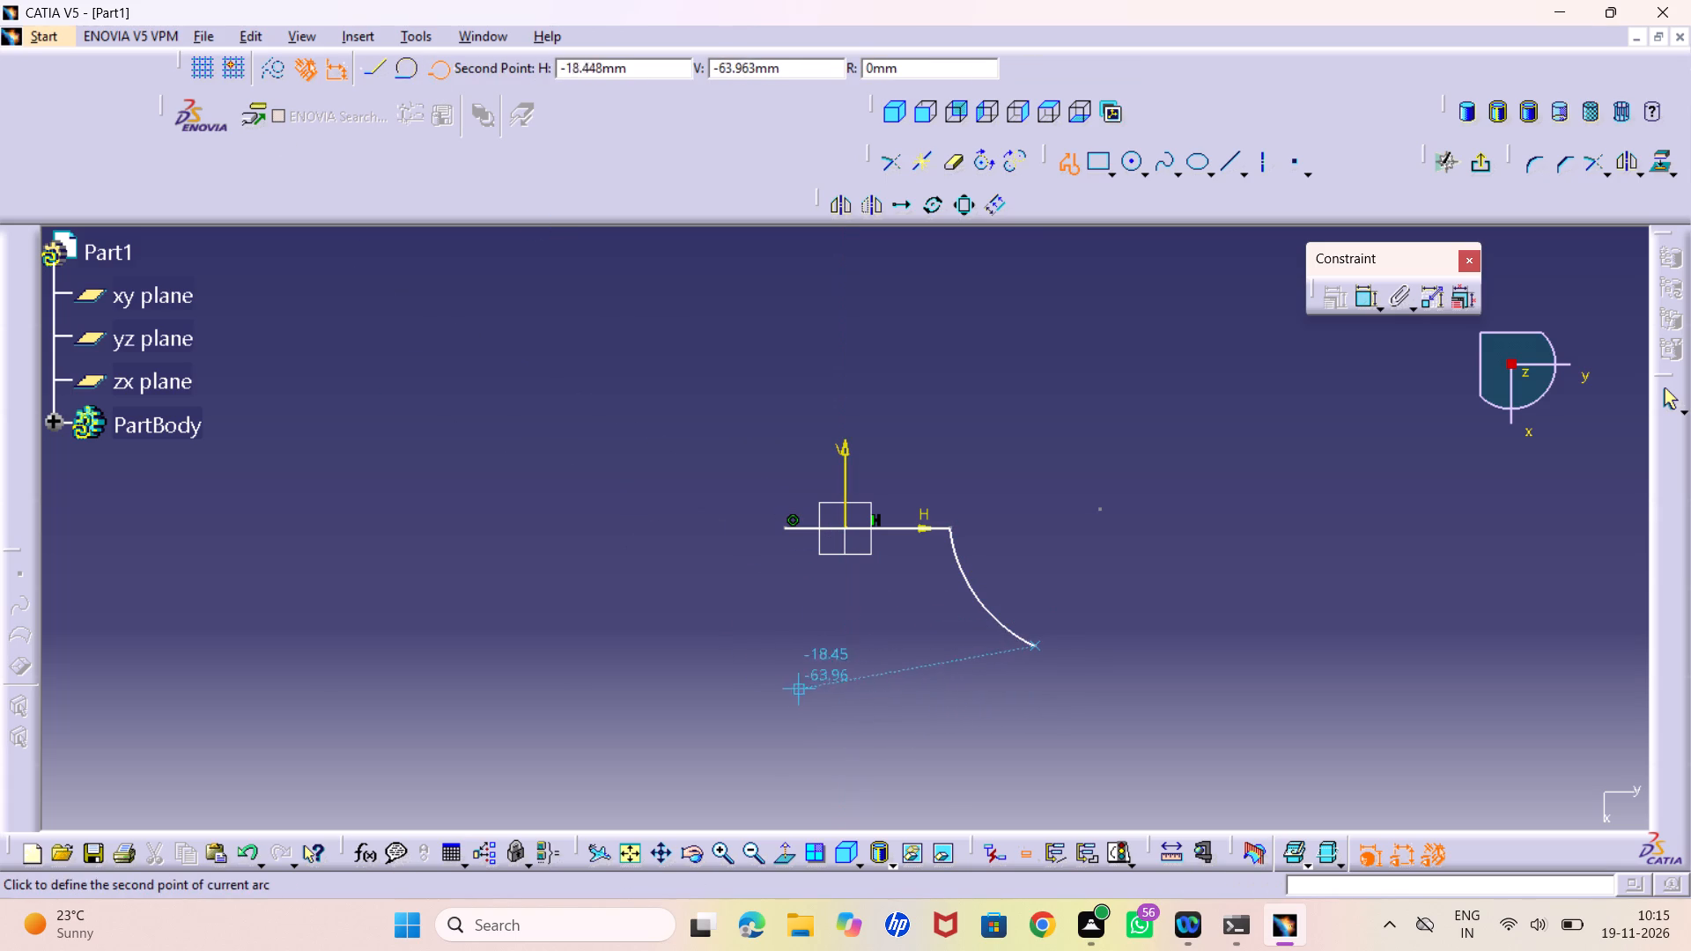
pyautogui.click(749, 667)
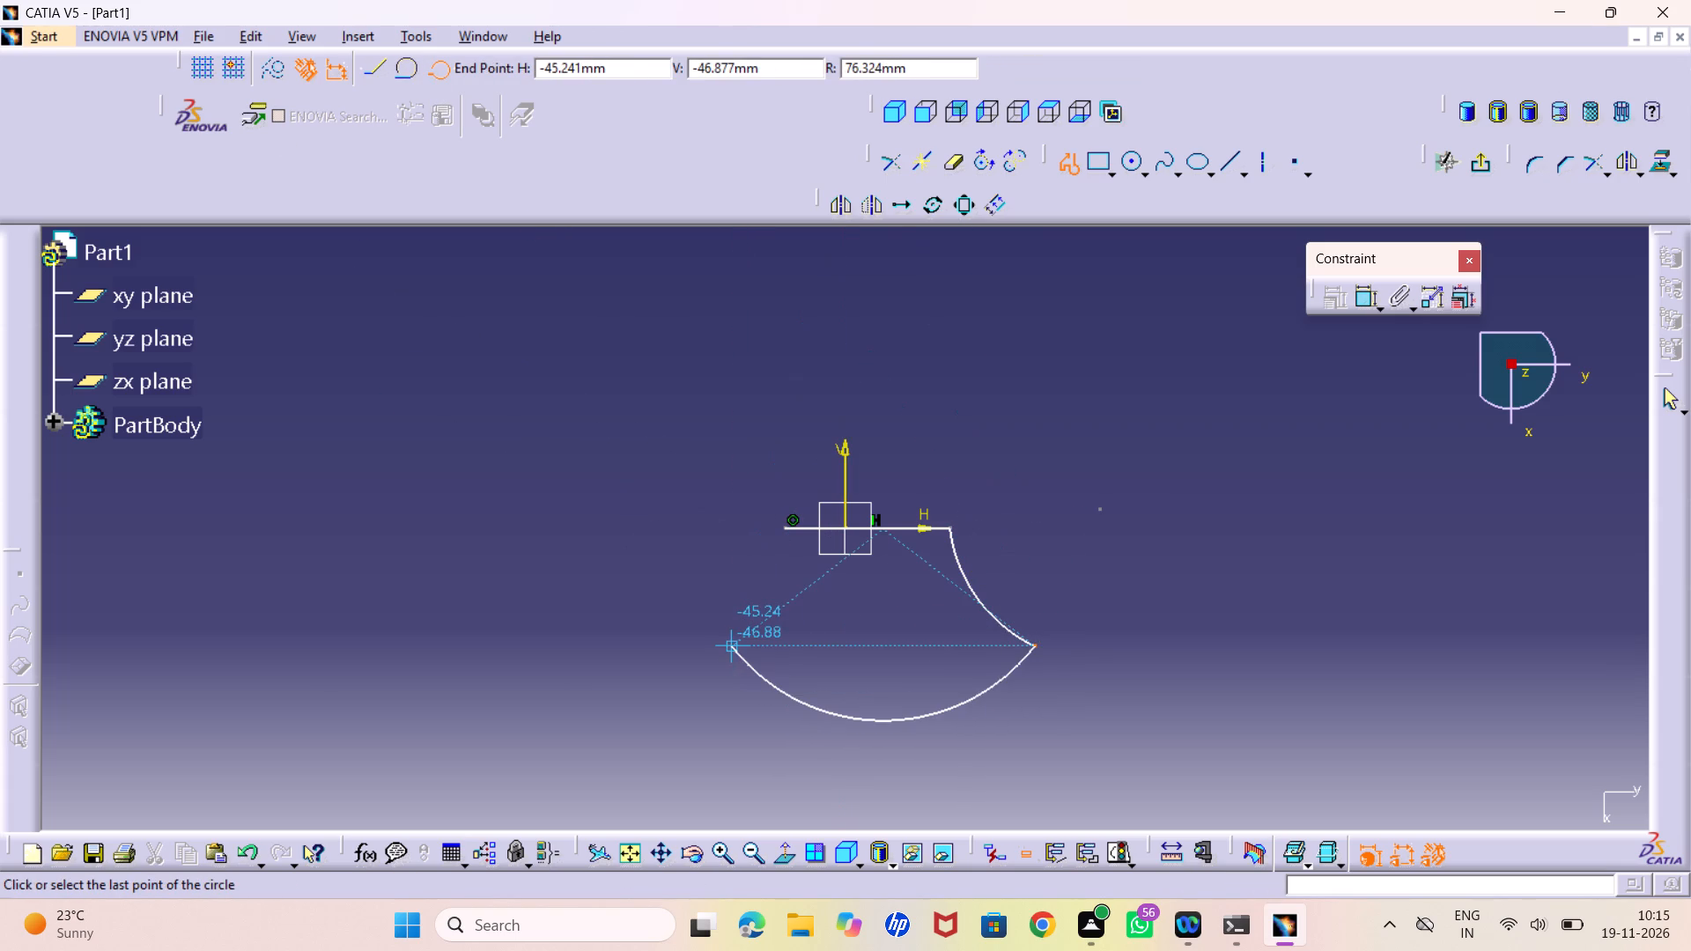
pyautogui.click(733, 648)
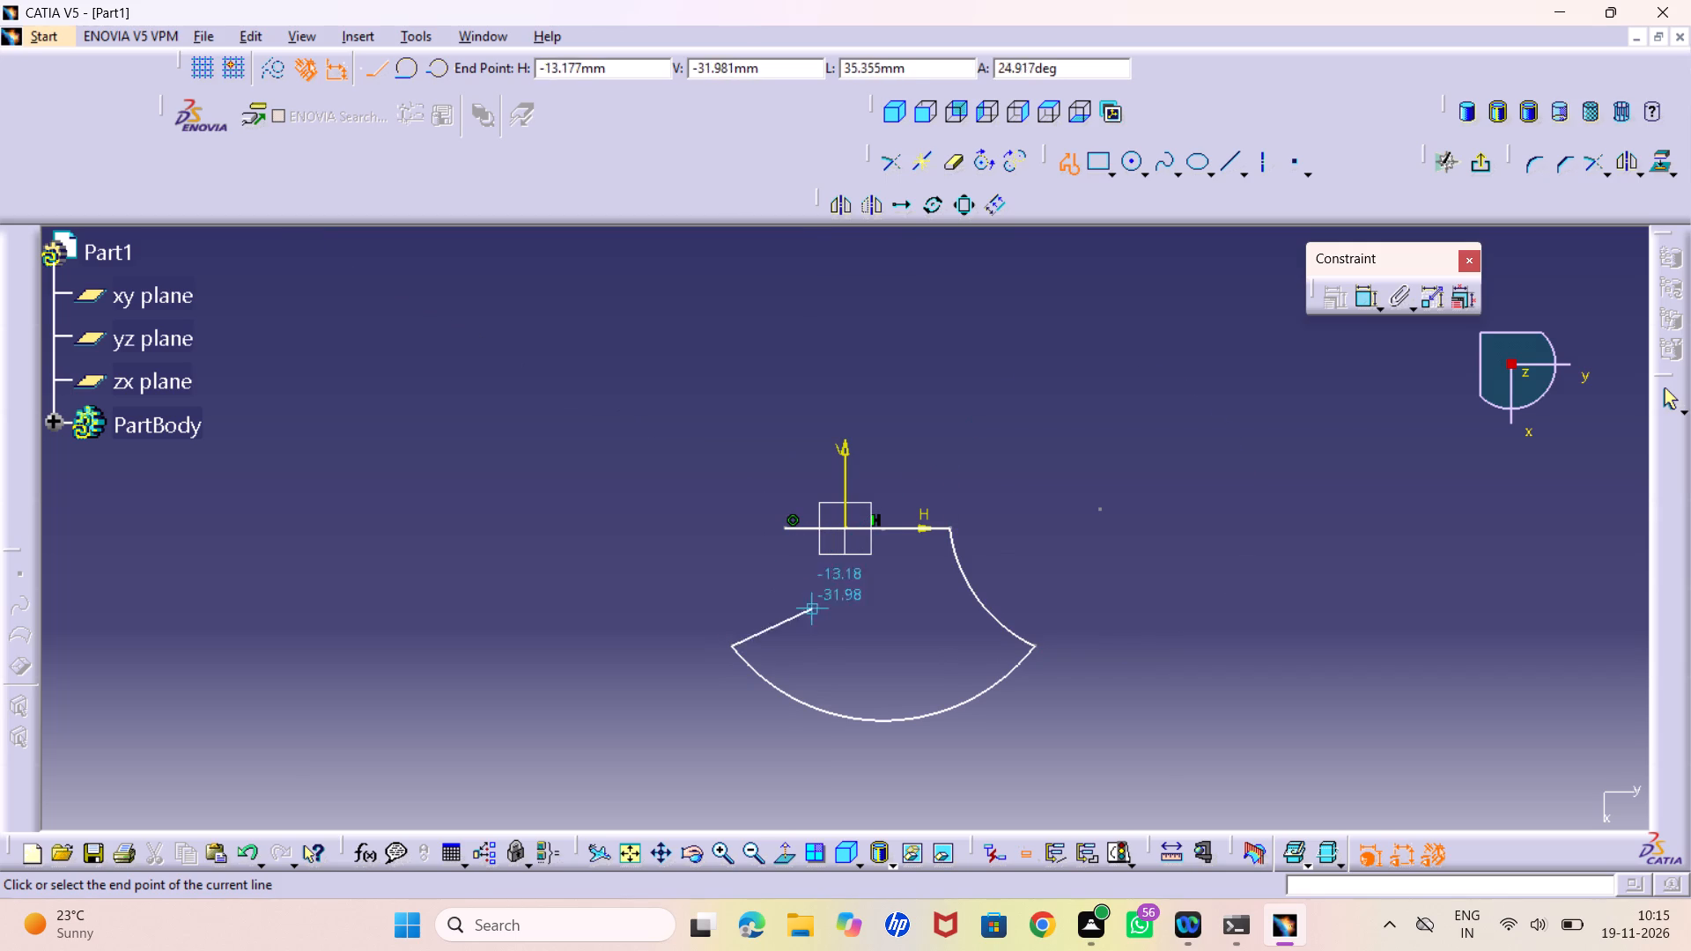
pyautogui.click(444, 73)
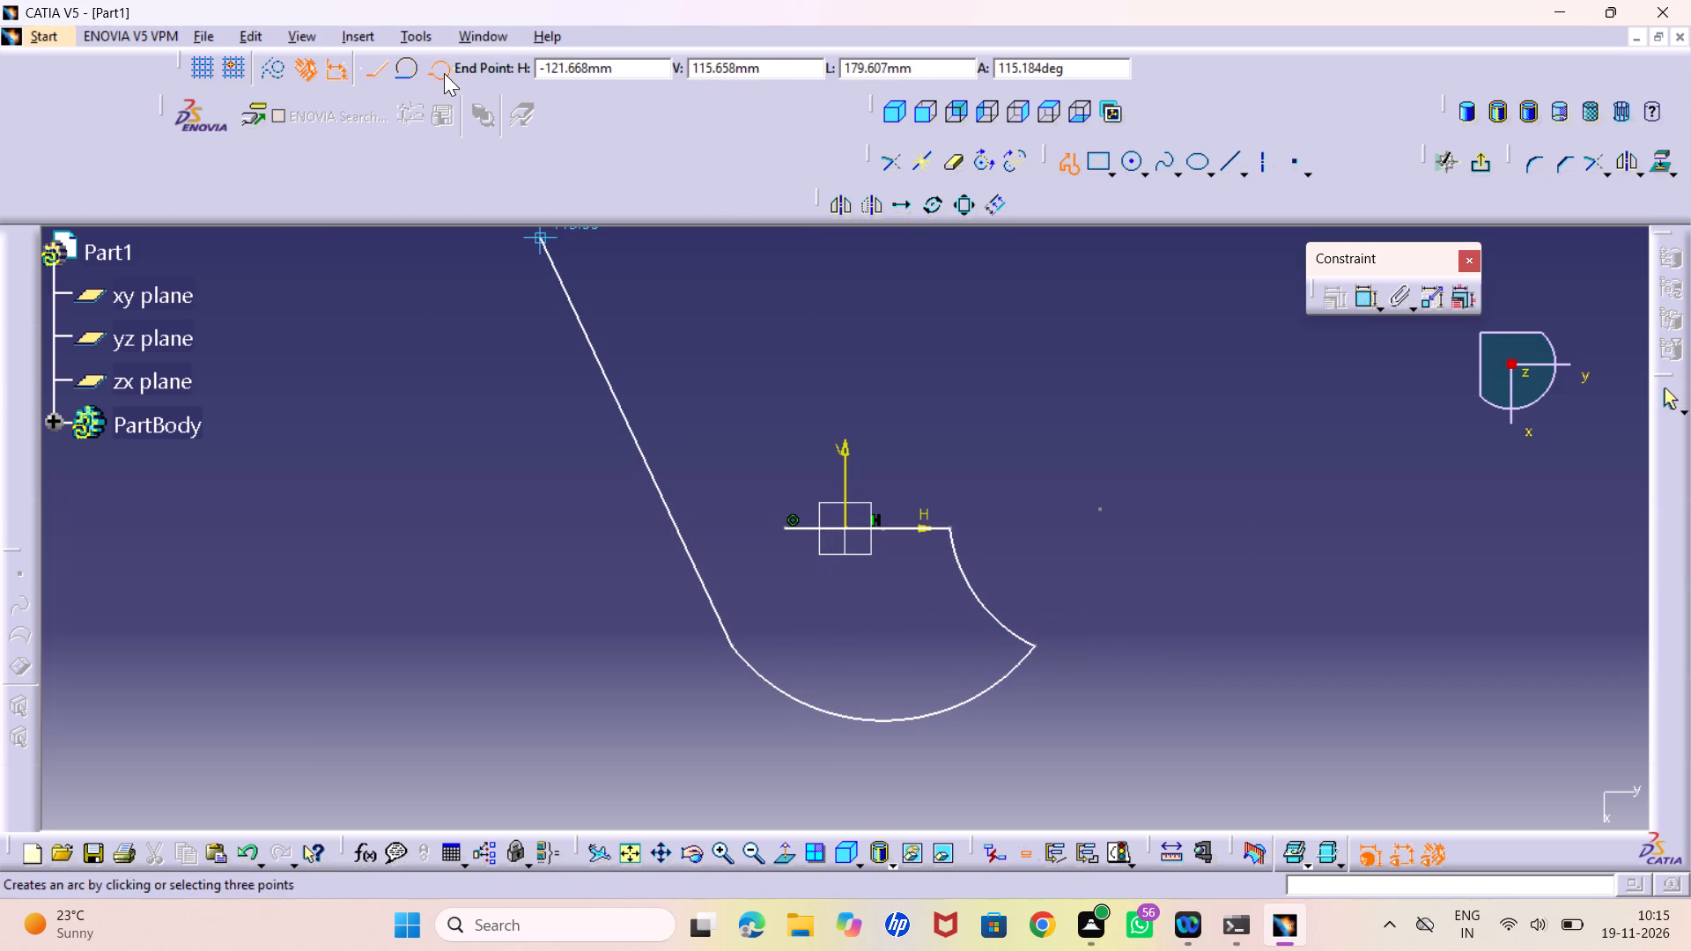
pyautogui.click(787, 555)
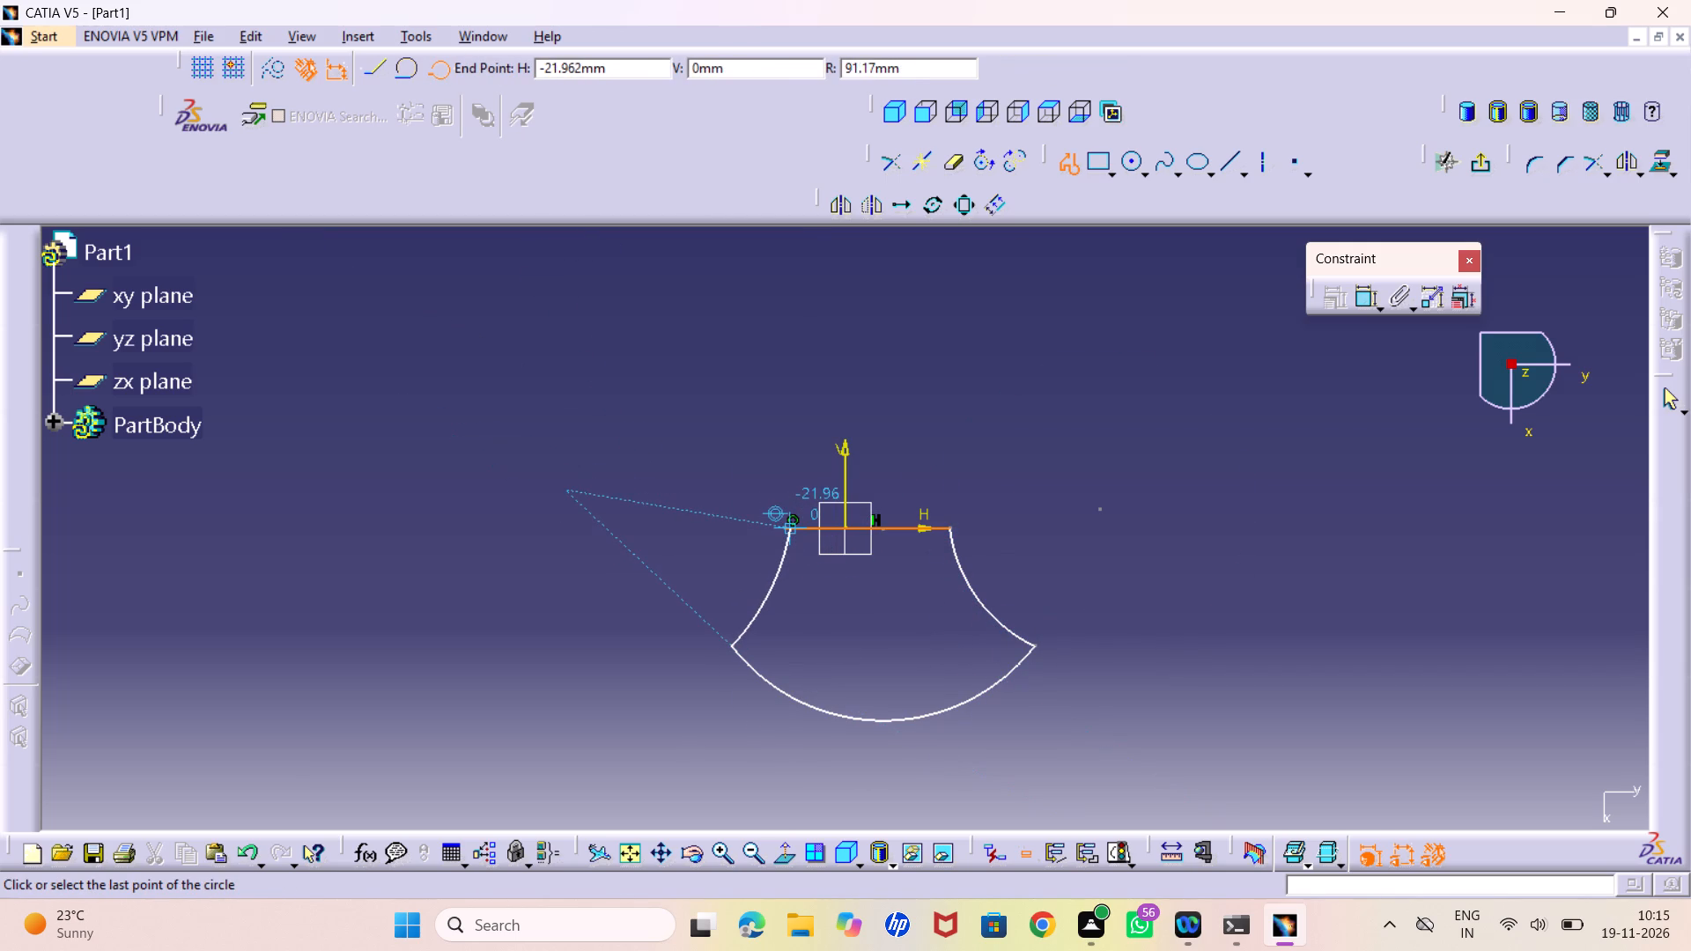
pyautogui.click(786, 529)
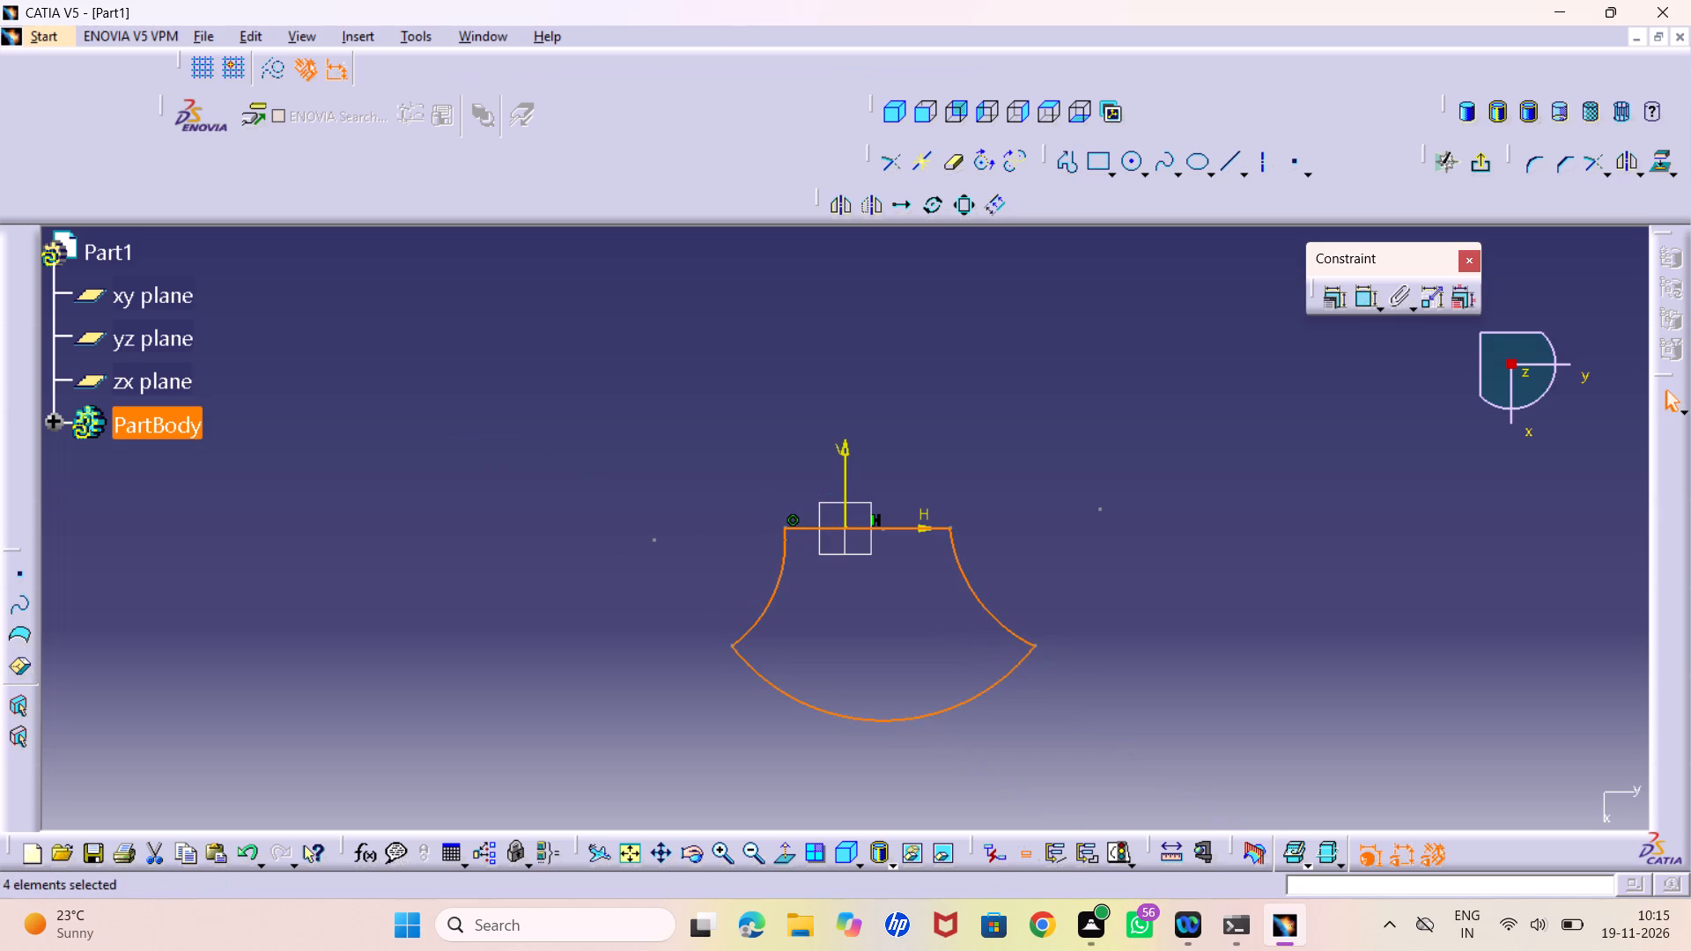
pyautogui.click(1395, 501)
# Constrain the profile's two side arcs to be symmetric about the V axis.
pyautogui.doubleClick(1362, 297)
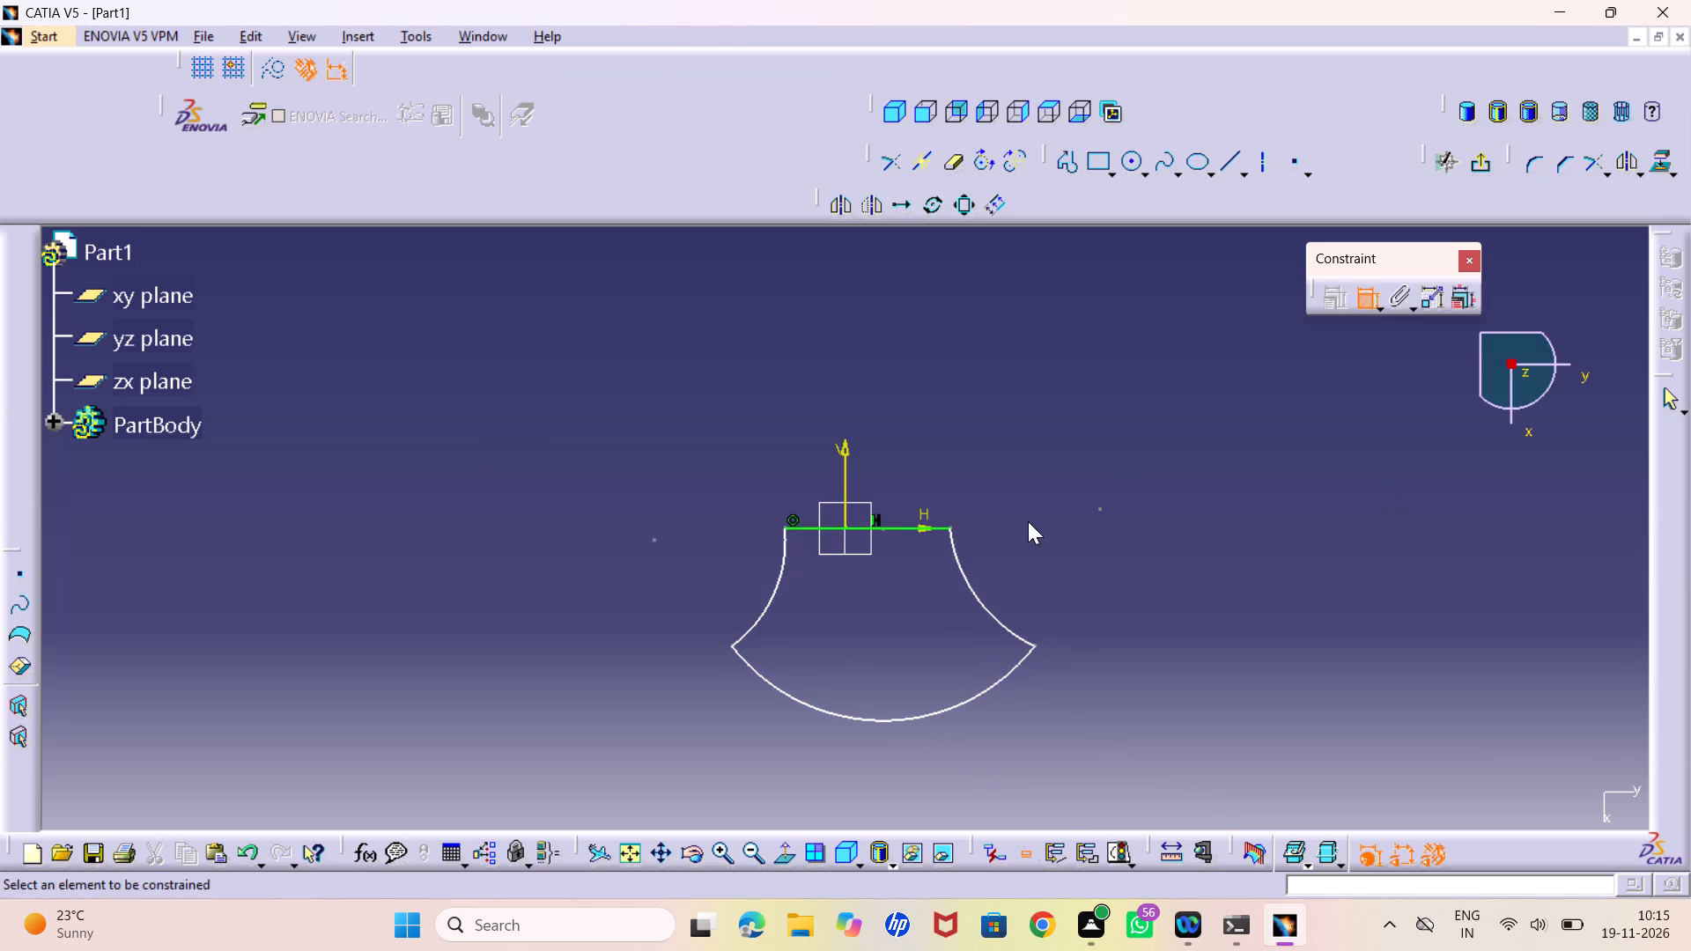
pyautogui.moveTo(789, 702); pyautogui.dragTo(782, 599, button='middle')
pyautogui.rightClick(789, 702)
pyautogui.moveTo(874, 669); pyautogui.dragTo(643, 567, button='middle')
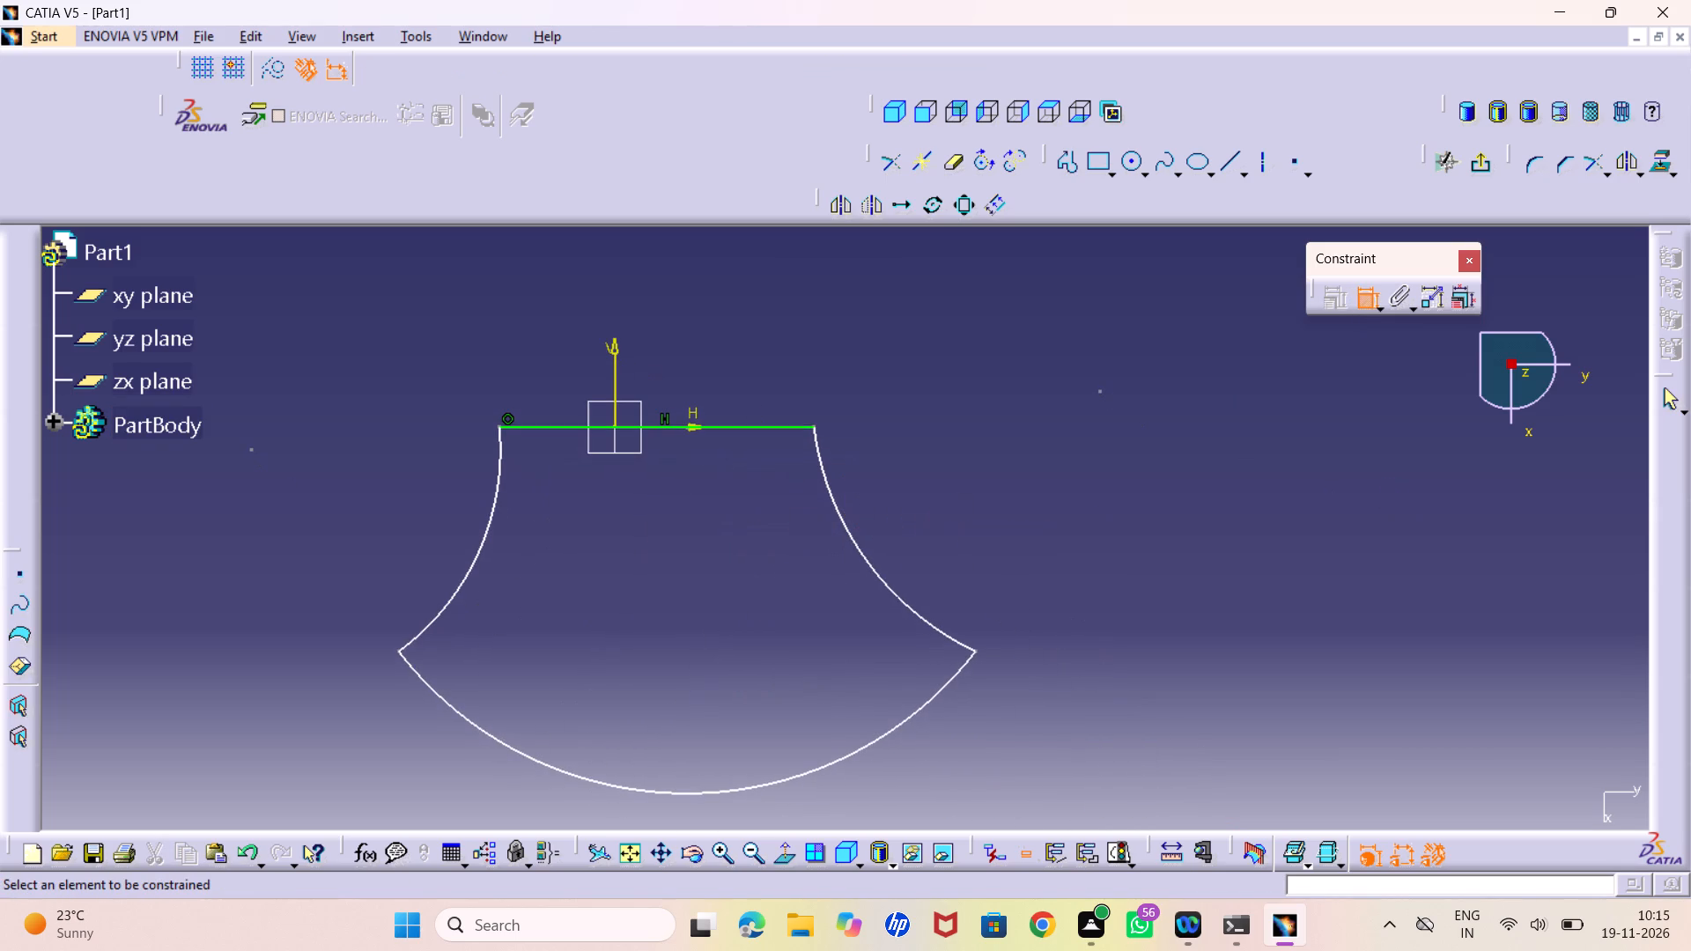
pyautogui.click(484, 545)
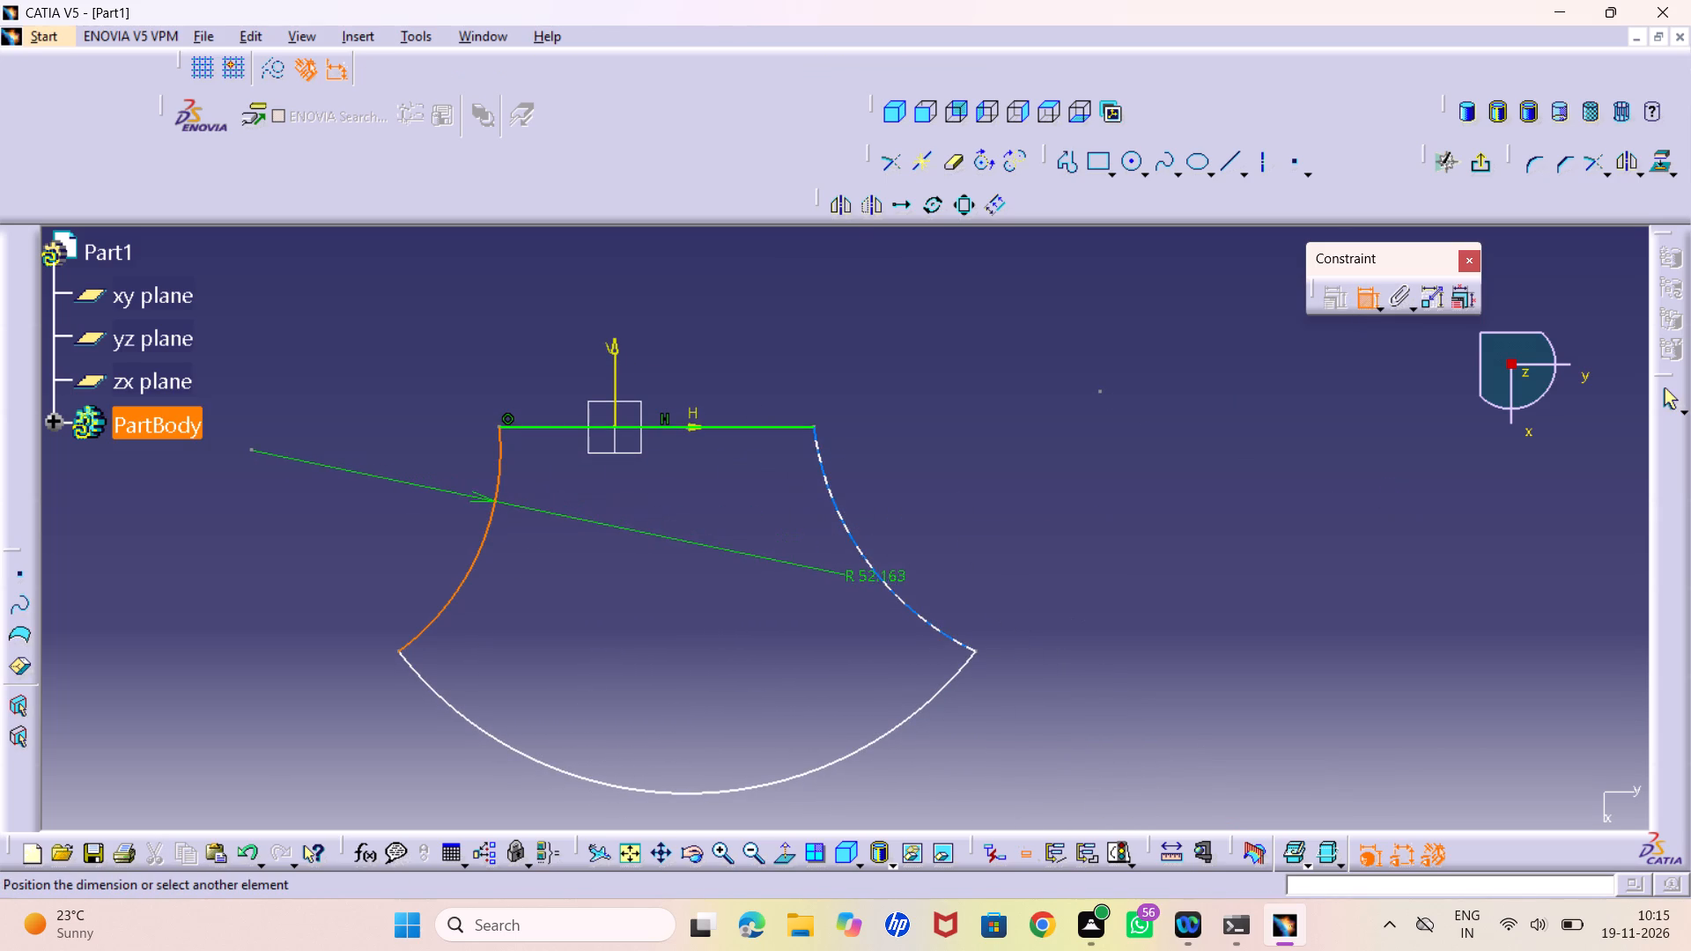
pyautogui.moveTo(879, 577); pyautogui.dragTo(882, 567)
pyautogui.rightClick(864, 347)
pyautogui.click(924, 596)
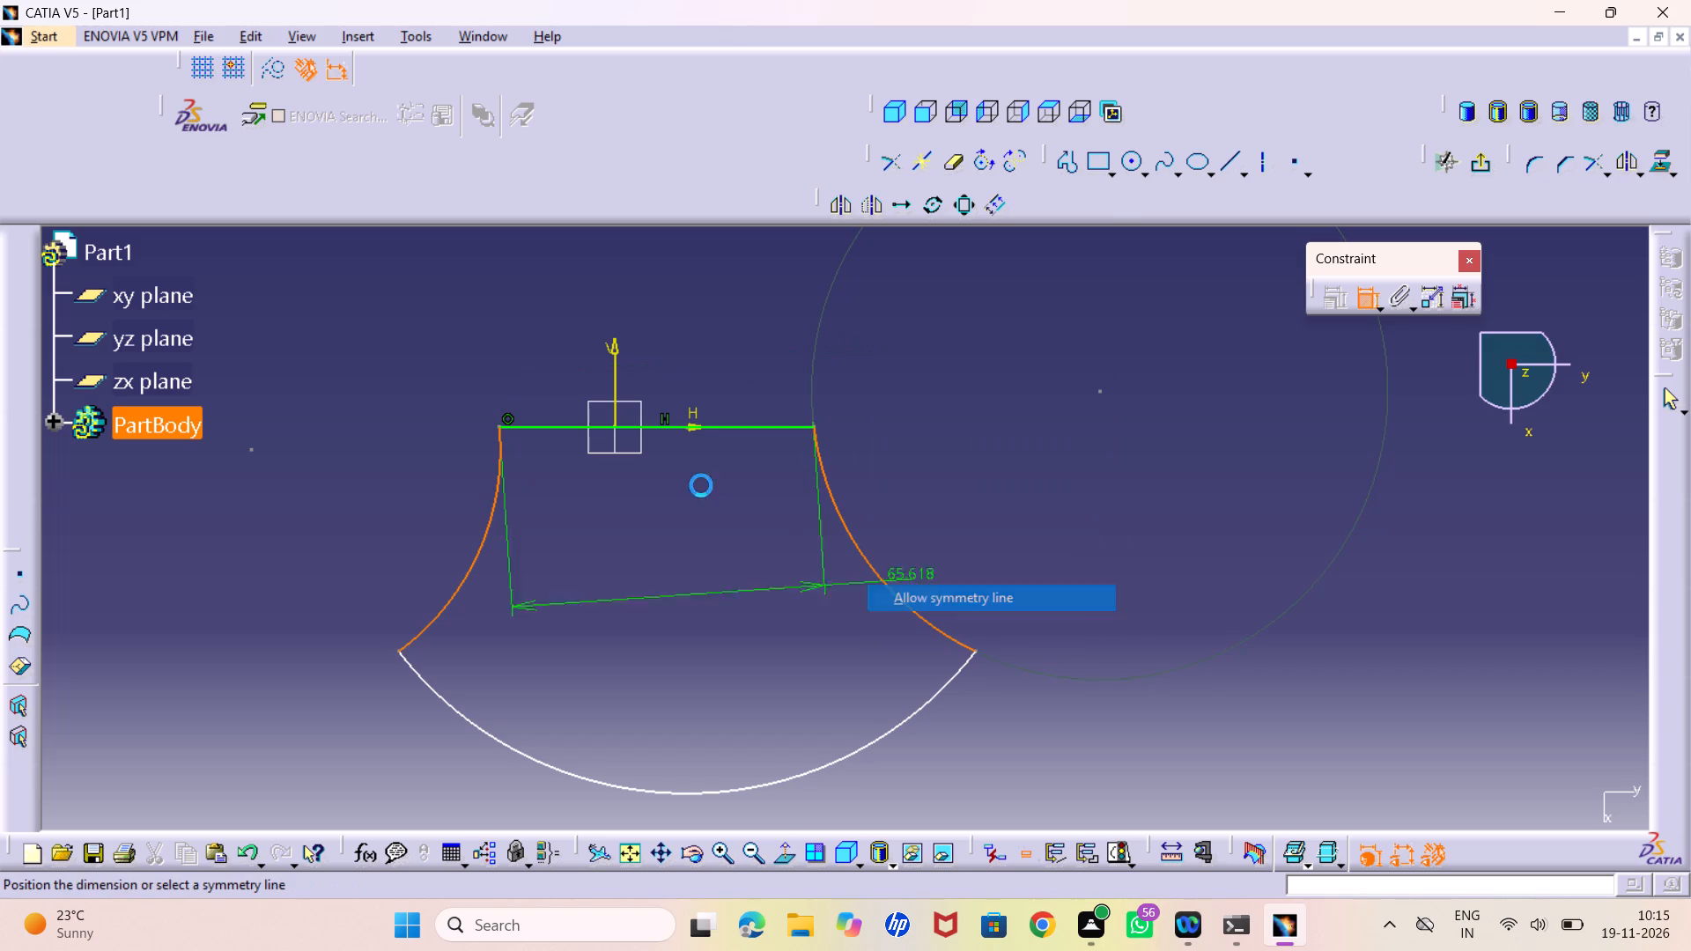
pyautogui.click(618, 359)
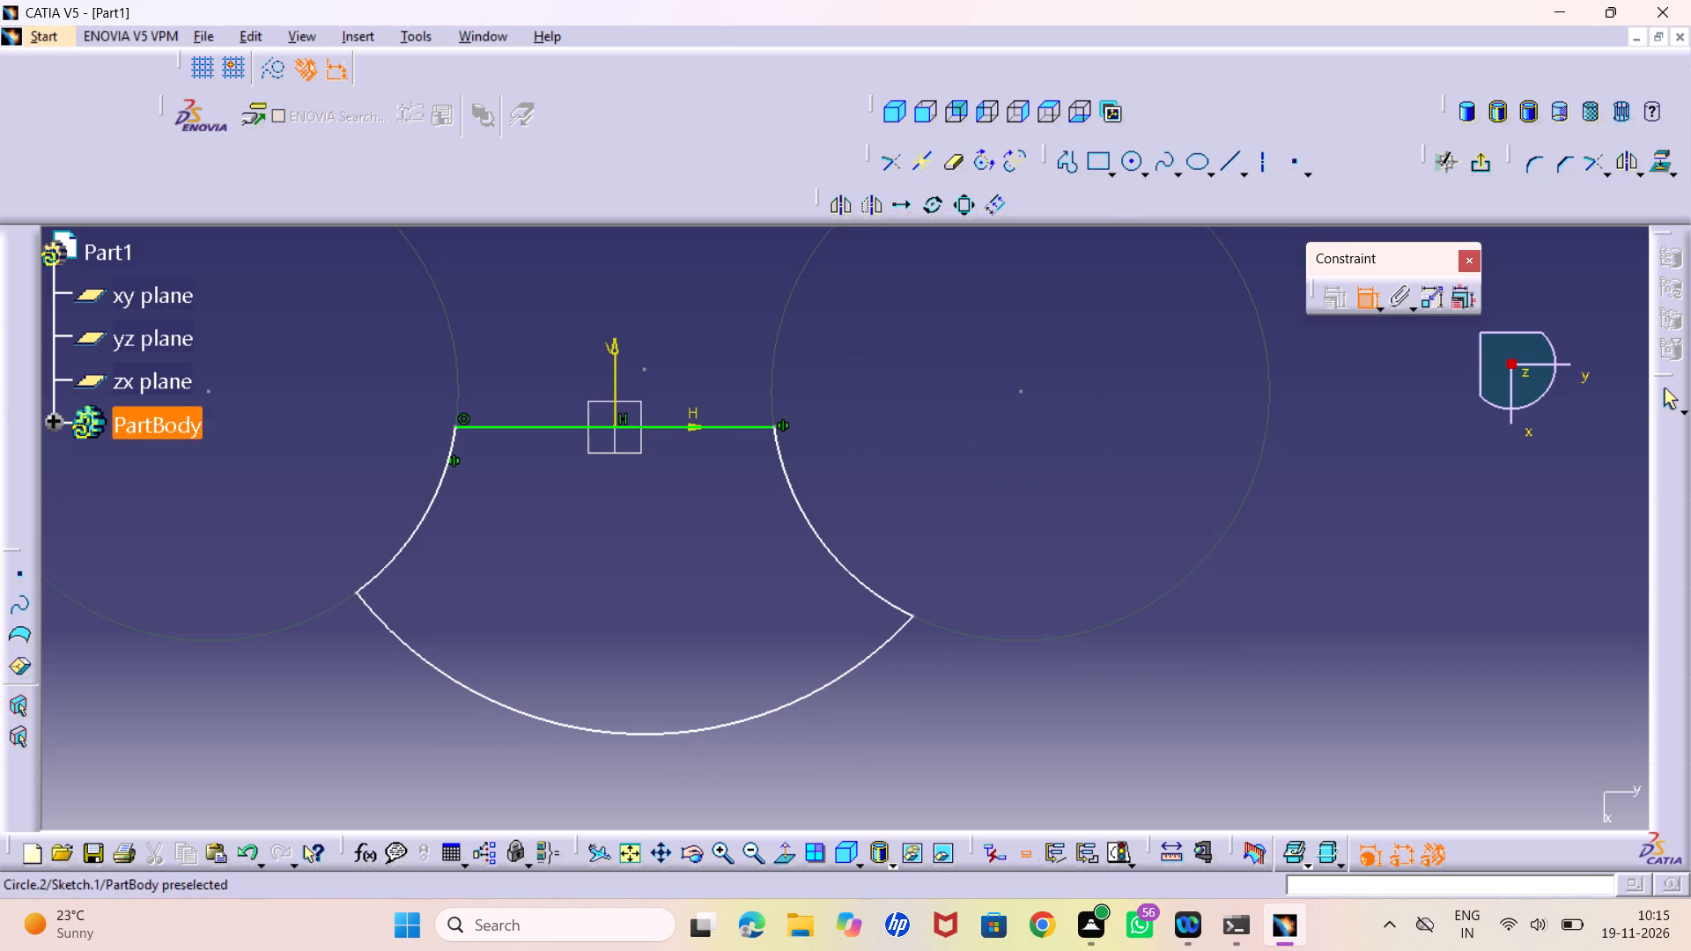
# Make the two endpoints of the profile's top line symmetric about the V axis.
pyautogui.click(454, 424)
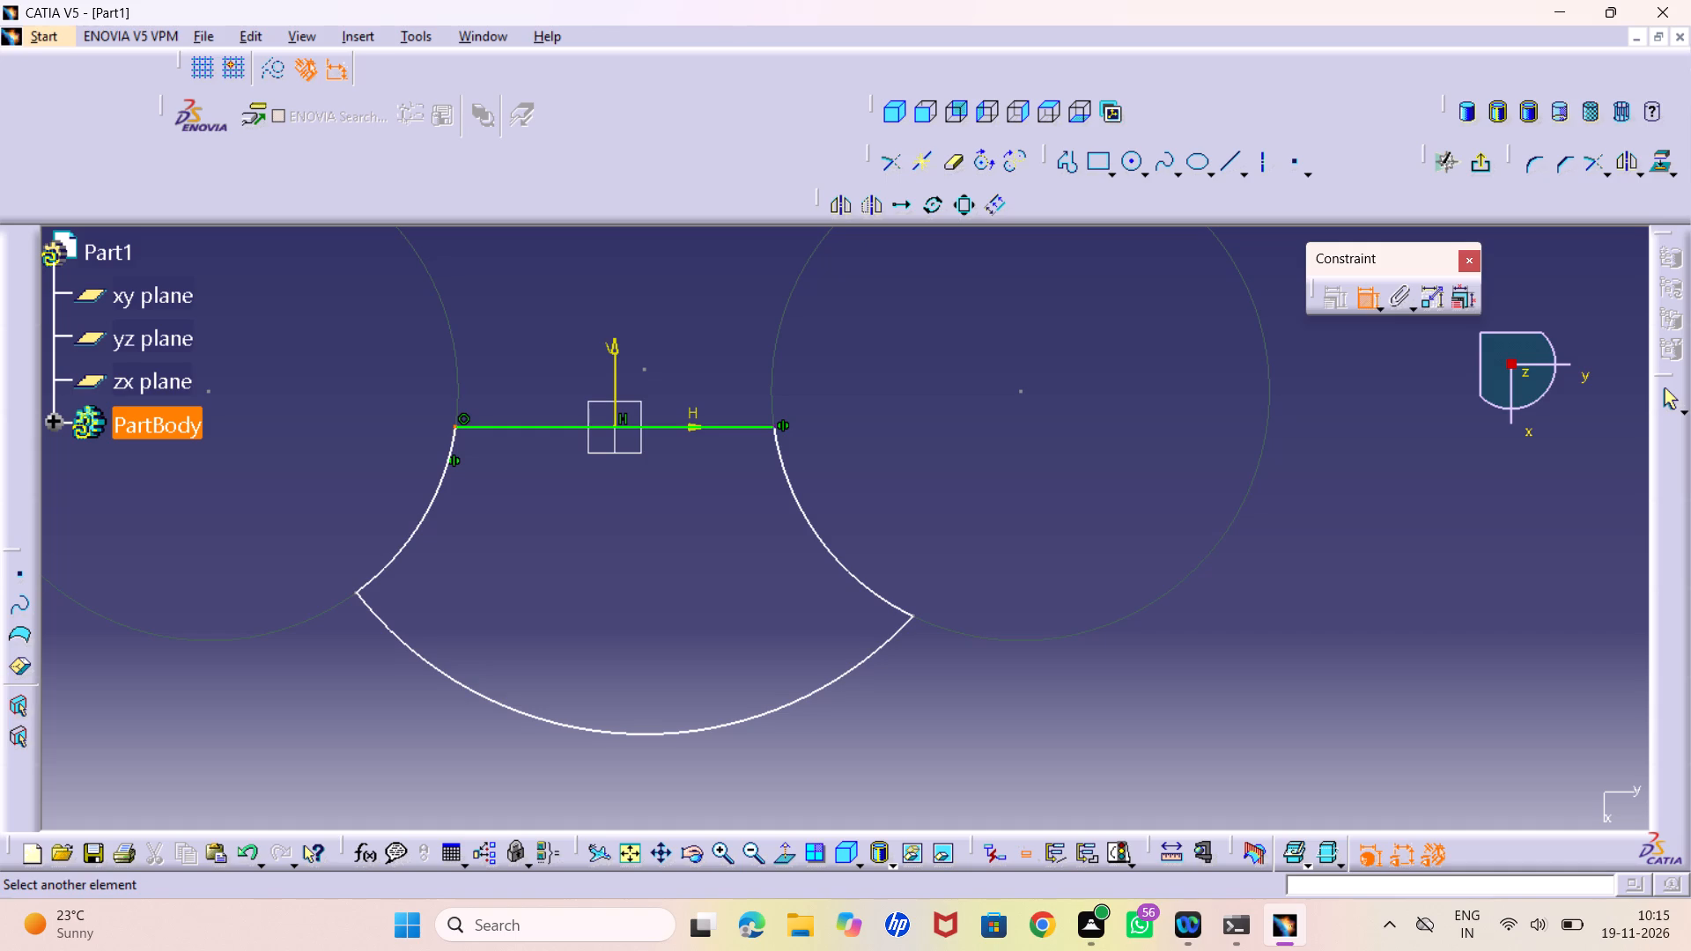
pyautogui.click(772, 427)
pyautogui.rightClick(753, 338)
pyautogui.click(821, 538)
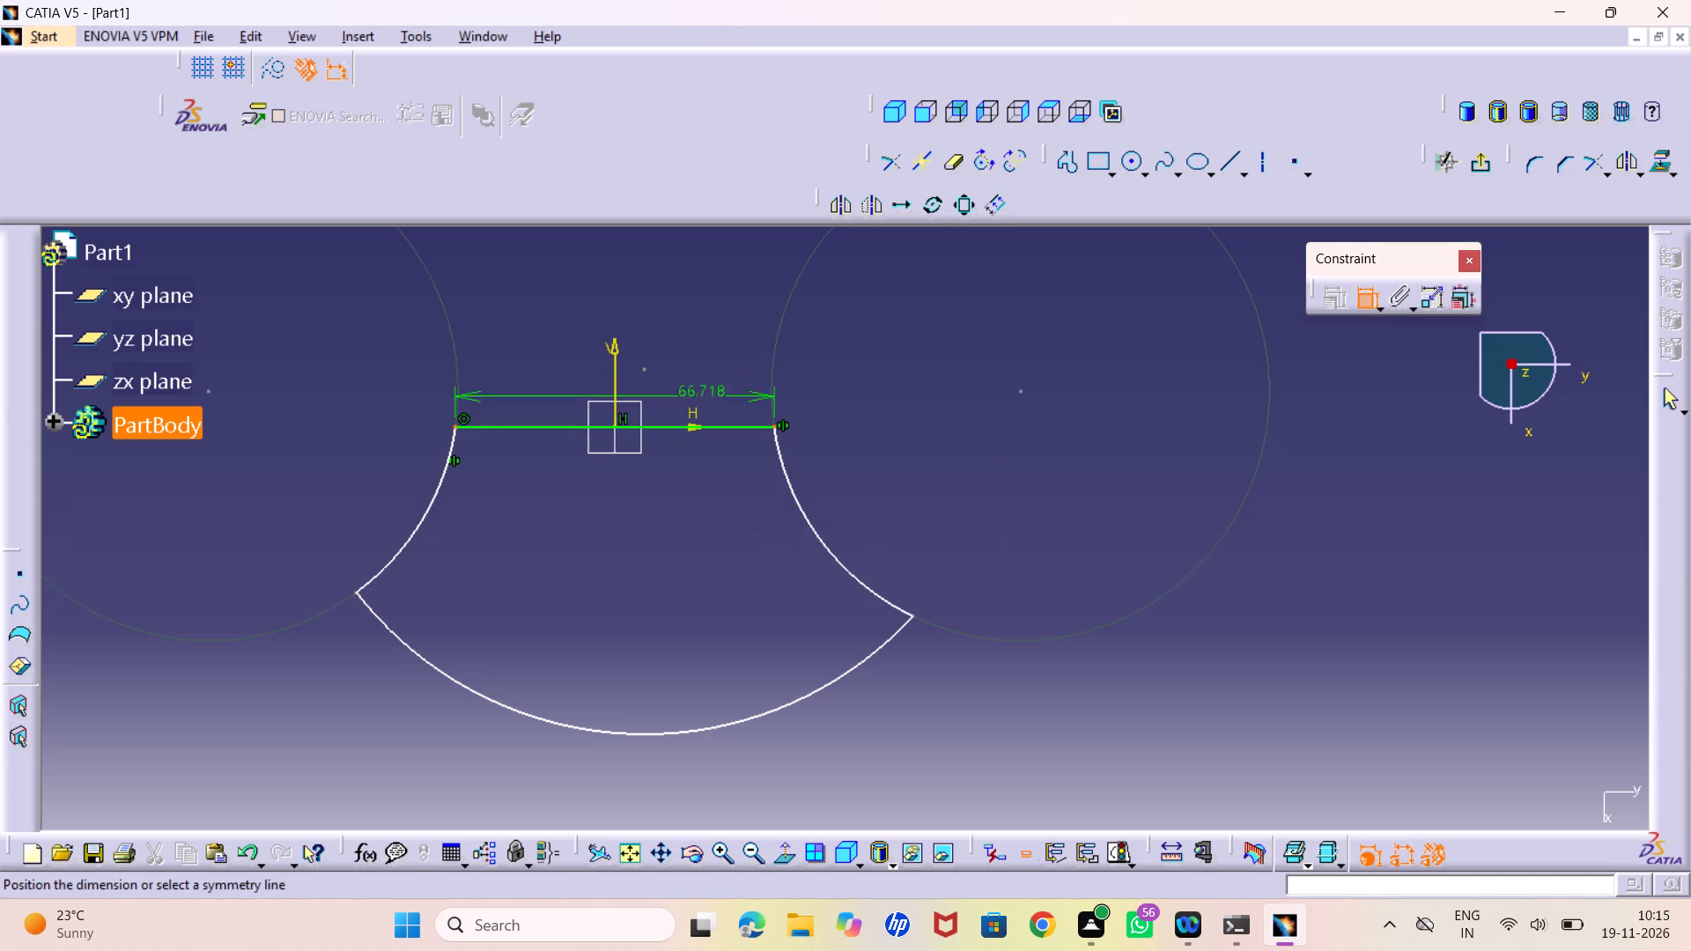
pyautogui.click(616, 349)
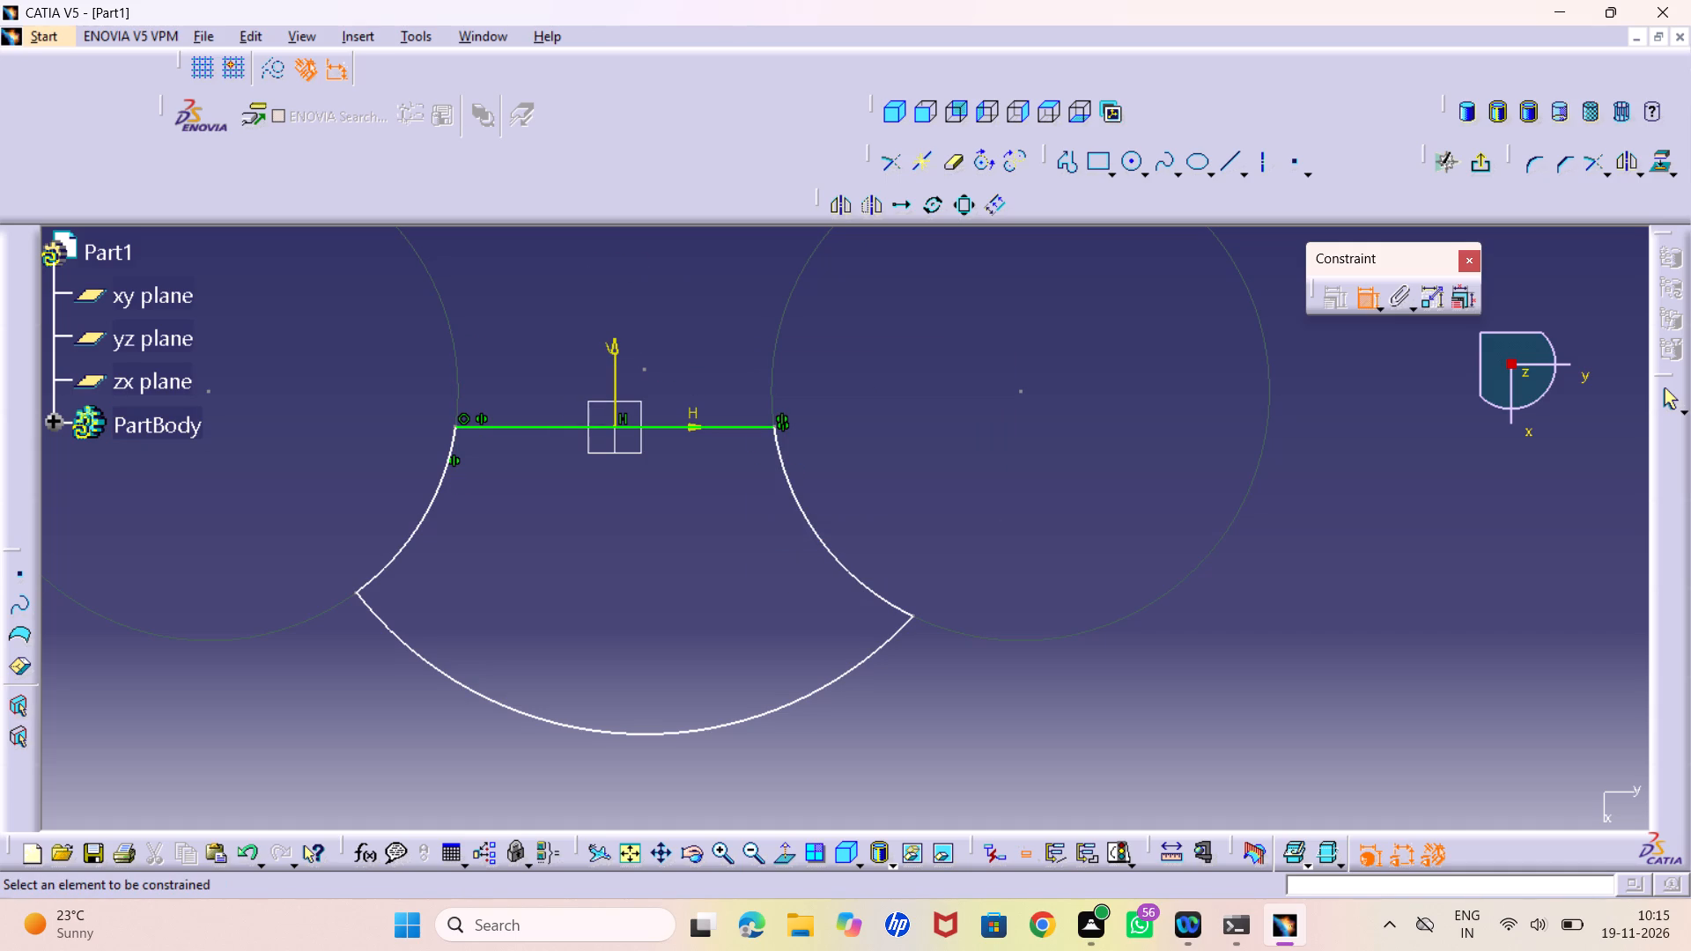
# Dimension the radius of the side arc on the positive H side and set it to 28 mm.
pyautogui.click(835, 562)
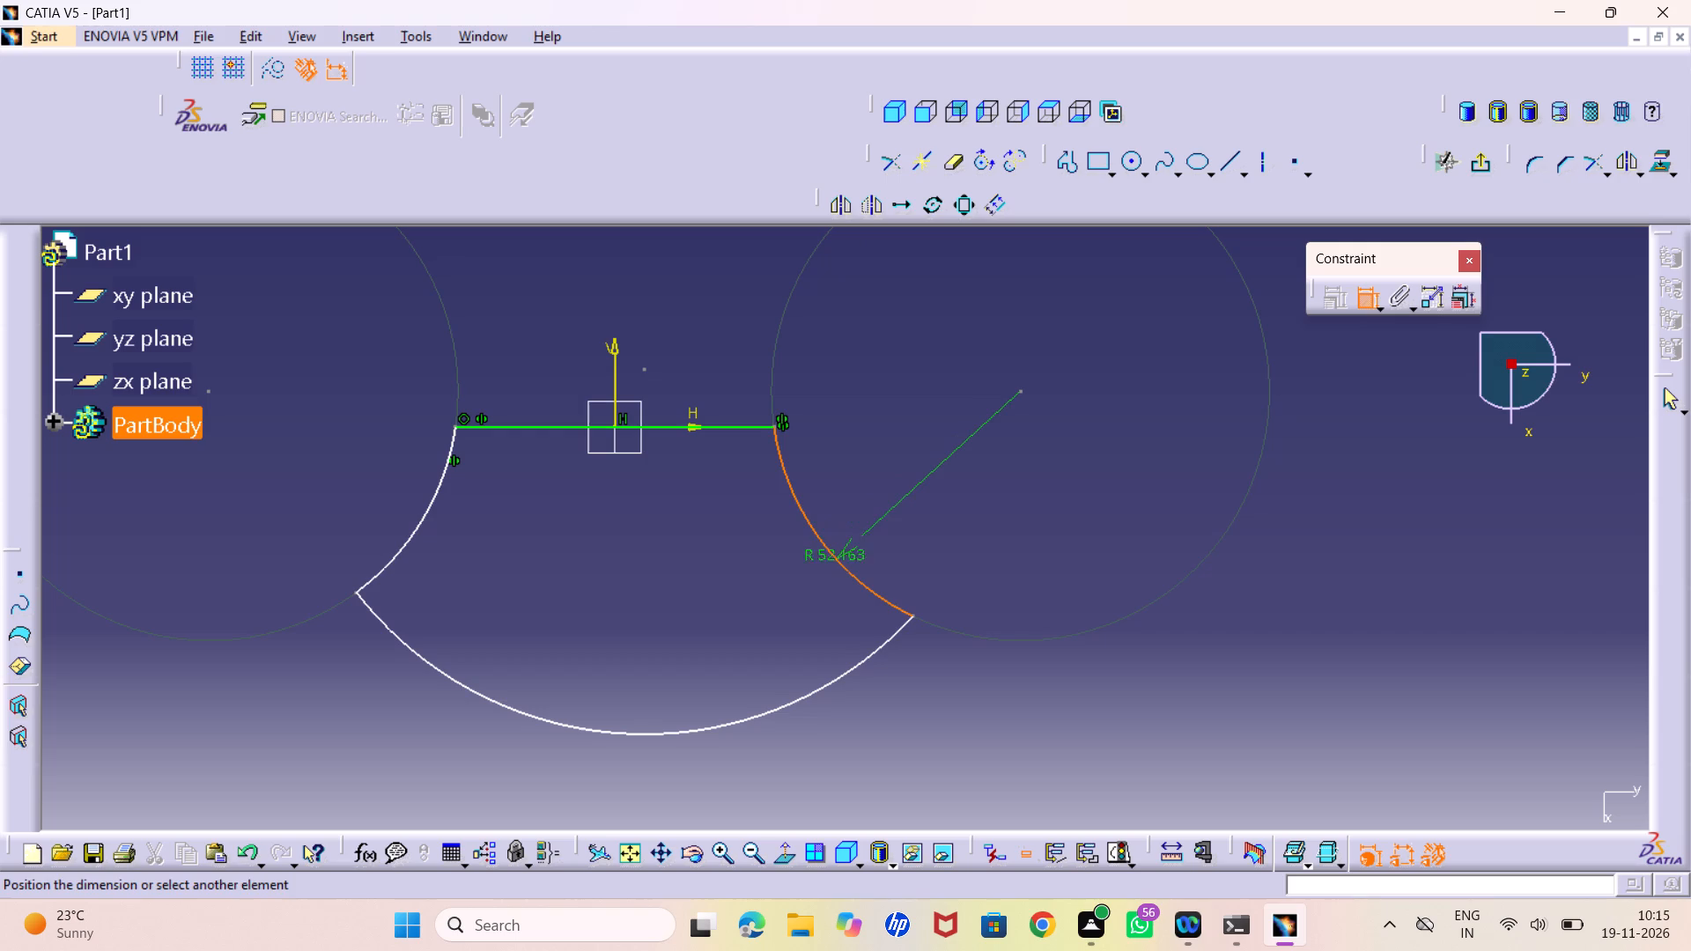
pyautogui.click(861, 527)
pyautogui.doubleClick(859, 516)
pyautogui.write('28')
pyautogui.press('Return')
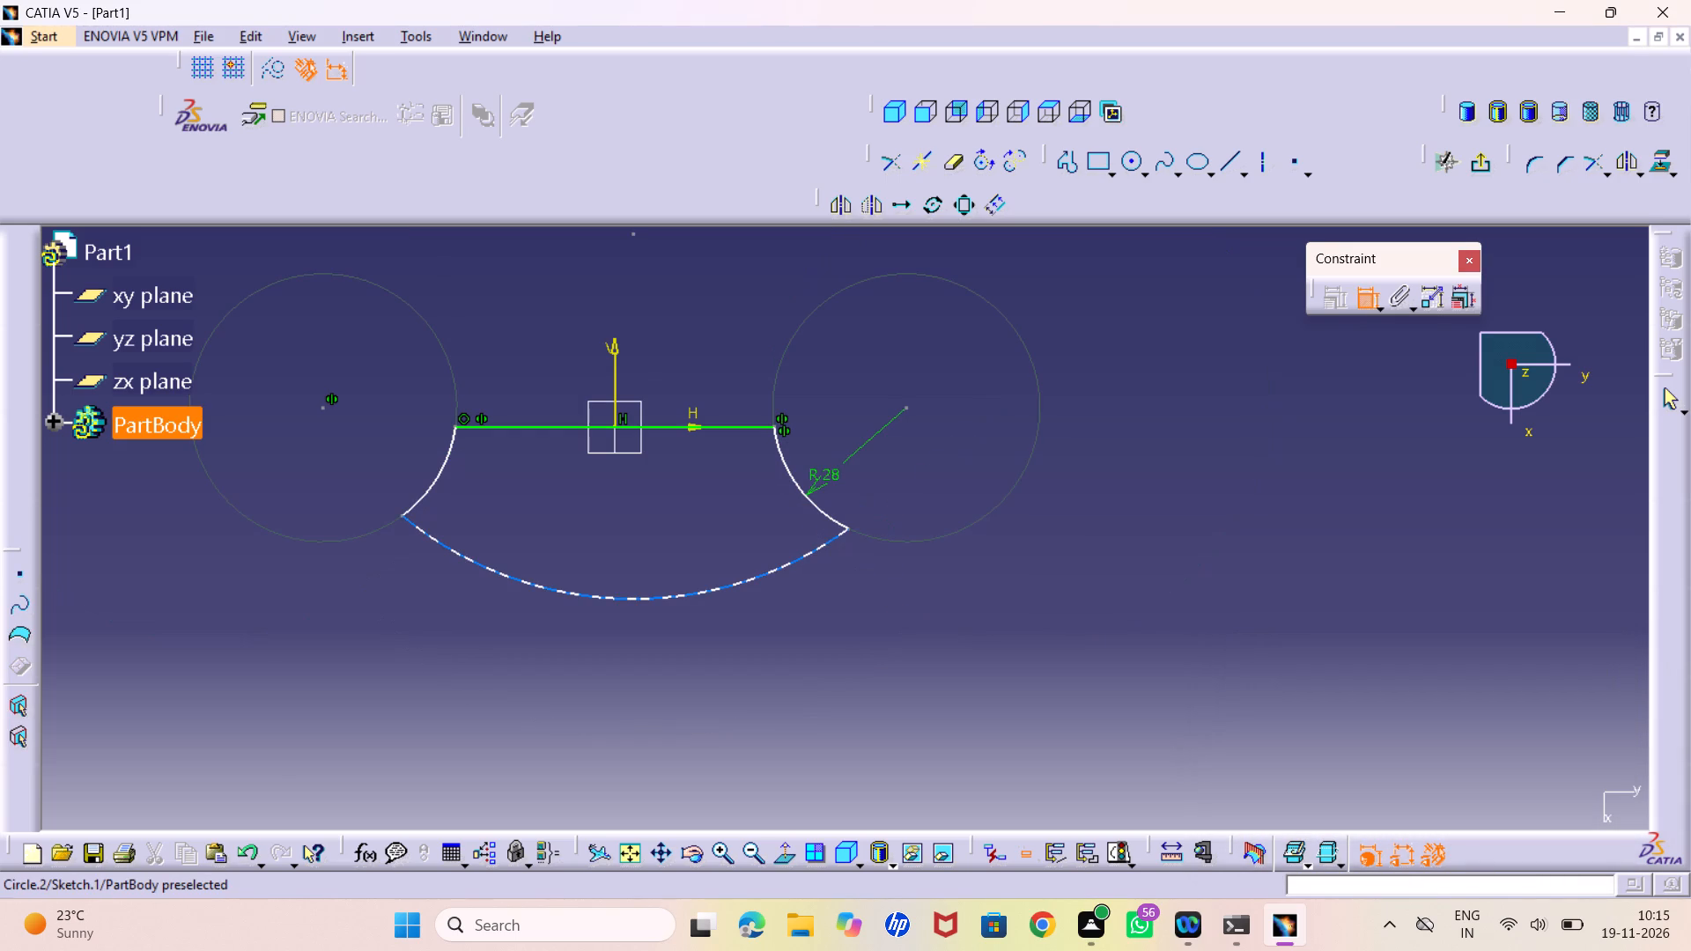
# Add a radius dimension to the bottom arc, placing it inside the profile.
pyautogui.click(652, 596)
pyautogui.click(648, 562)
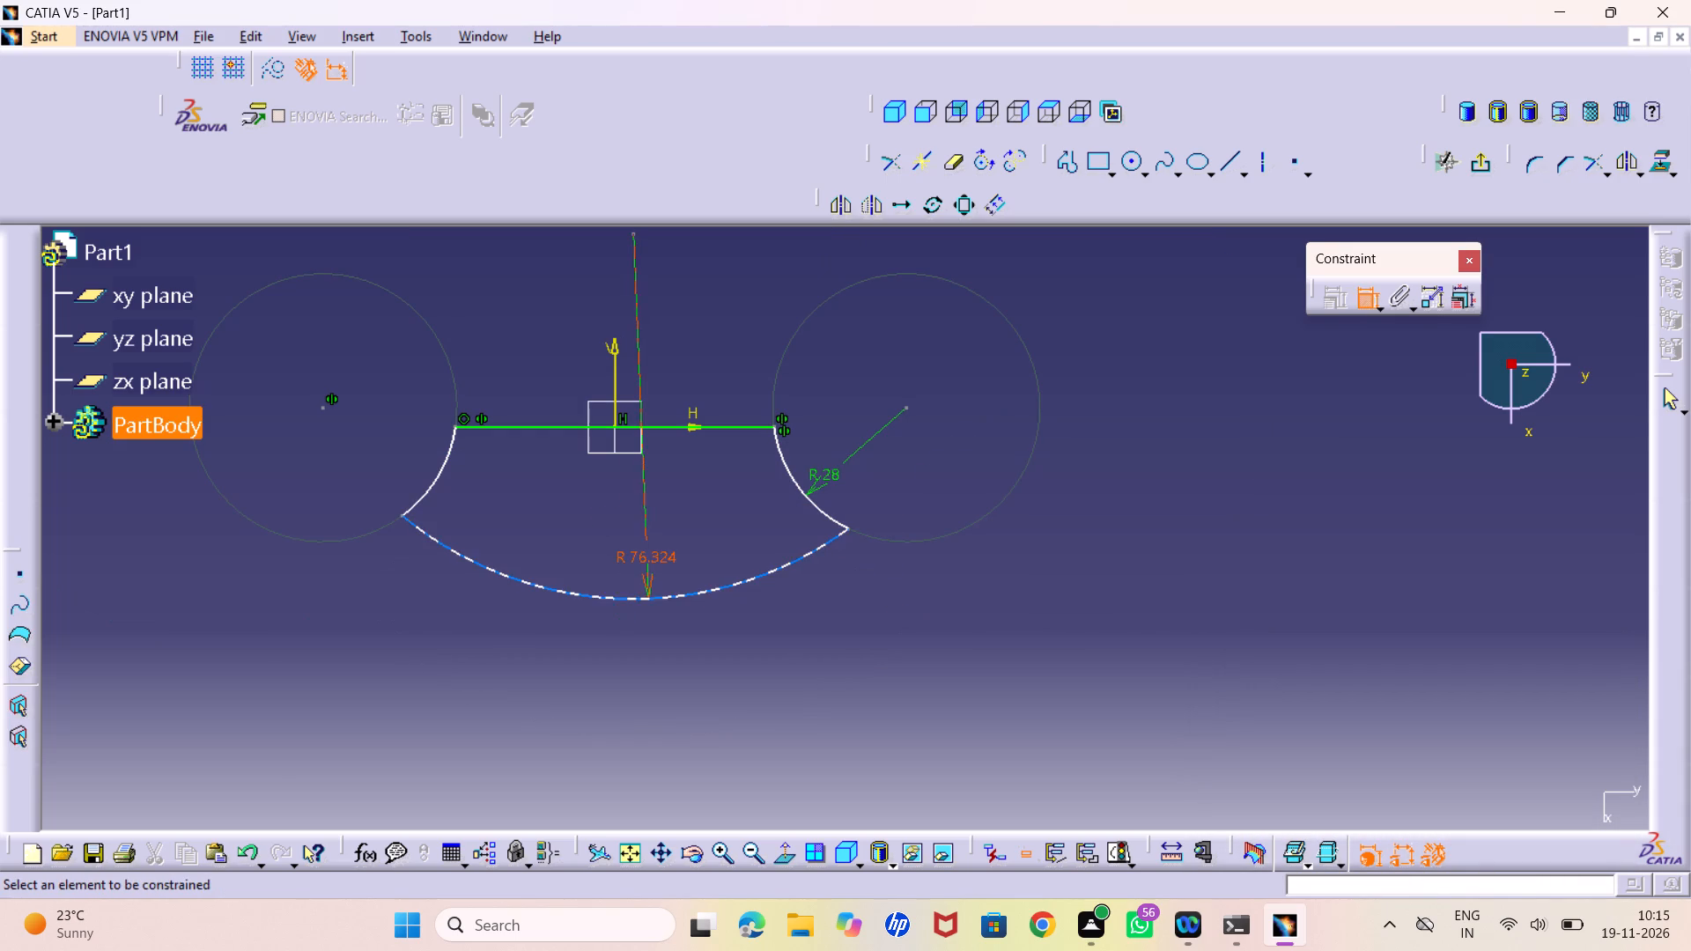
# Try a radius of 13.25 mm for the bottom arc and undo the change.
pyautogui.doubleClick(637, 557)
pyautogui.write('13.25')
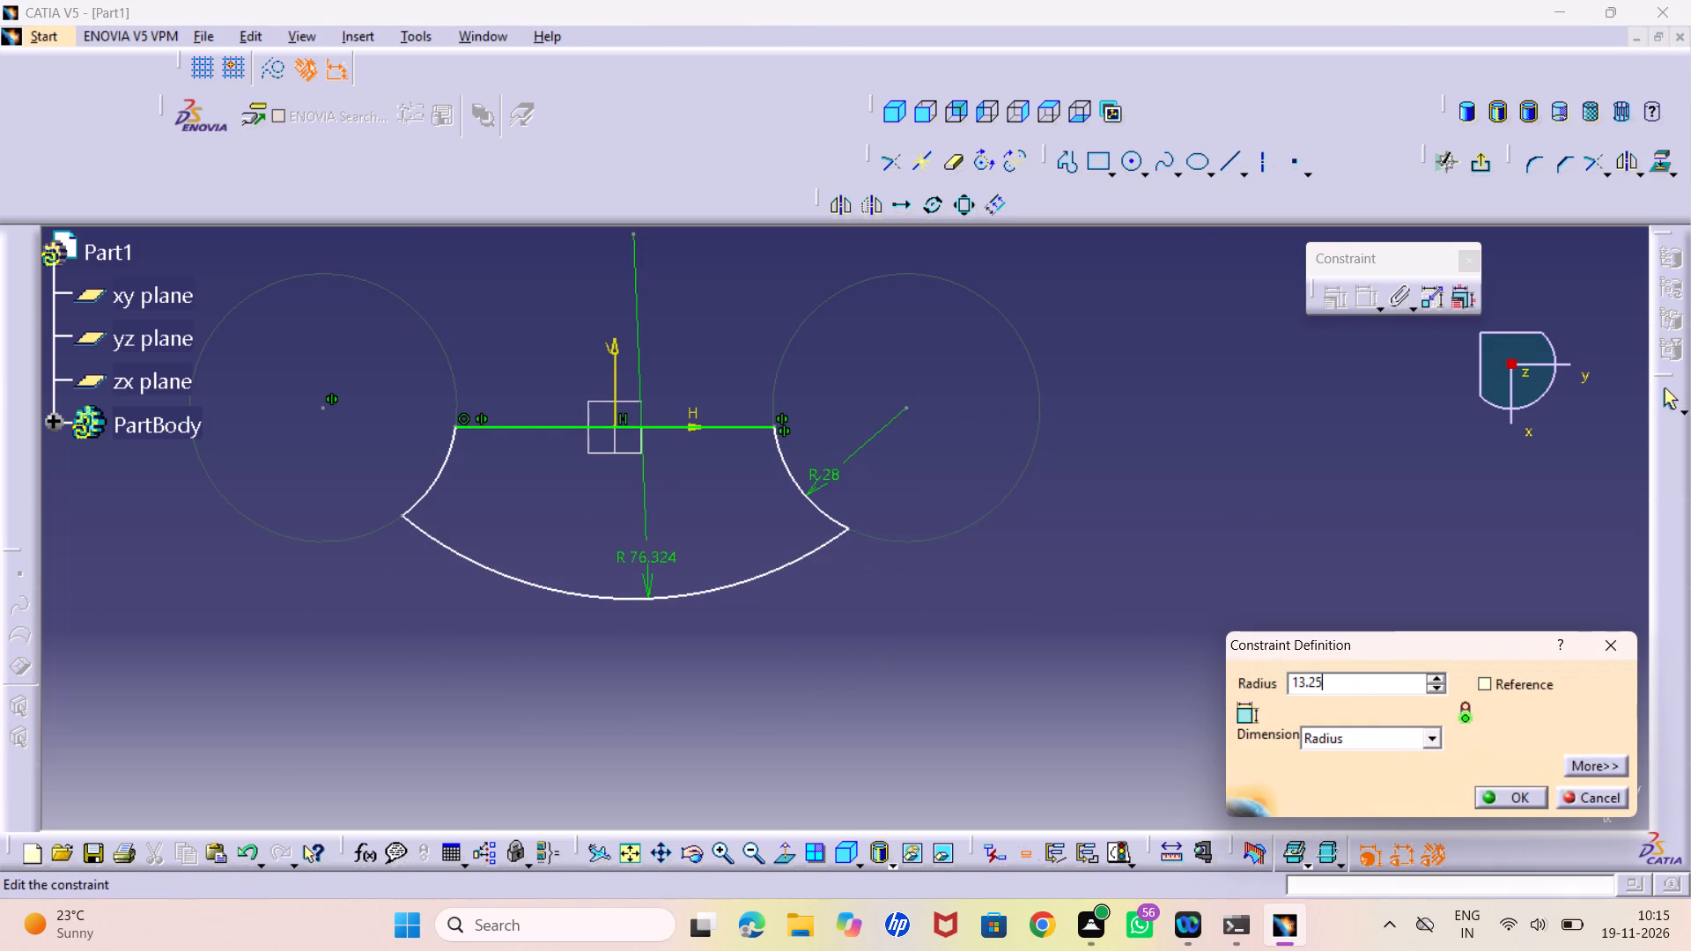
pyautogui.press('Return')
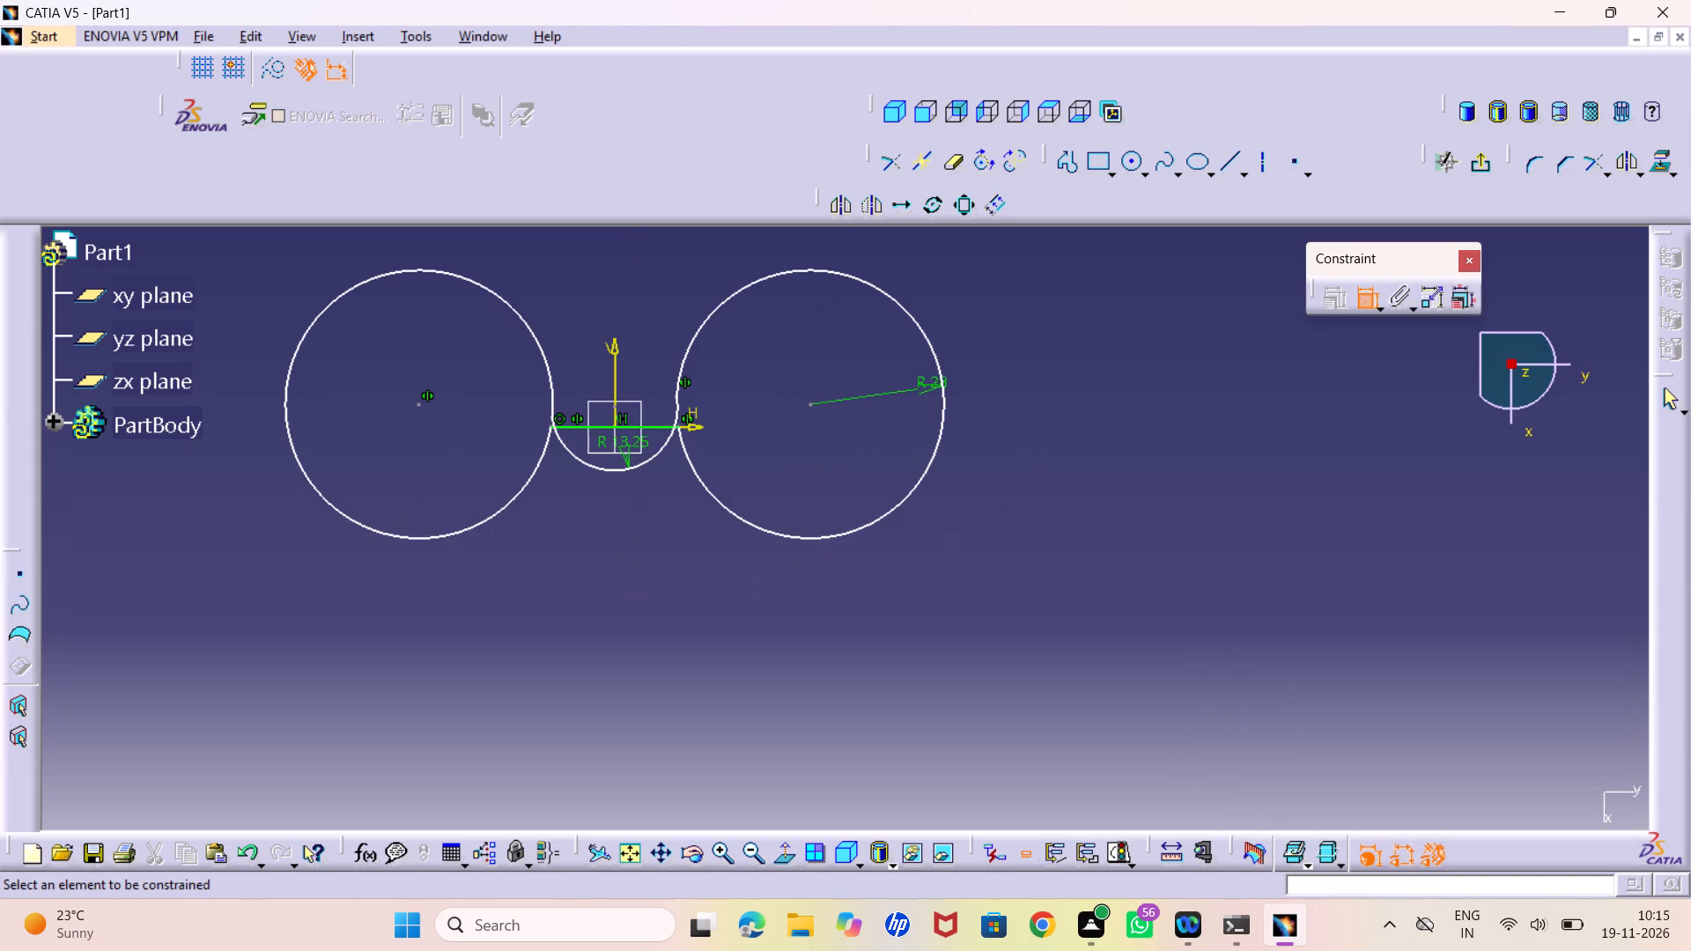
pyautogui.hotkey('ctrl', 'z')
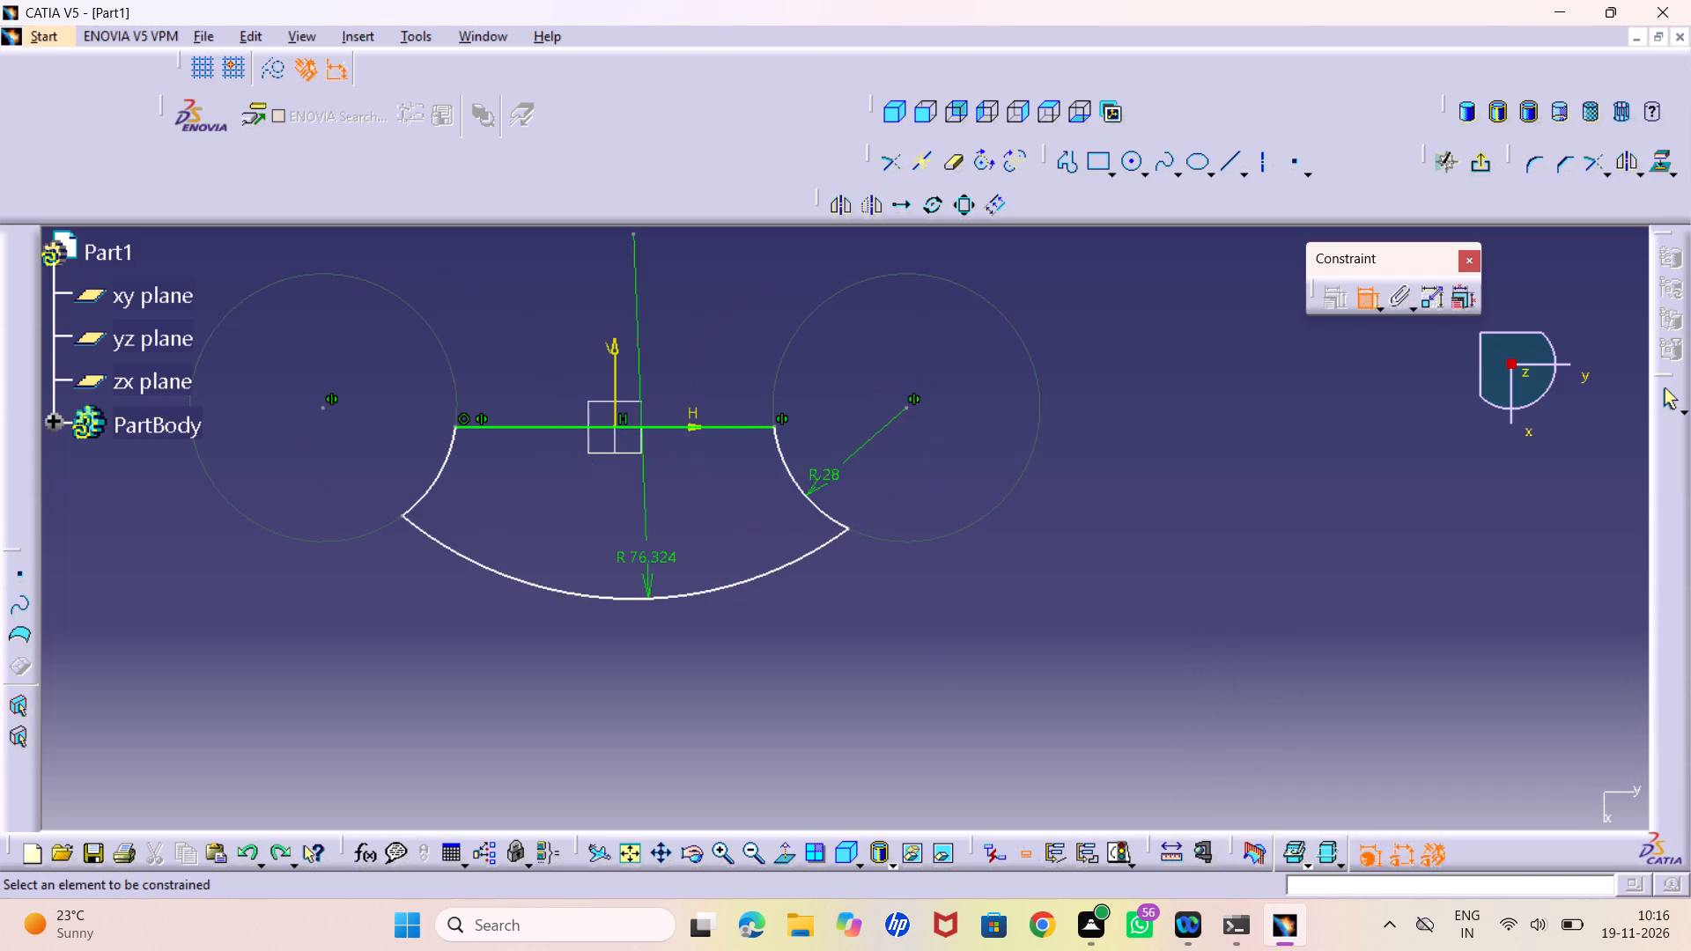
# Dimension the length of the profile's top line above the H axis and set it to 7 mm.
pyautogui.click(575, 418)
pyautogui.click(557, 427)
pyautogui.click(581, 342)
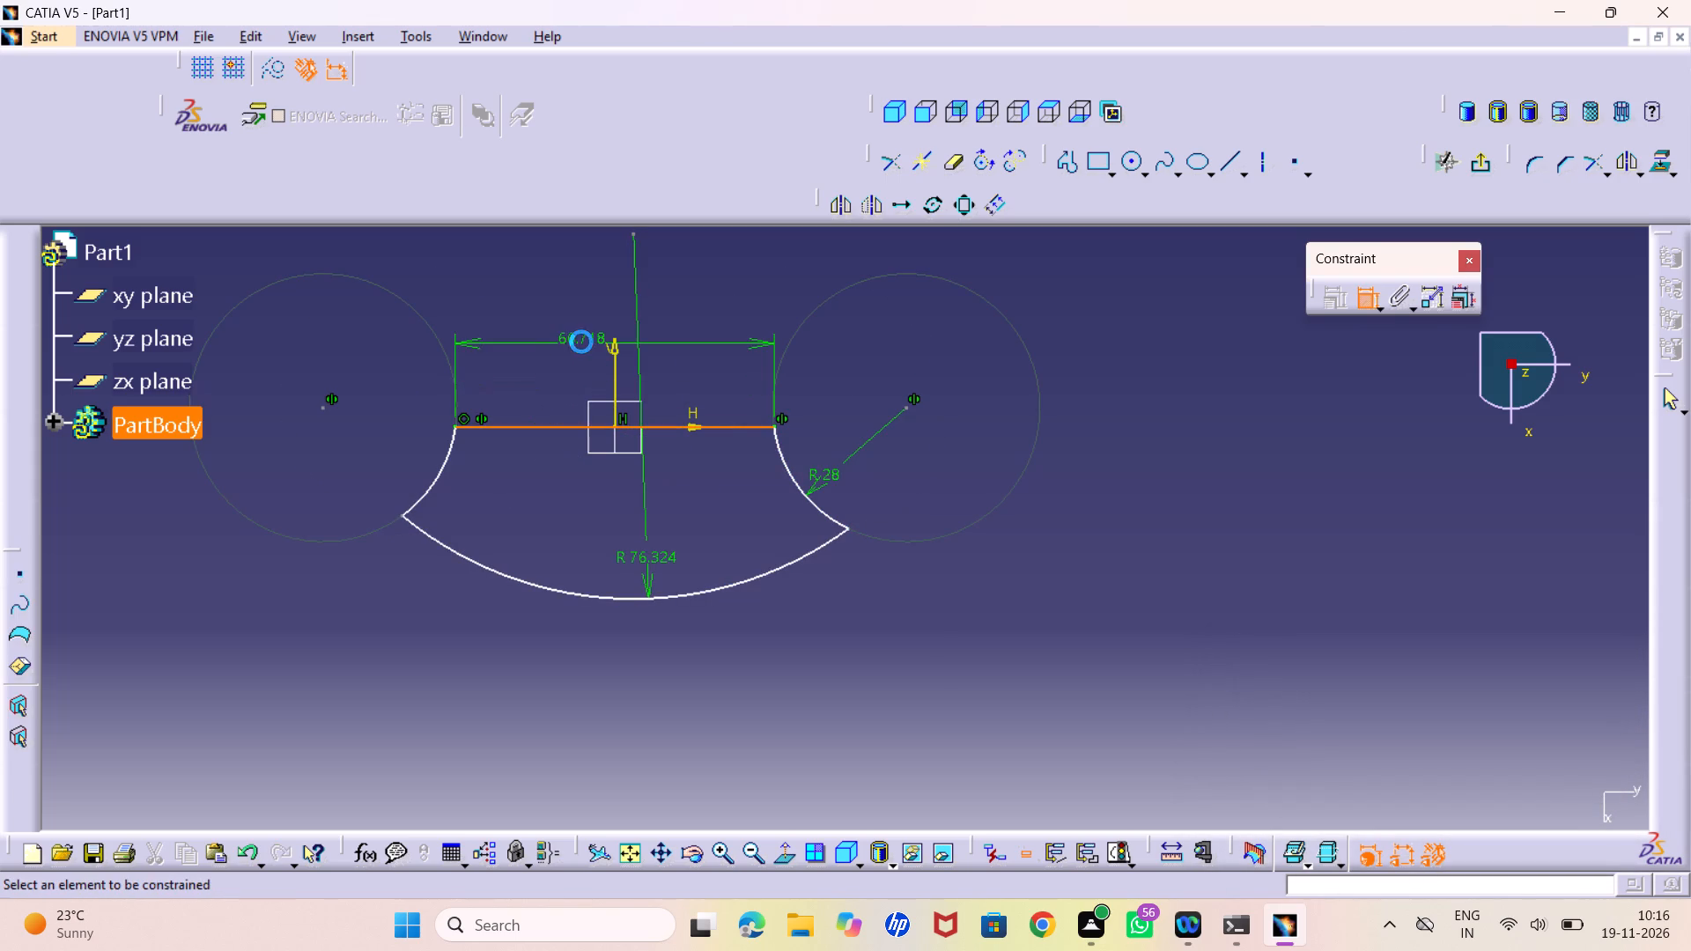
pyautogui.doubleClick(580, 337)
pyautogui.press('7')
pyautogui.press('Return')
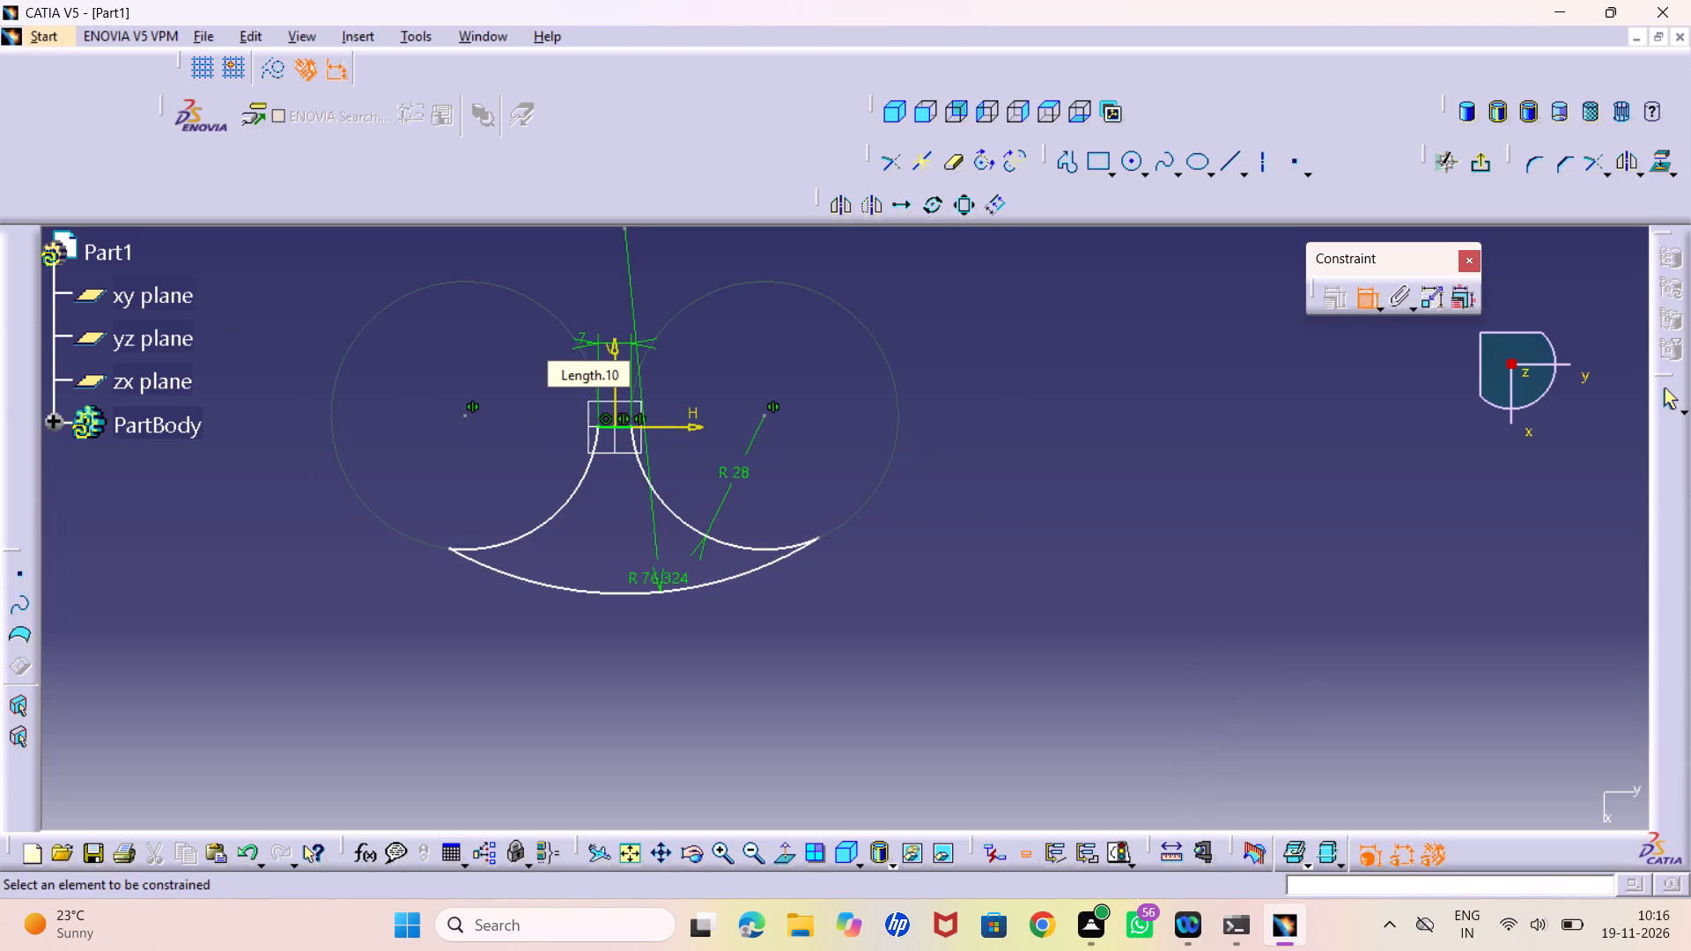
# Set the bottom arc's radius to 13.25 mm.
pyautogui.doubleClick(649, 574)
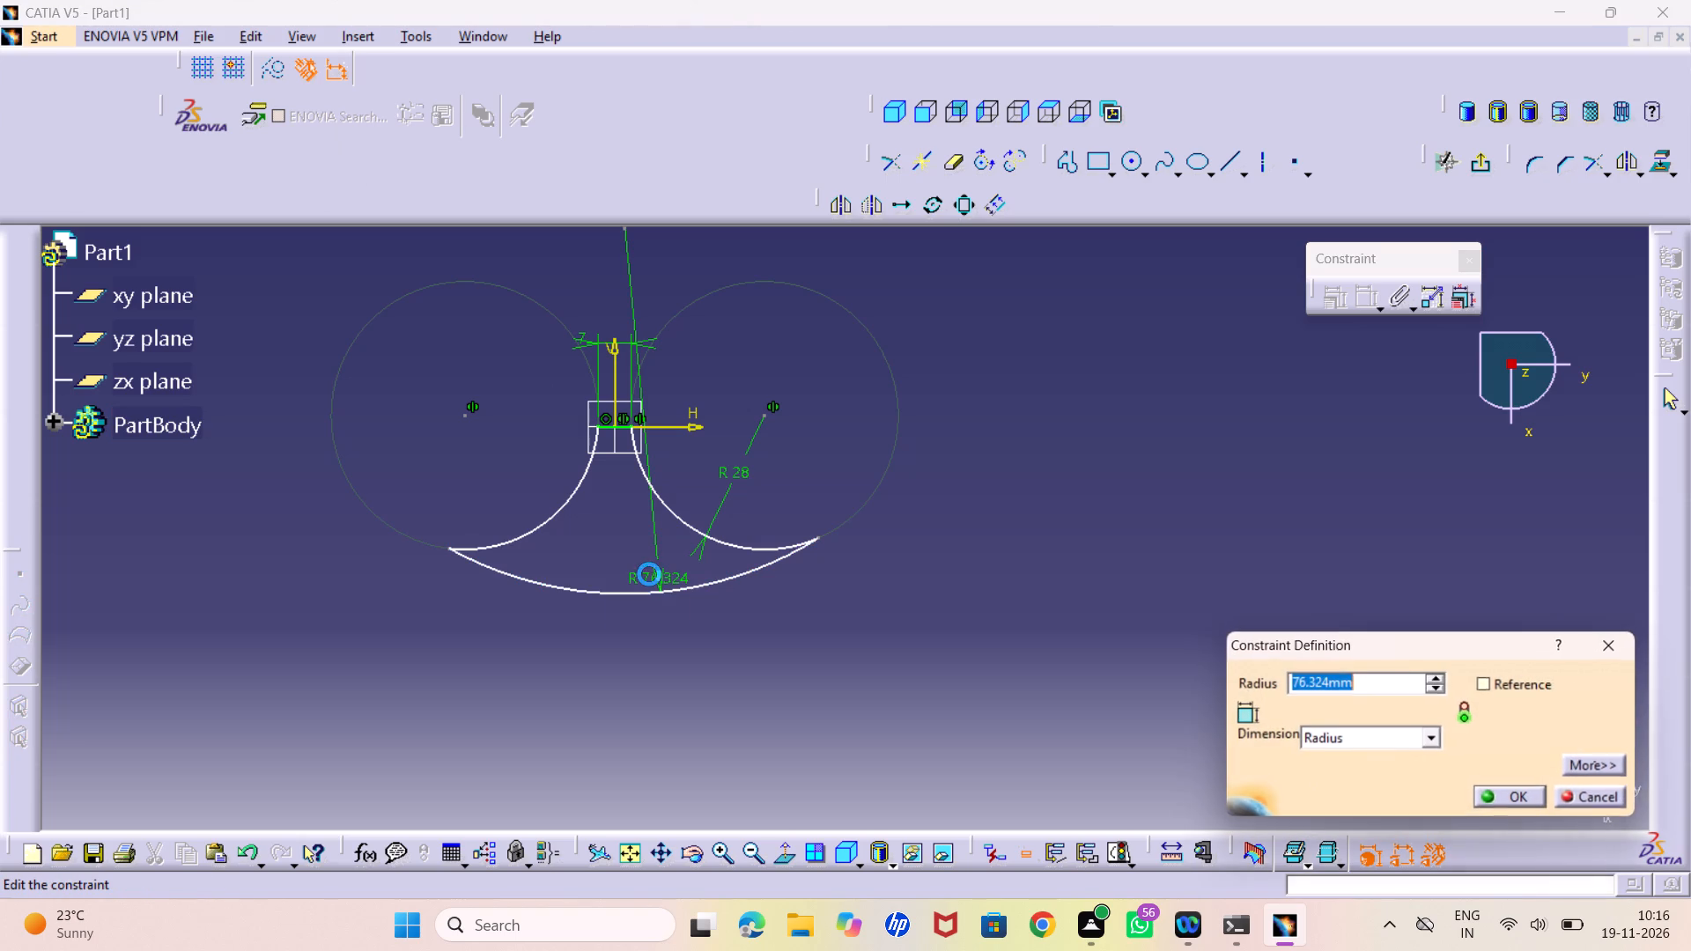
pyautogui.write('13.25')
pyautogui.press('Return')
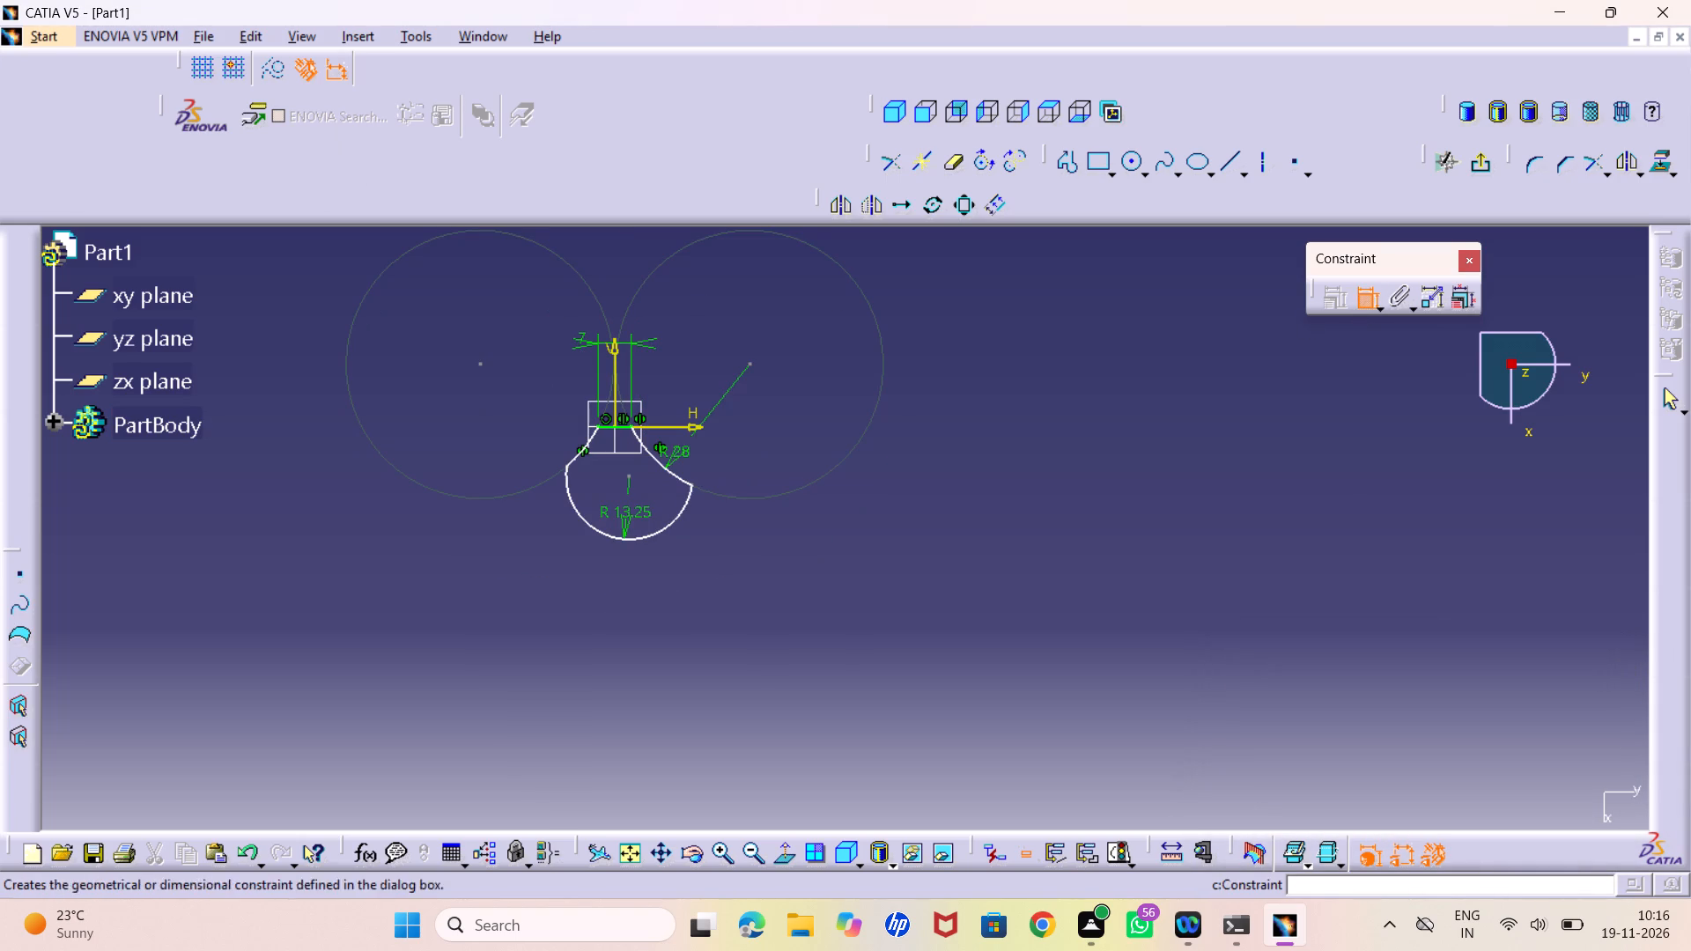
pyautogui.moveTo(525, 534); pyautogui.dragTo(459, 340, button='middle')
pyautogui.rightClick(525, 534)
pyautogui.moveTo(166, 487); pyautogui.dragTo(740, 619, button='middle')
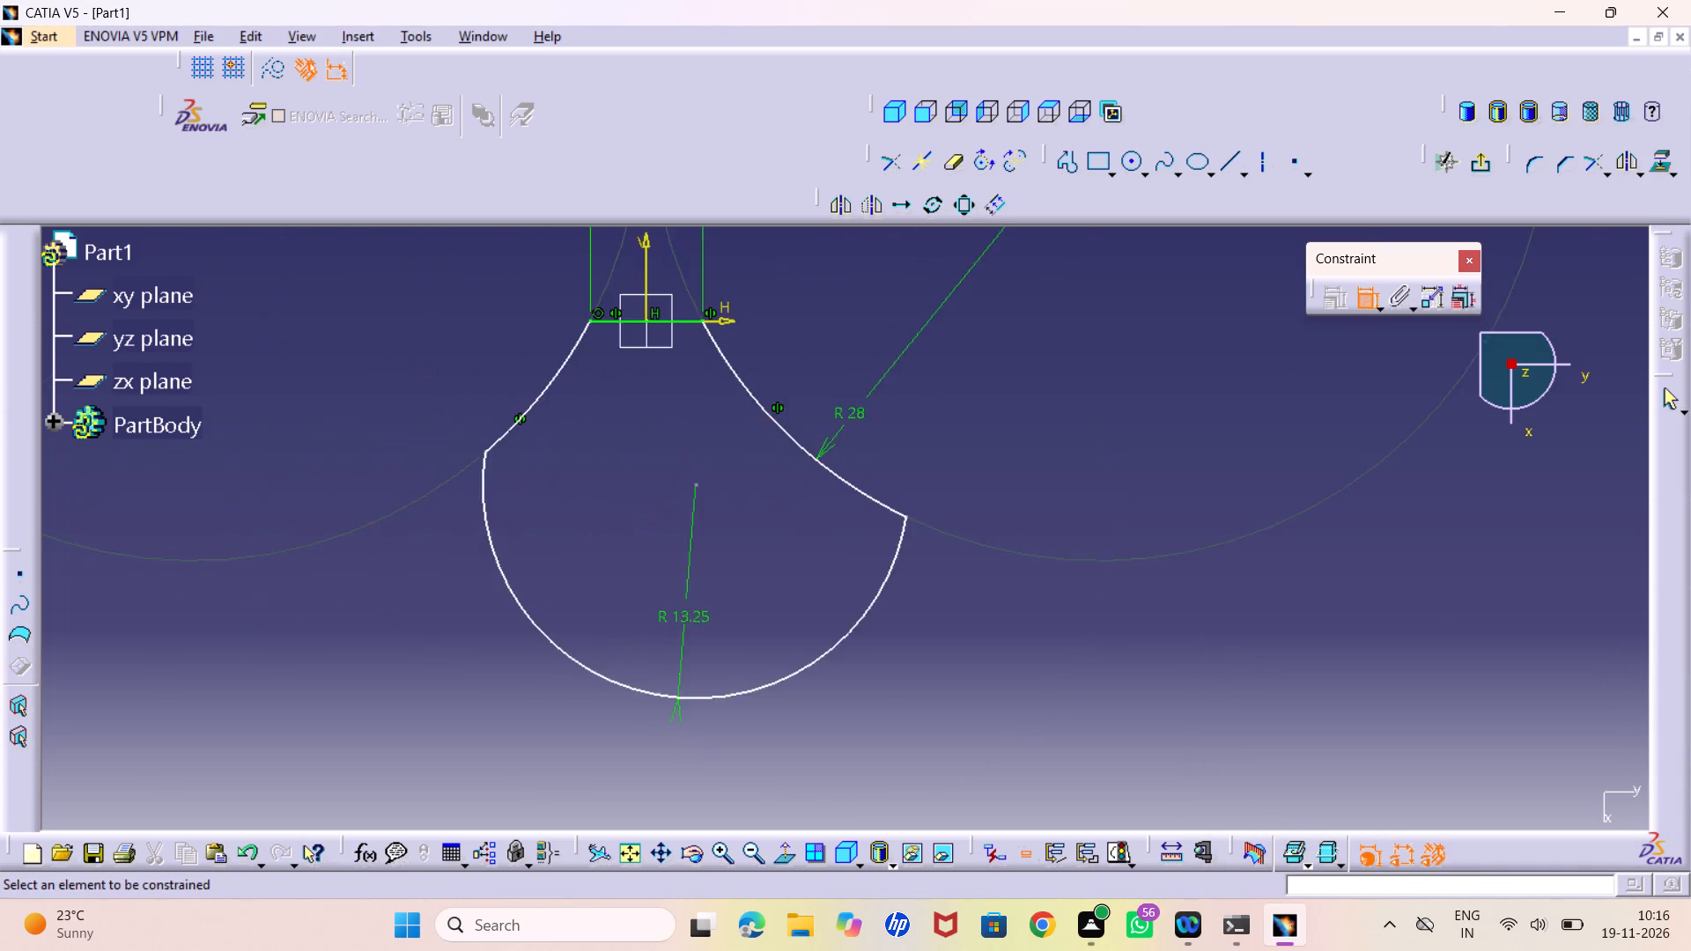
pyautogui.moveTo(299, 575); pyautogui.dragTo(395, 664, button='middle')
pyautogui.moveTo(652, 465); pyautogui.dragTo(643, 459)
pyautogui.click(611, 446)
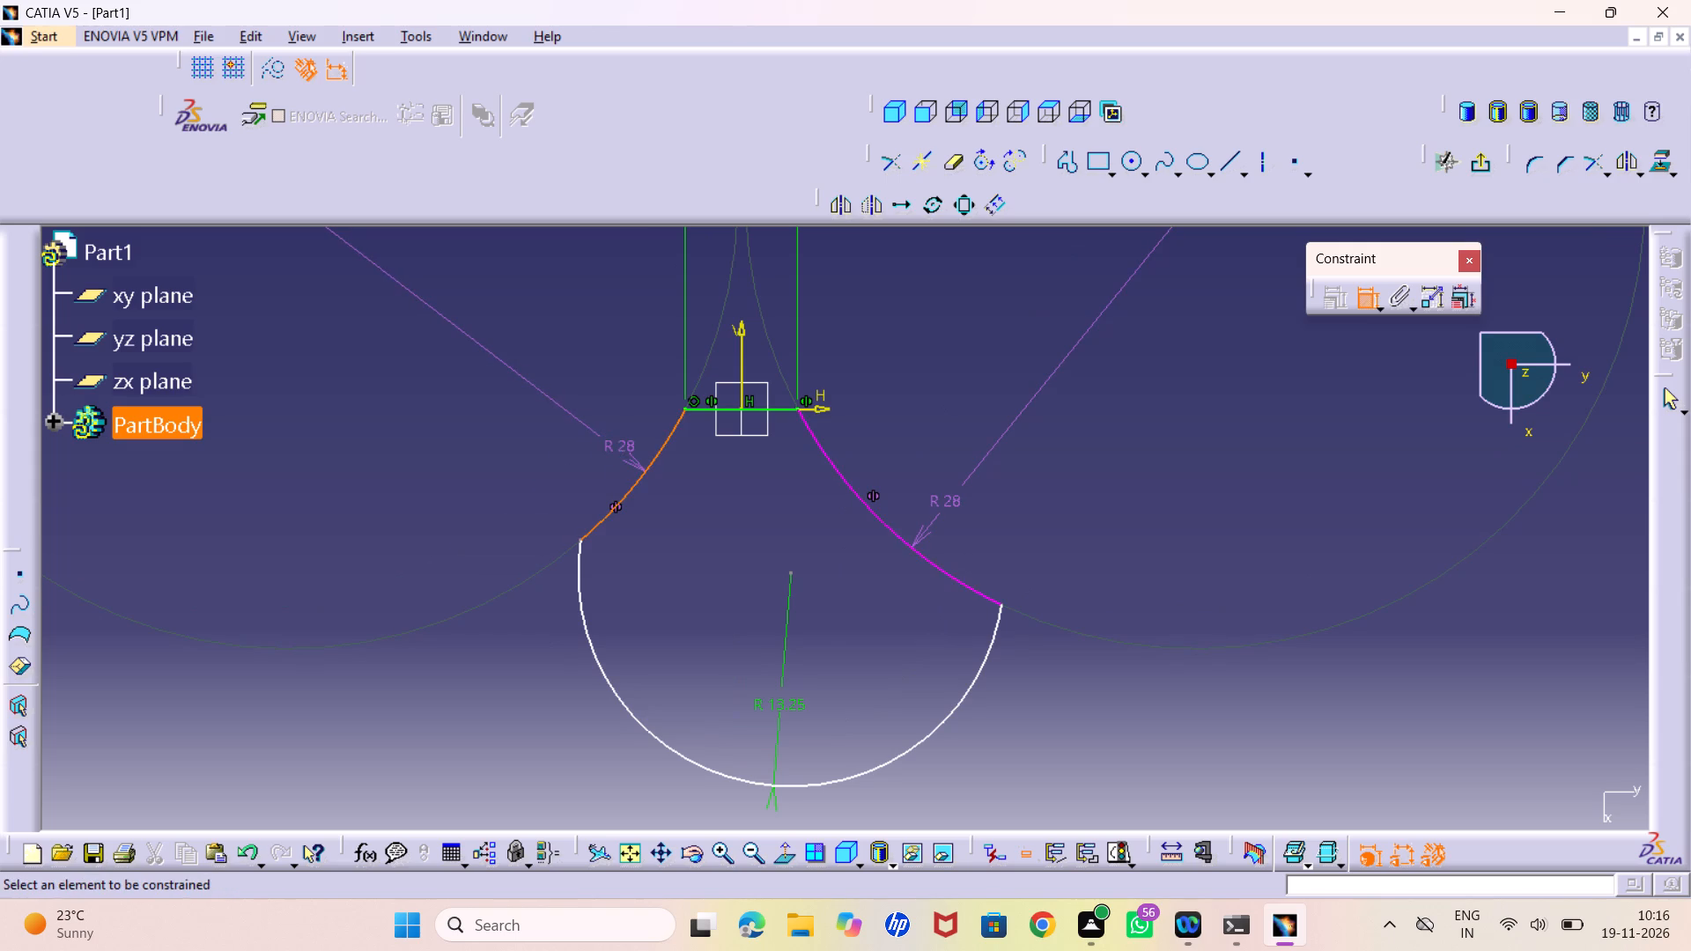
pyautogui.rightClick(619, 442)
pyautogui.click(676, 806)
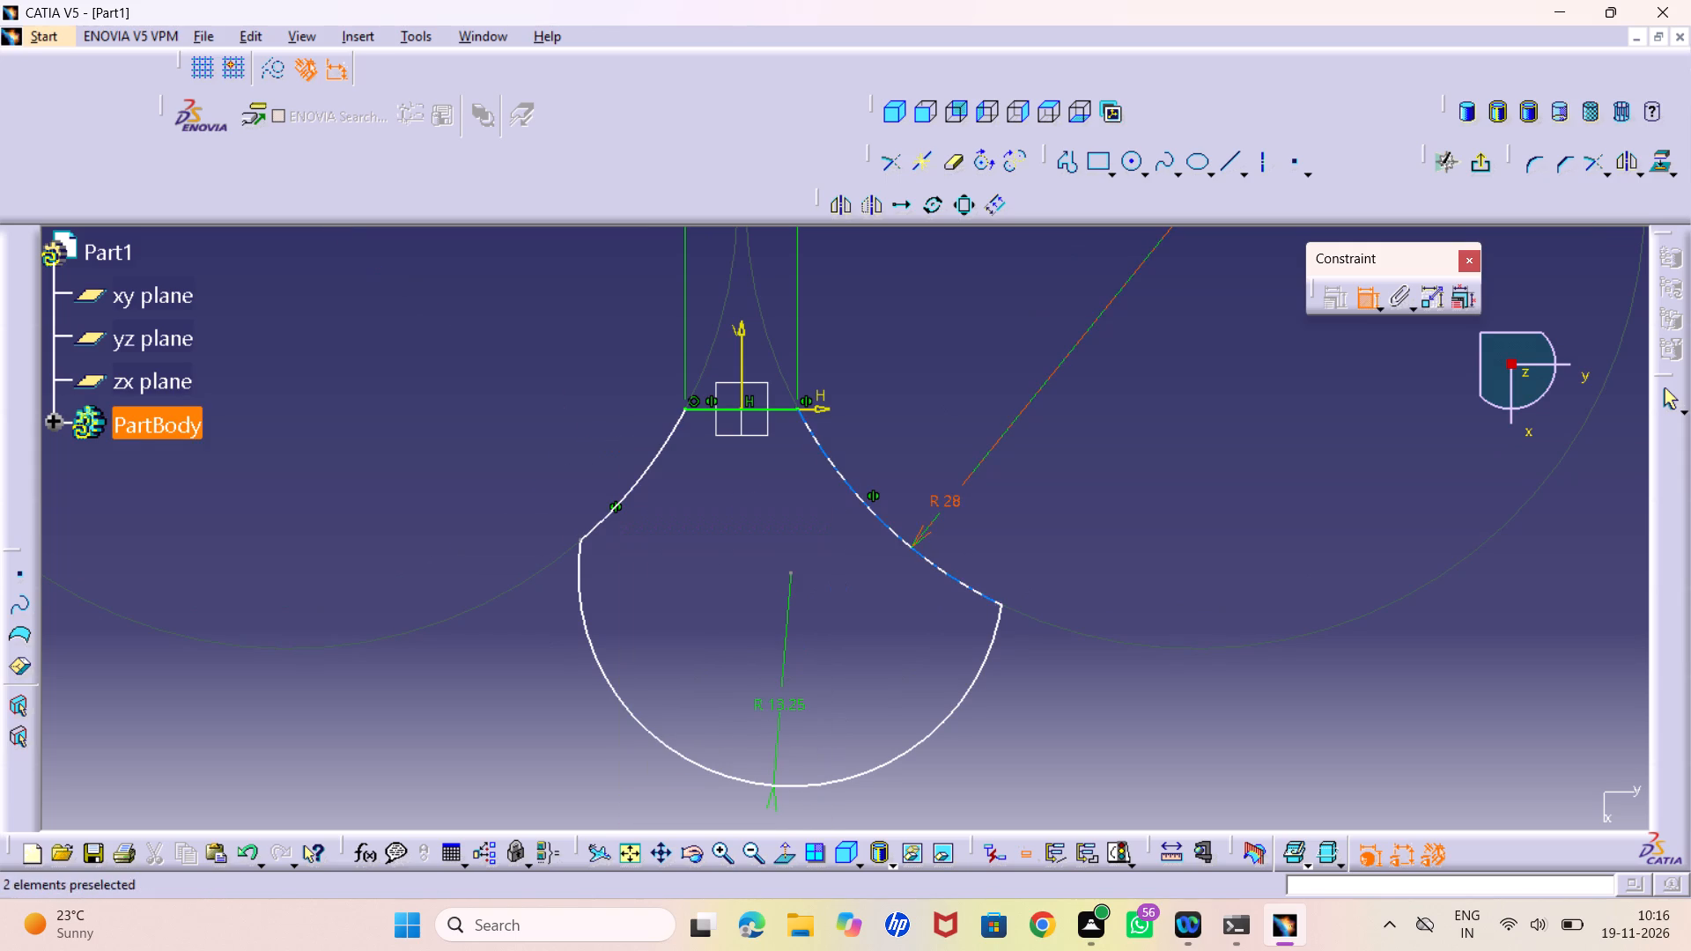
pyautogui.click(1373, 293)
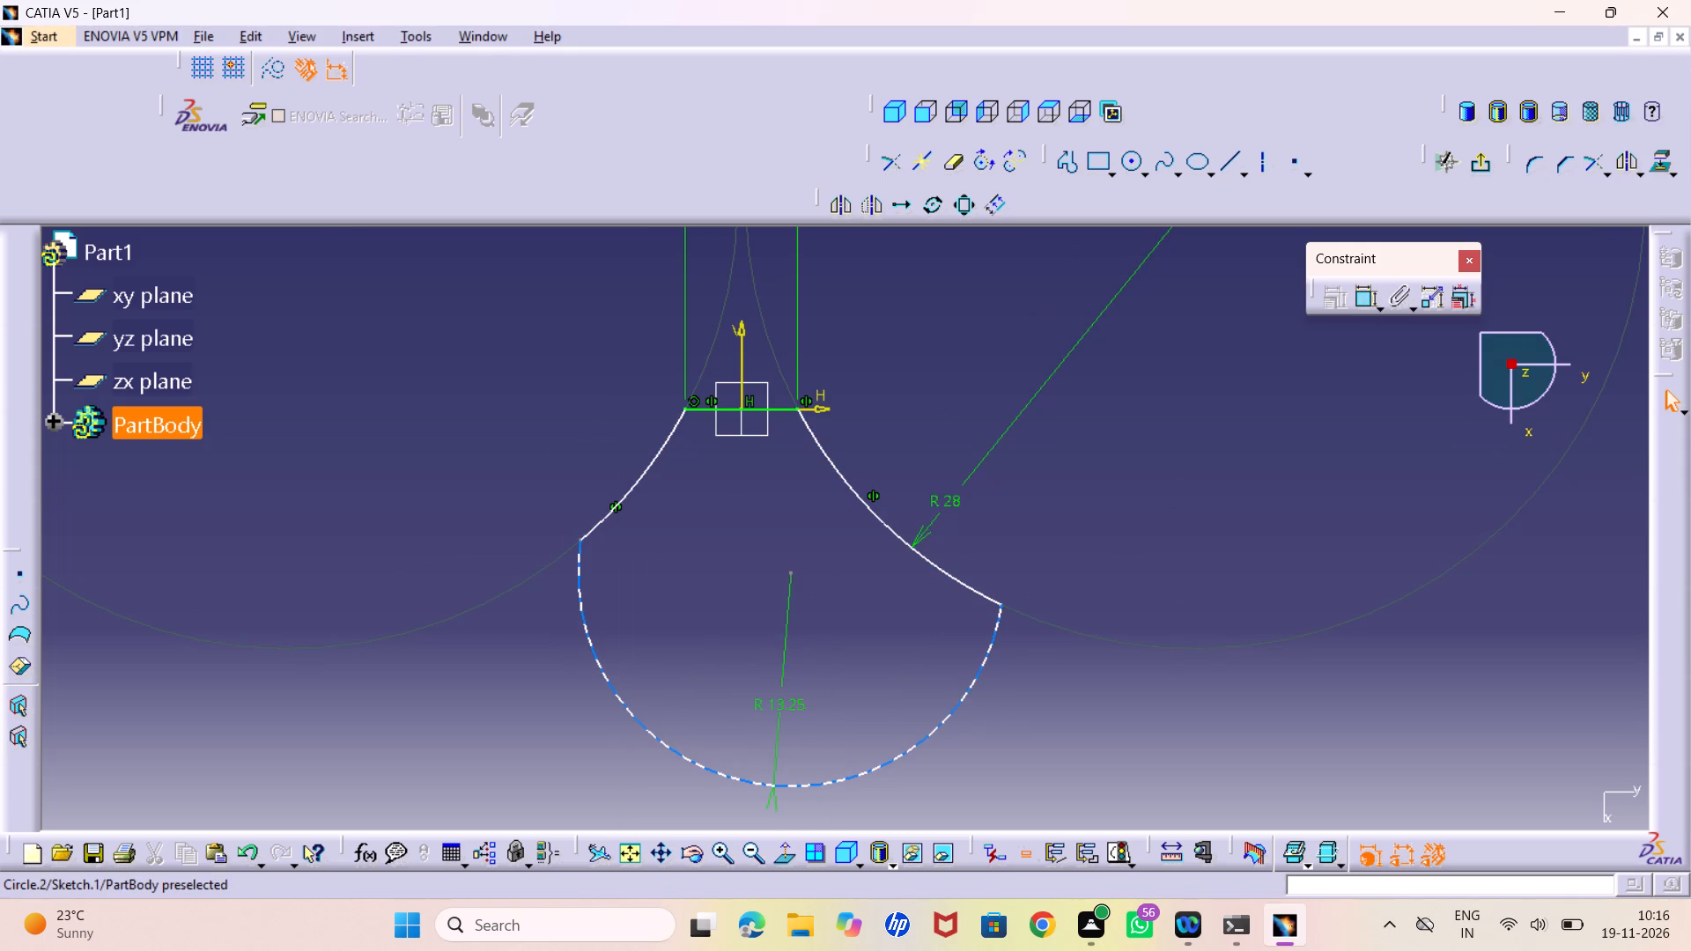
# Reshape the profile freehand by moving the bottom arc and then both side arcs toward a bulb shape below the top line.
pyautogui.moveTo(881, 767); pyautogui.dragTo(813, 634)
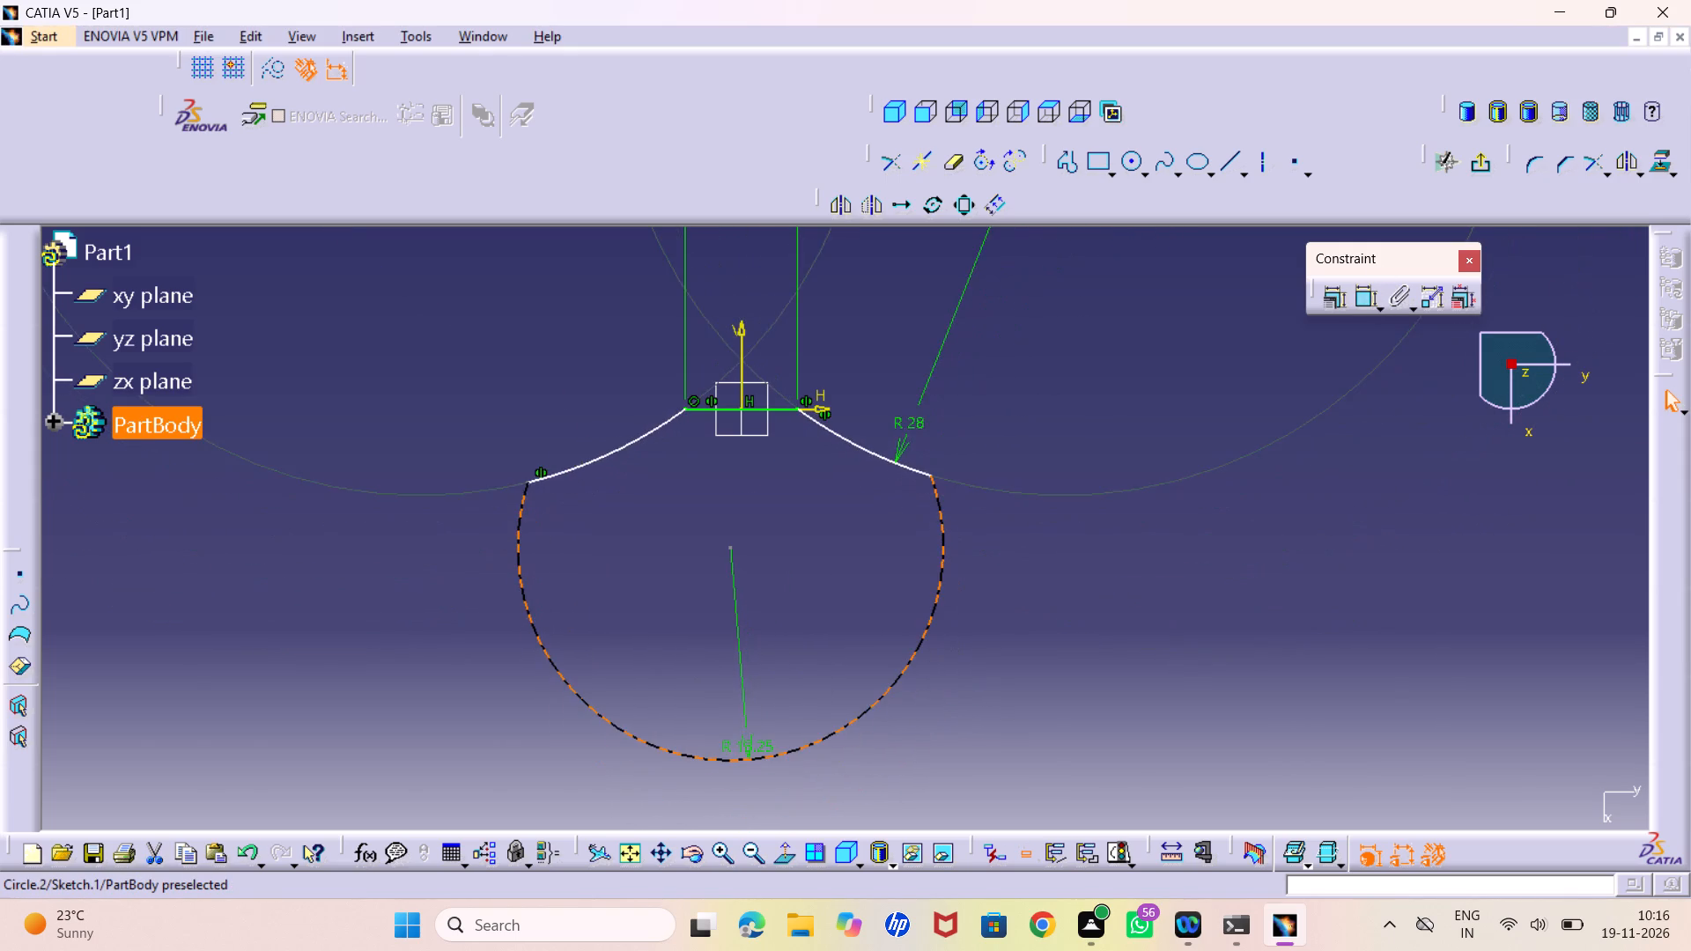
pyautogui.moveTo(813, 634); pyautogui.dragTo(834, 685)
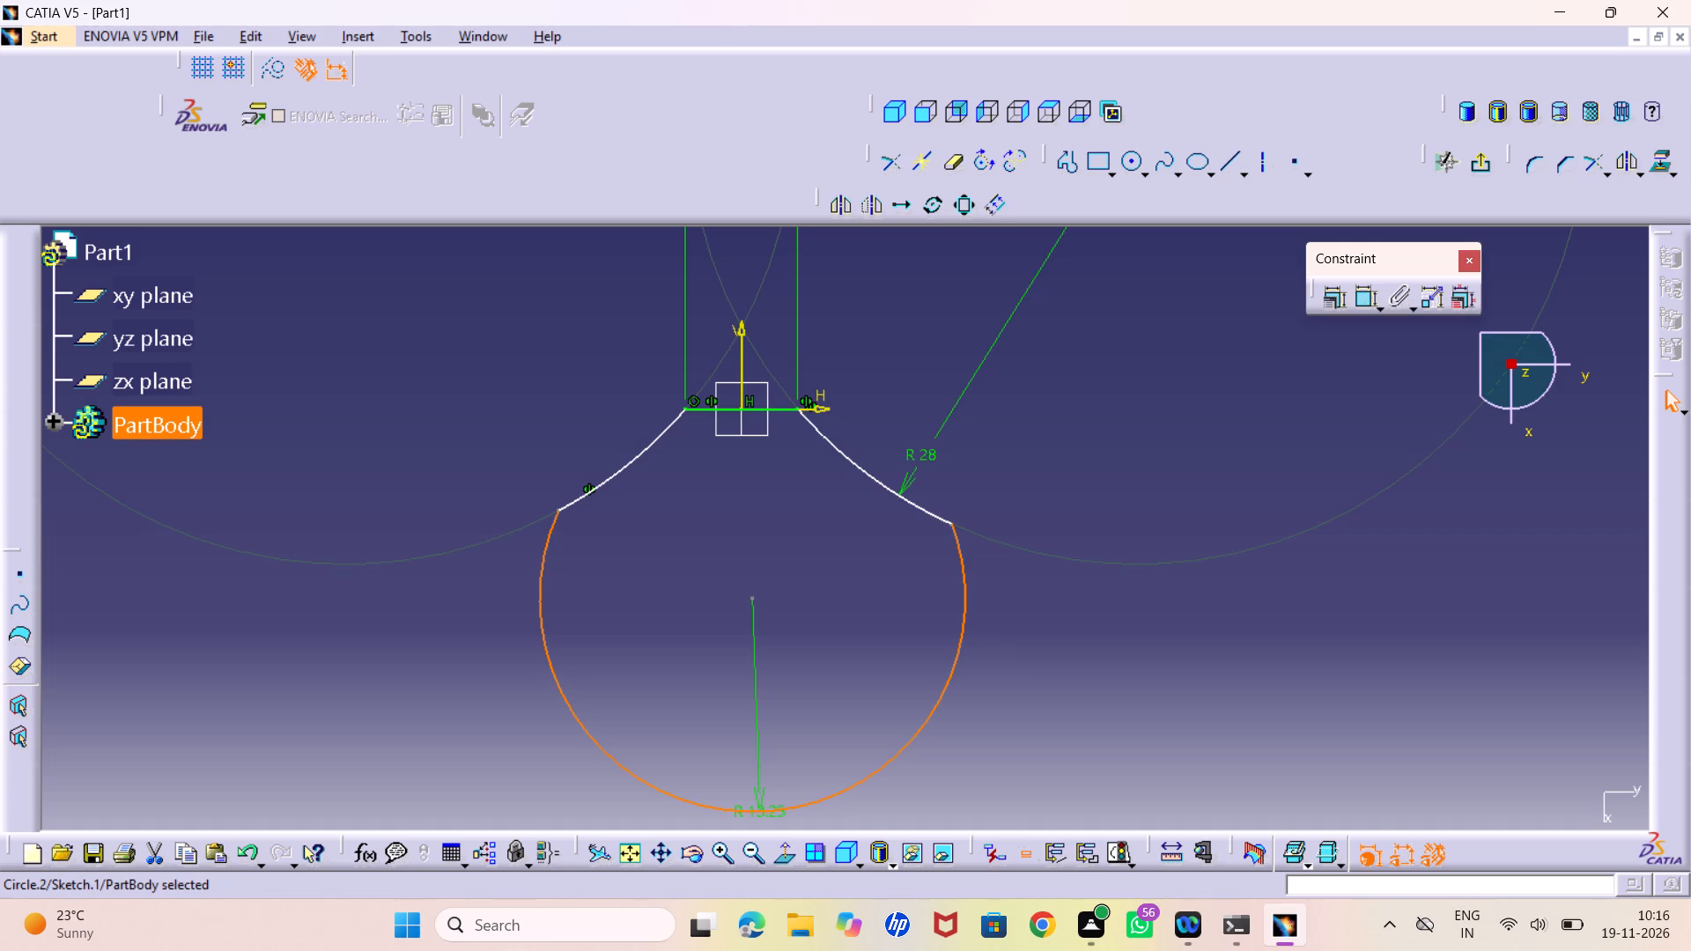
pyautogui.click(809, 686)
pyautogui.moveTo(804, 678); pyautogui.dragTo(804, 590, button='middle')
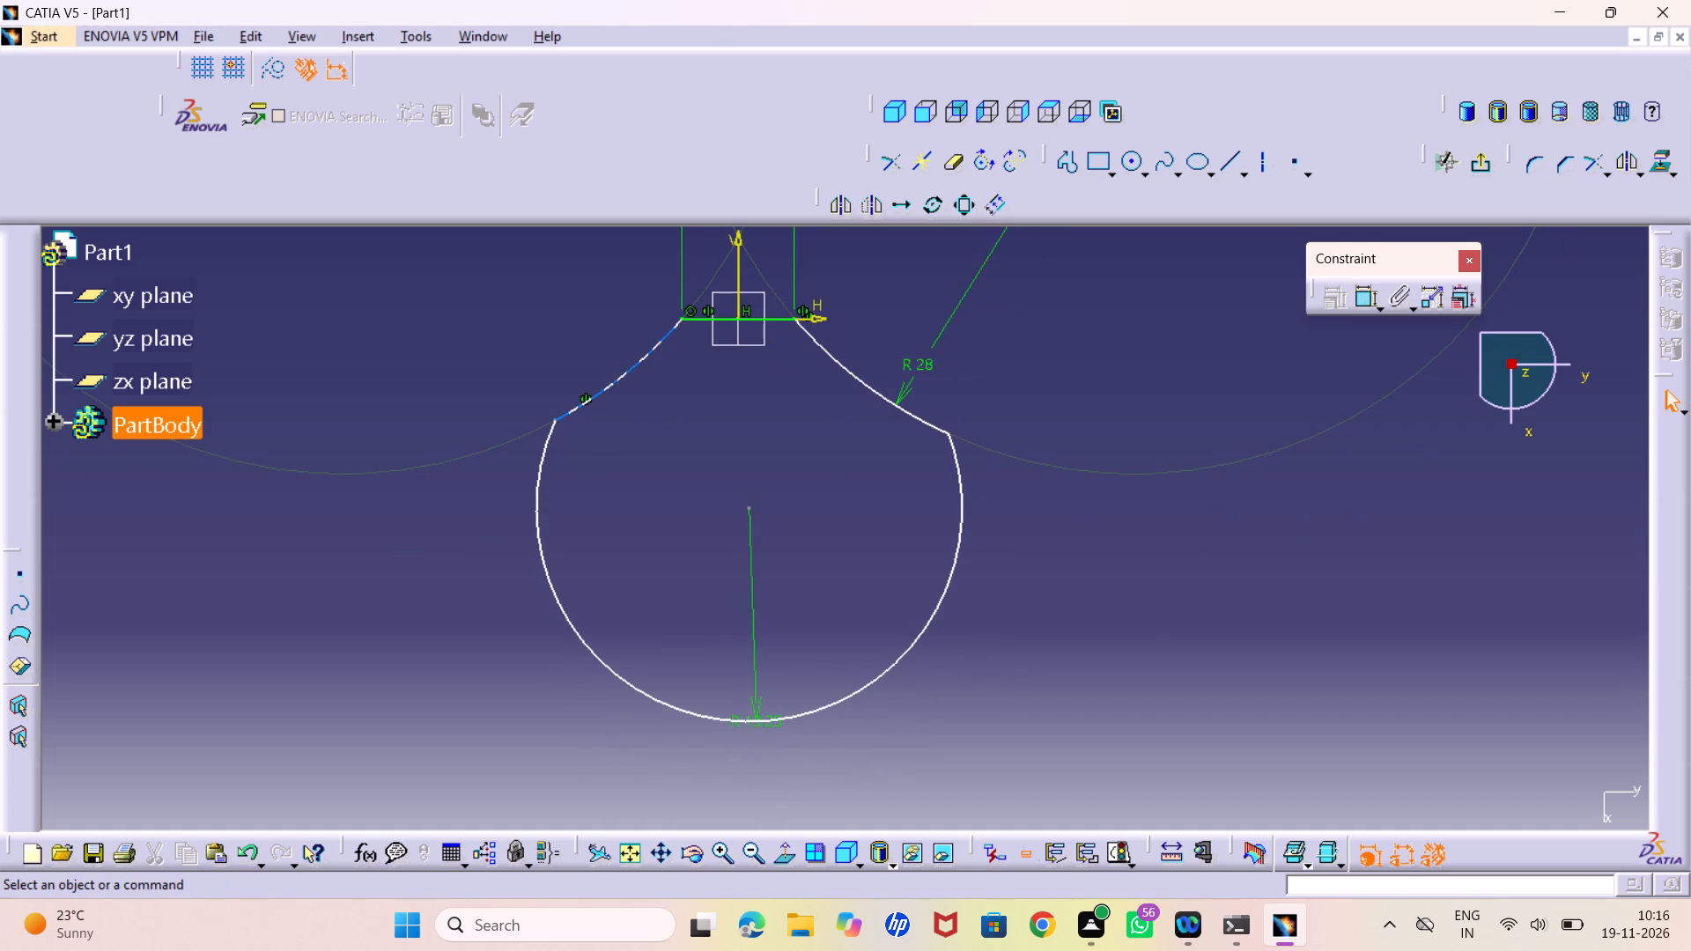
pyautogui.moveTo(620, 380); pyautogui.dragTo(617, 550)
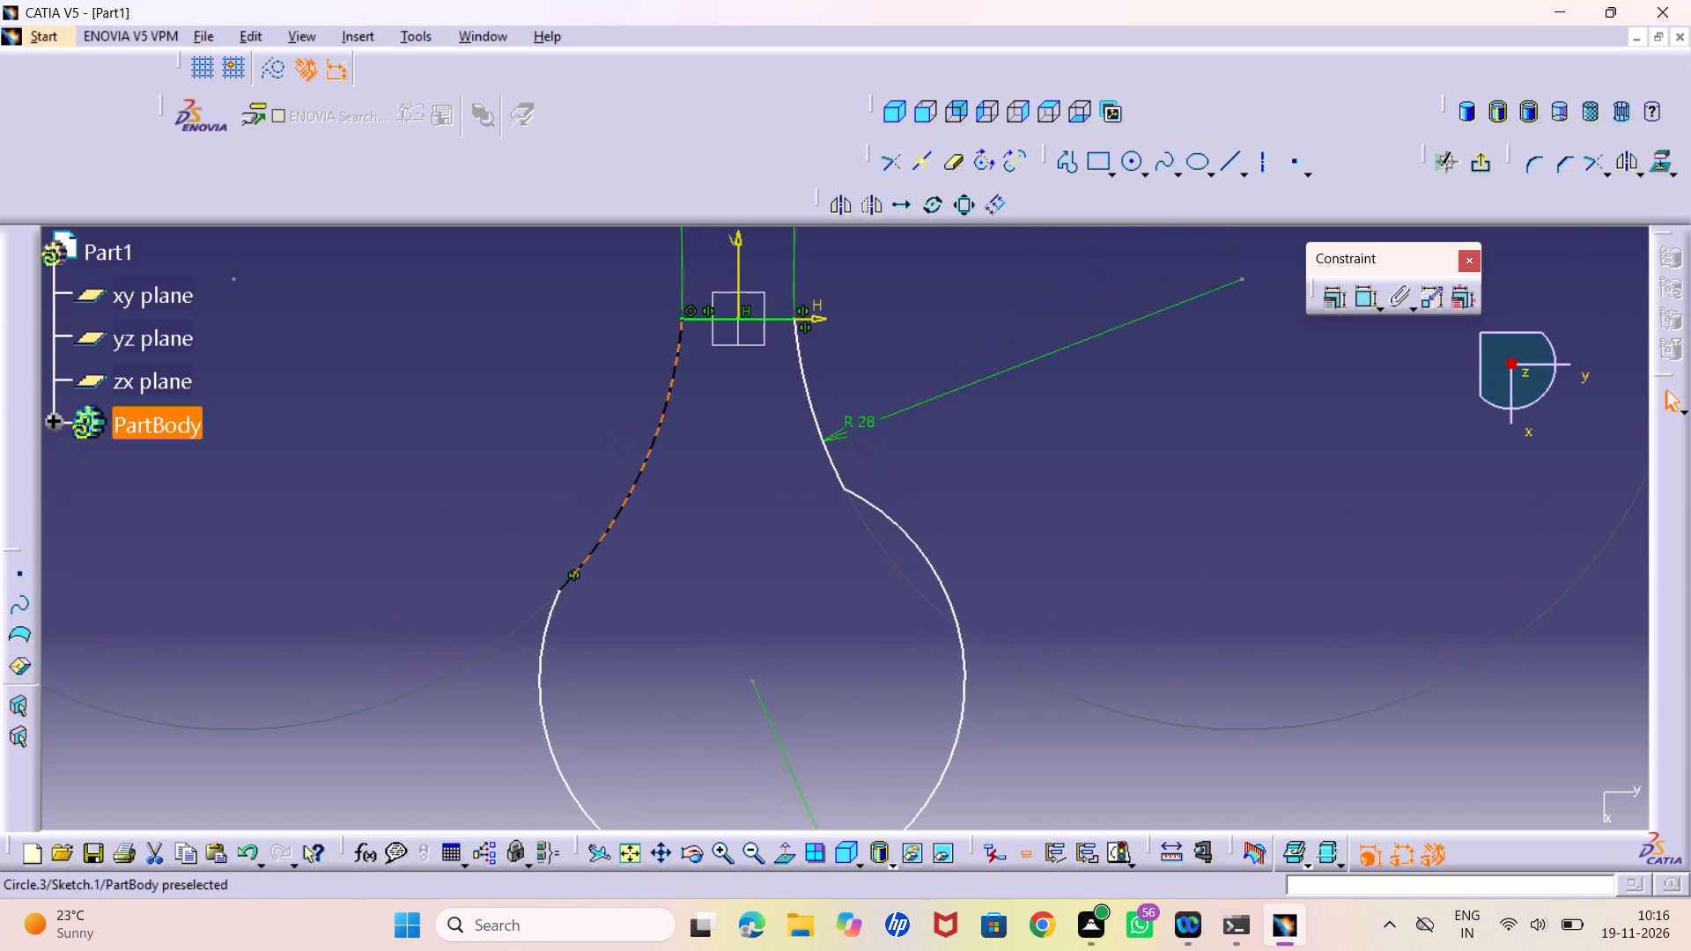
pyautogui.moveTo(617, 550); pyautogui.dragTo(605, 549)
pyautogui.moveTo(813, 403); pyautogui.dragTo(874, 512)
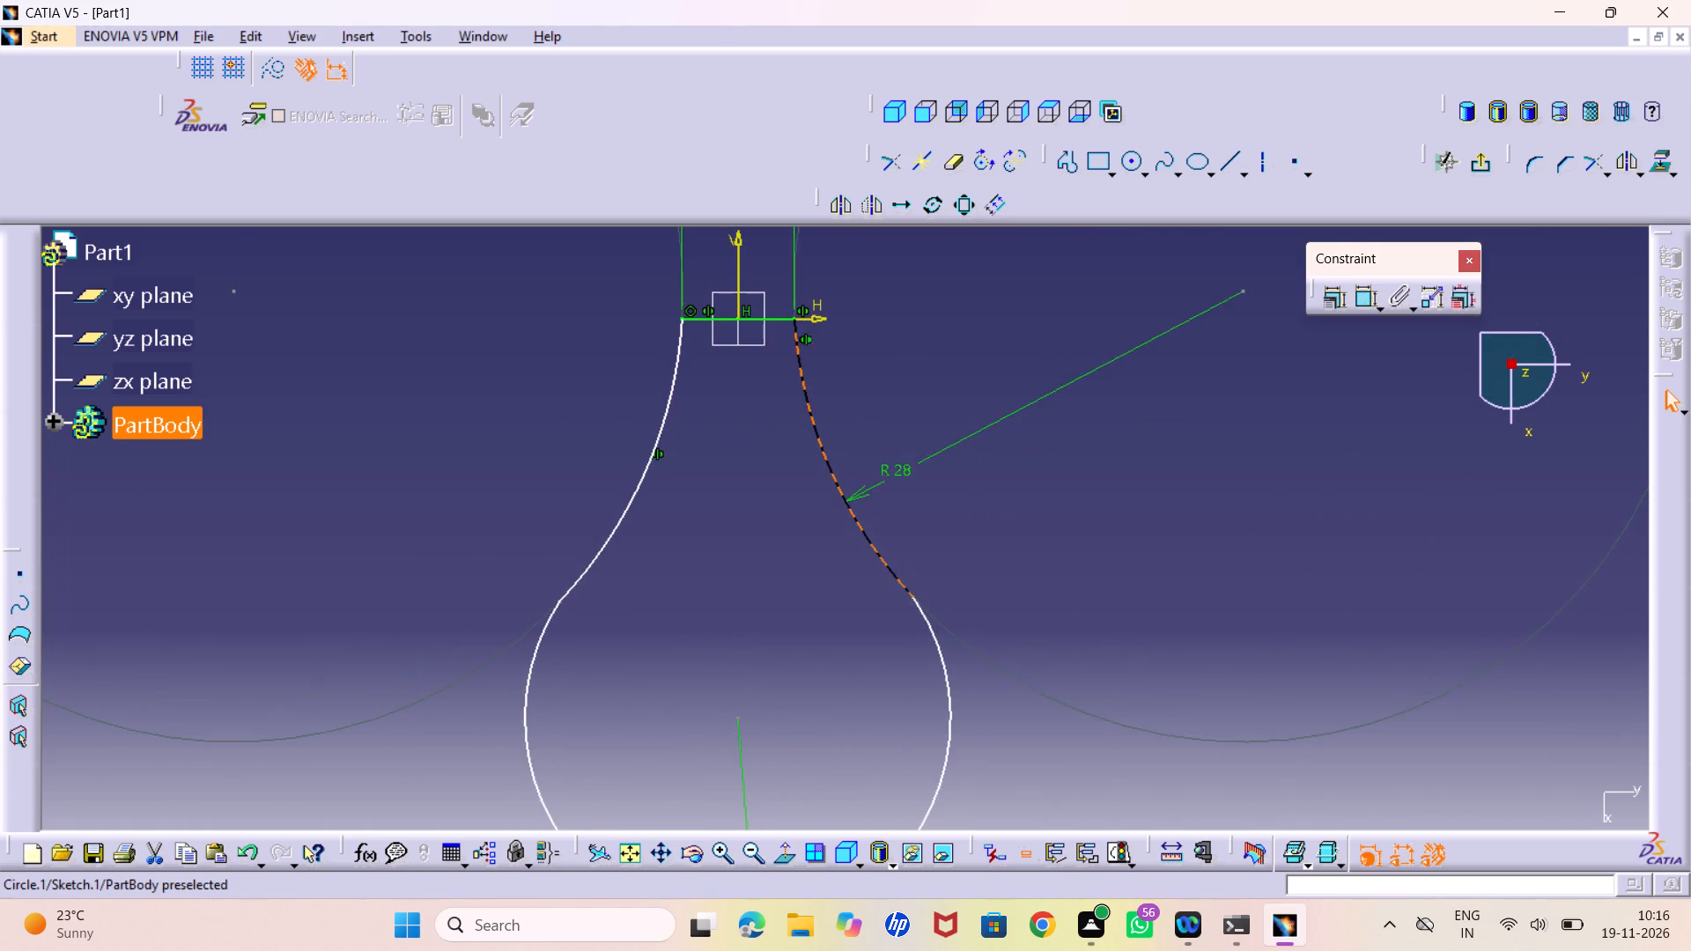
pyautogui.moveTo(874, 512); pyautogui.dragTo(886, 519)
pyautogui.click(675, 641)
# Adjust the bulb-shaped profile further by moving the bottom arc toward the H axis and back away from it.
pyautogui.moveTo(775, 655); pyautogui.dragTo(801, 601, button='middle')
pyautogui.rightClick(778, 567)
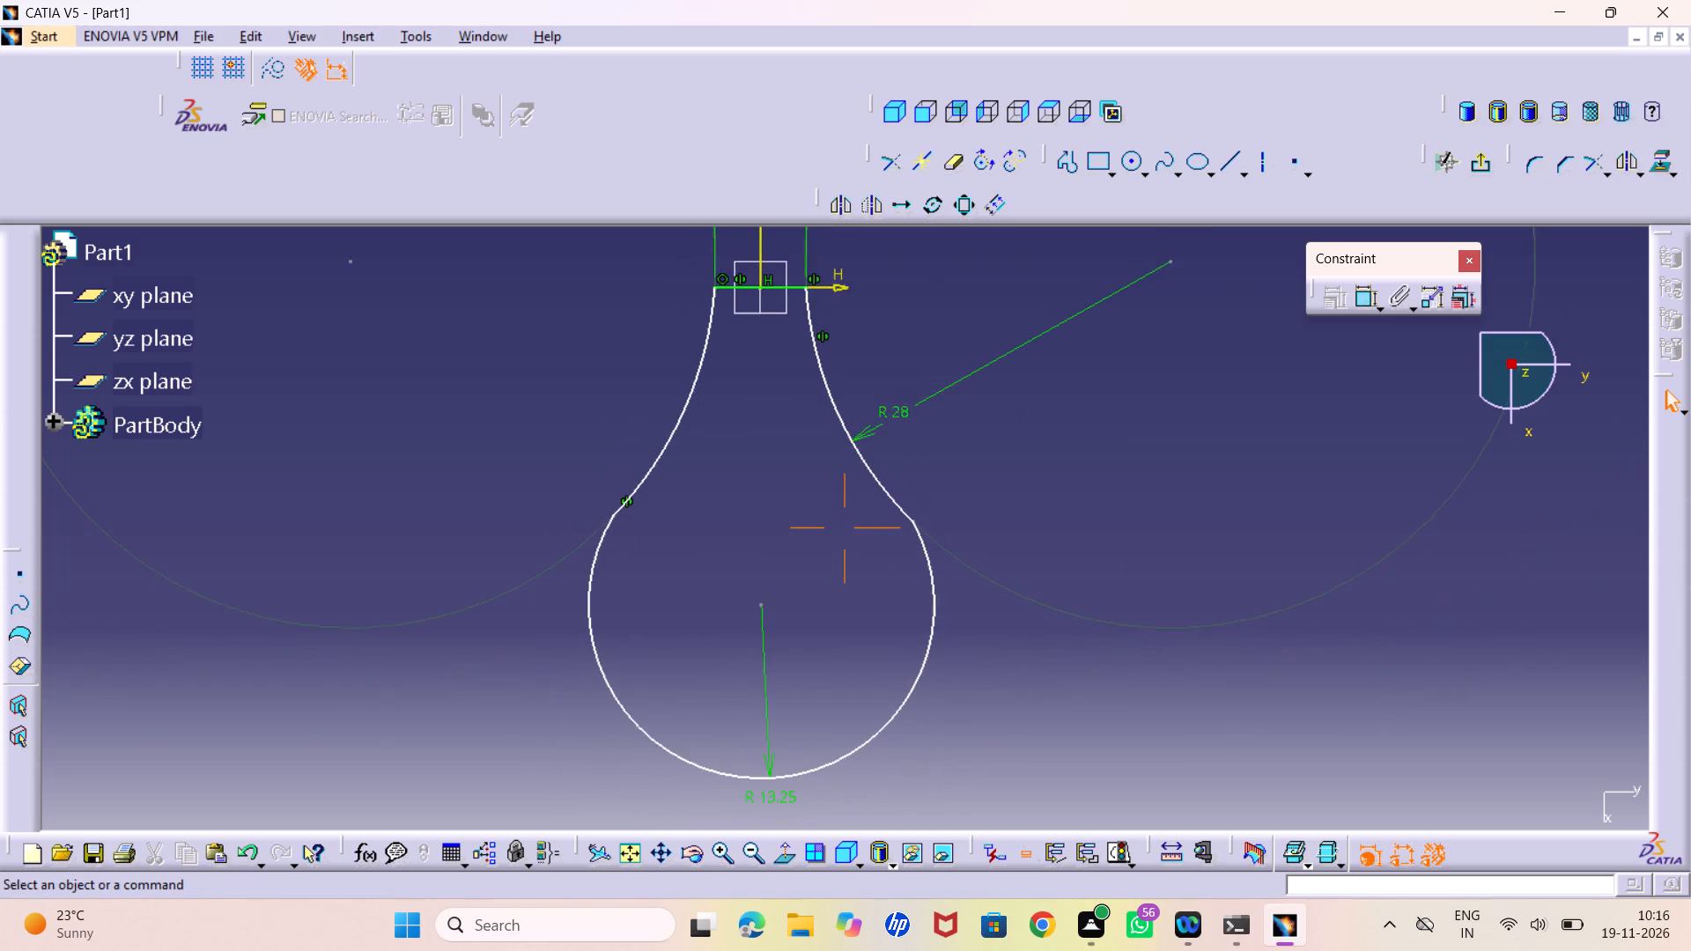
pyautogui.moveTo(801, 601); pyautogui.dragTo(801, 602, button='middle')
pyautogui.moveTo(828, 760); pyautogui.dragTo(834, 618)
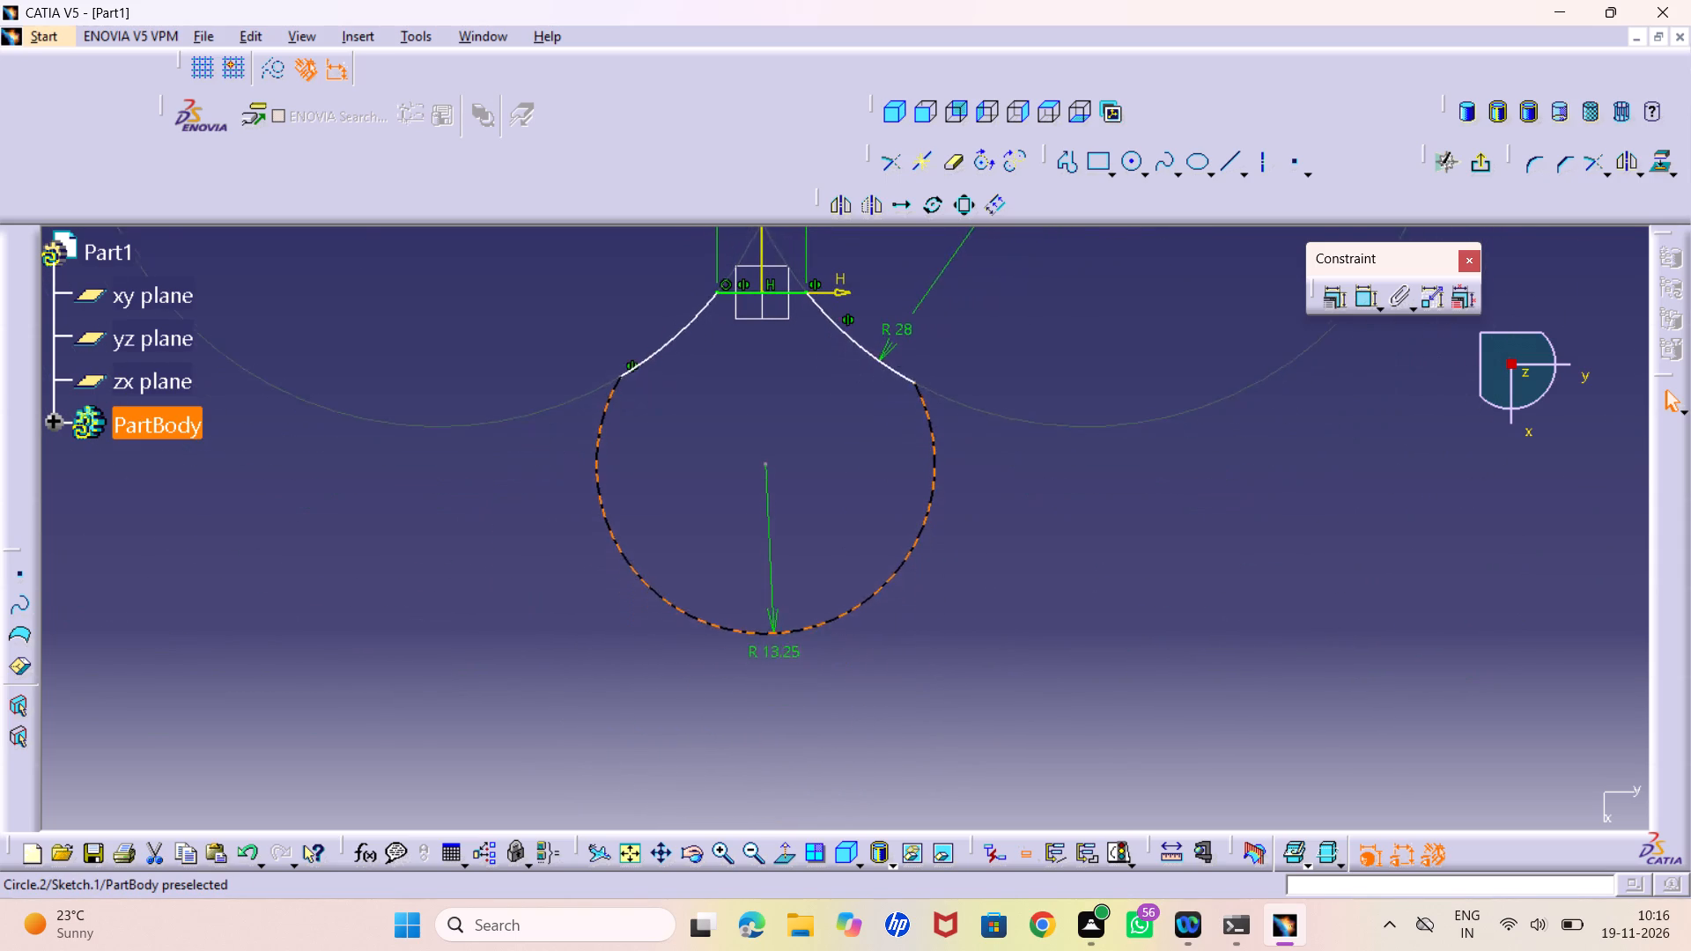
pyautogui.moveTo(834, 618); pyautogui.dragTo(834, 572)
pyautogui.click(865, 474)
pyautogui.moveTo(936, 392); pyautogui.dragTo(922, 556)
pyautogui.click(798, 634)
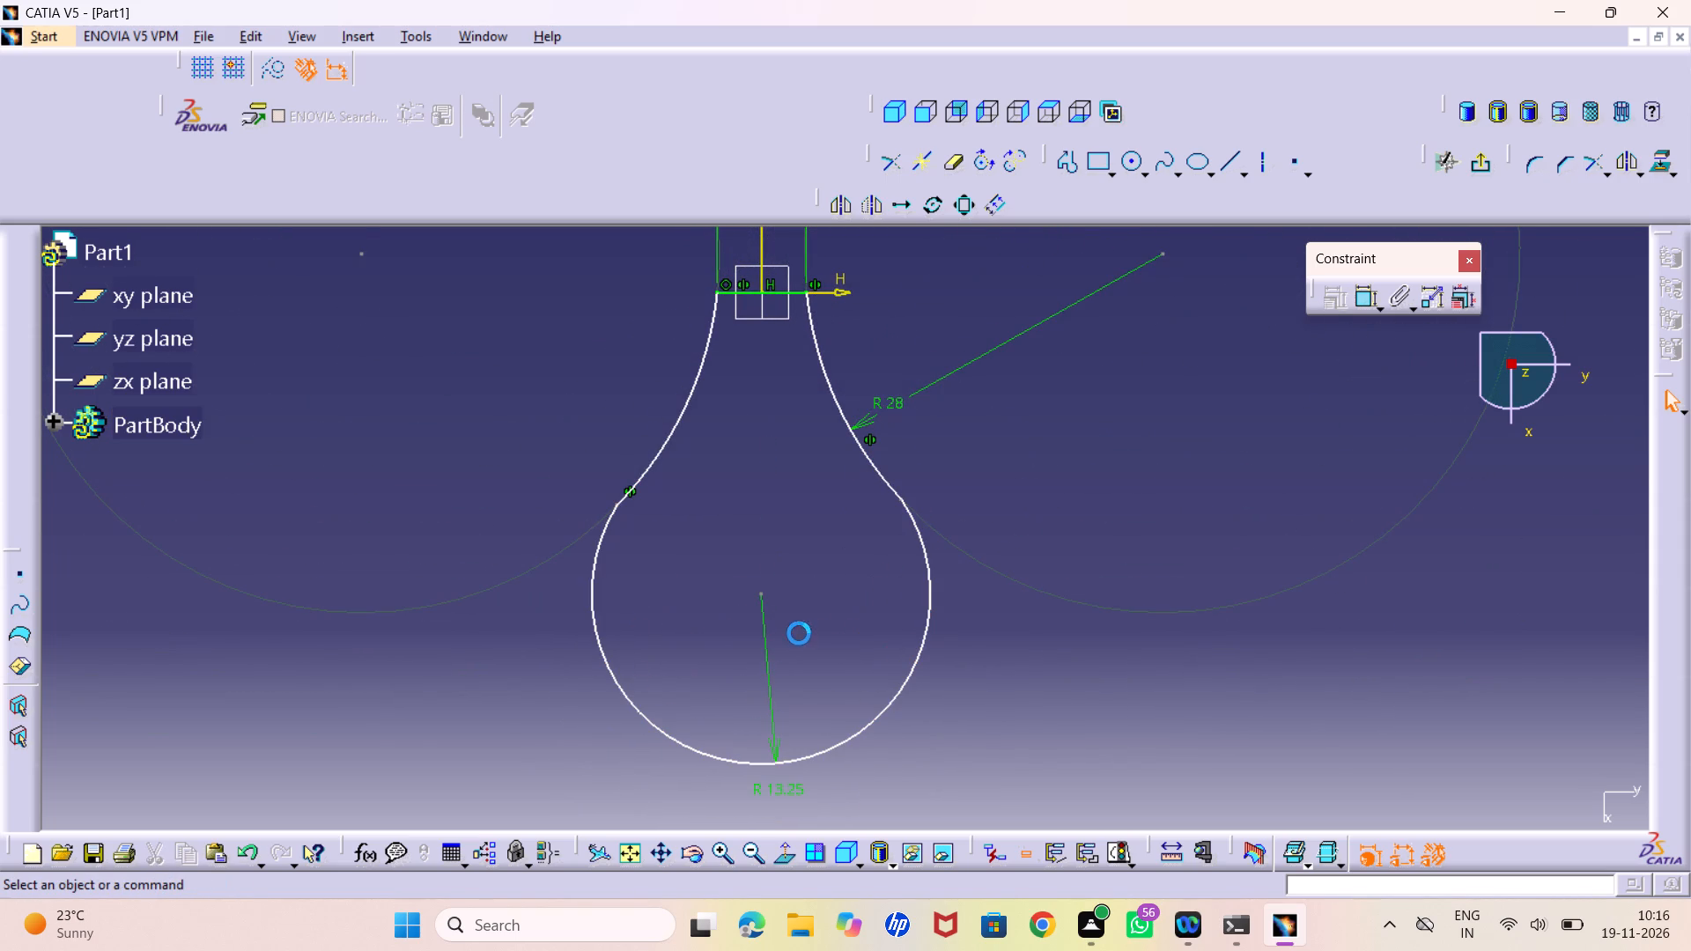
# Undo the arc moves, dimensions and profile geometry step by step until the sketch is empty.
pyautogui.hotkey('ctrl', 'z')
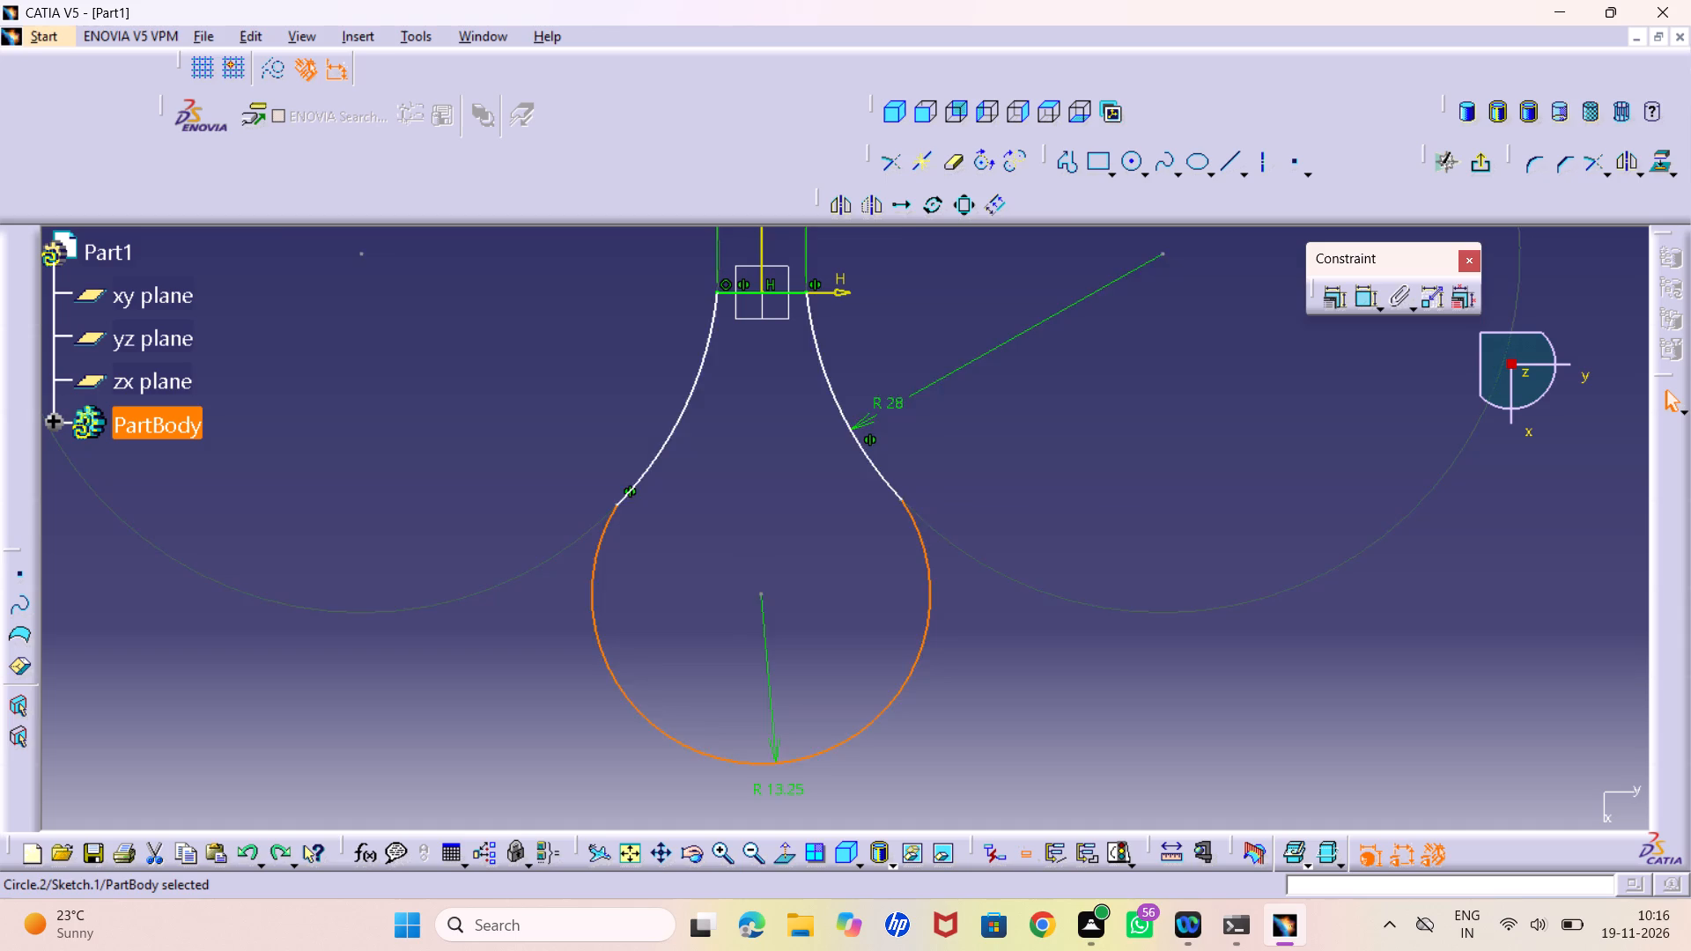
pyautogui.hotkey('ctrl', 'z')
pyautogui.hotkey('ctrl', 'z')
pyautogui.hotkey('ctrl', 'z')
pyautogui.hotkey('ctrl', 'z')
pyautogui.hotkey('ctrl', 'z')
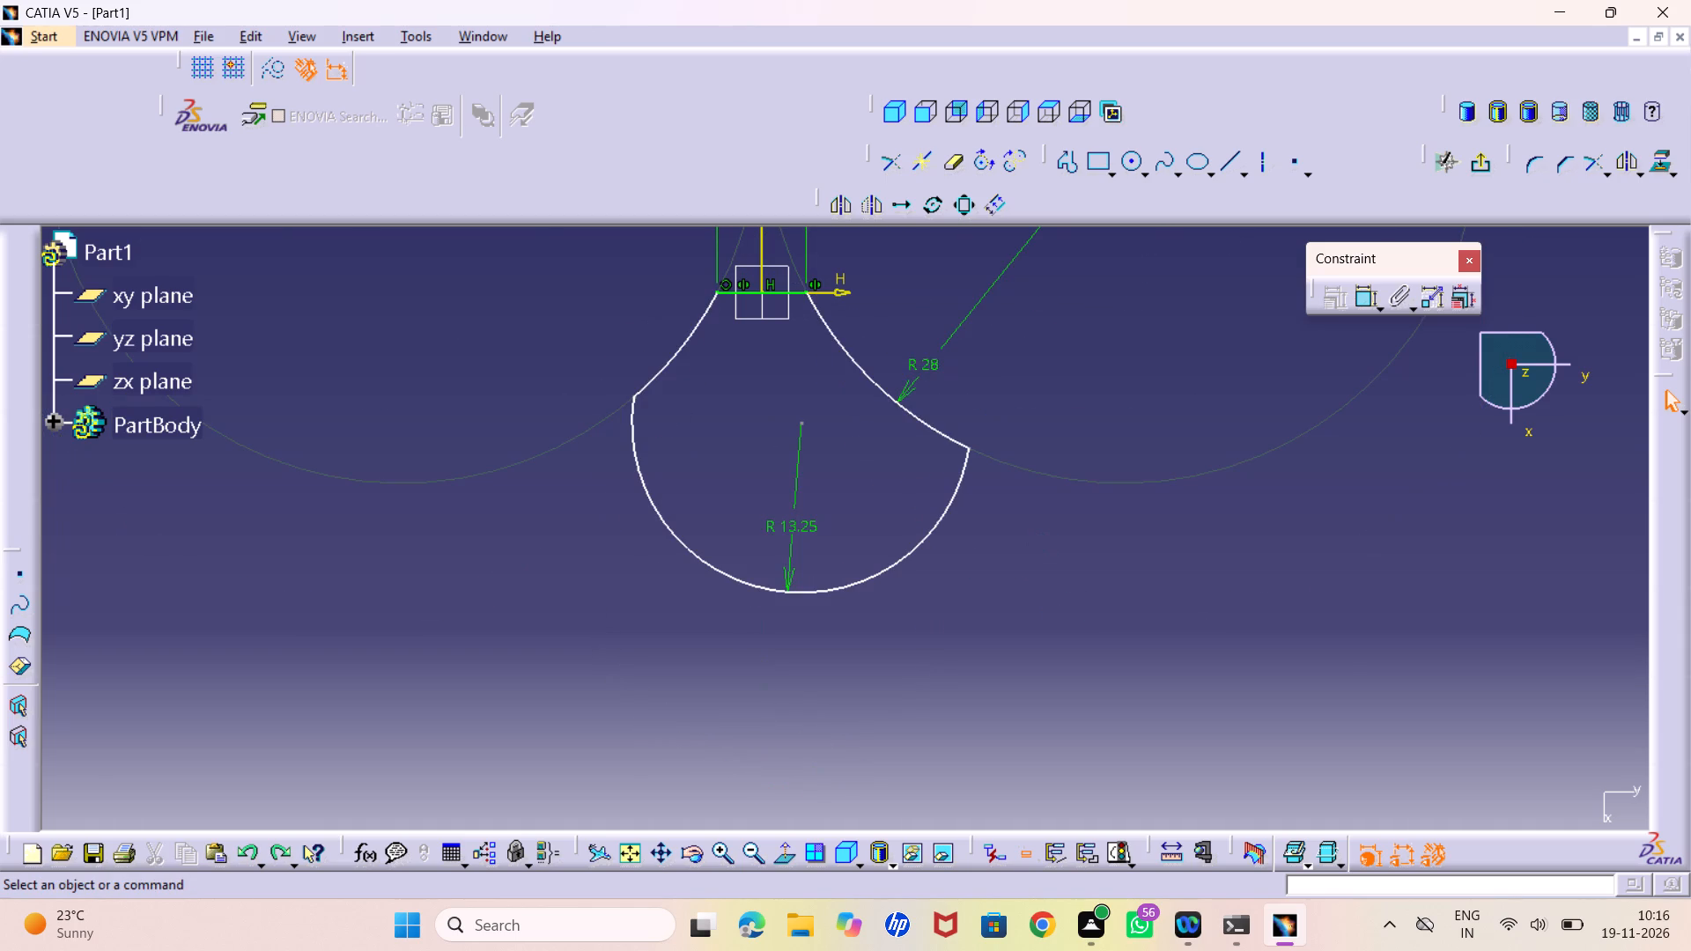
pyautogui.hotkey('ctrl', 'z')
pyautogui.hotkey('ctrl', 'z')
pyautogui.hotkey('ctrl', 'z')
pyautogui.hotkey('ctrl', 'z')
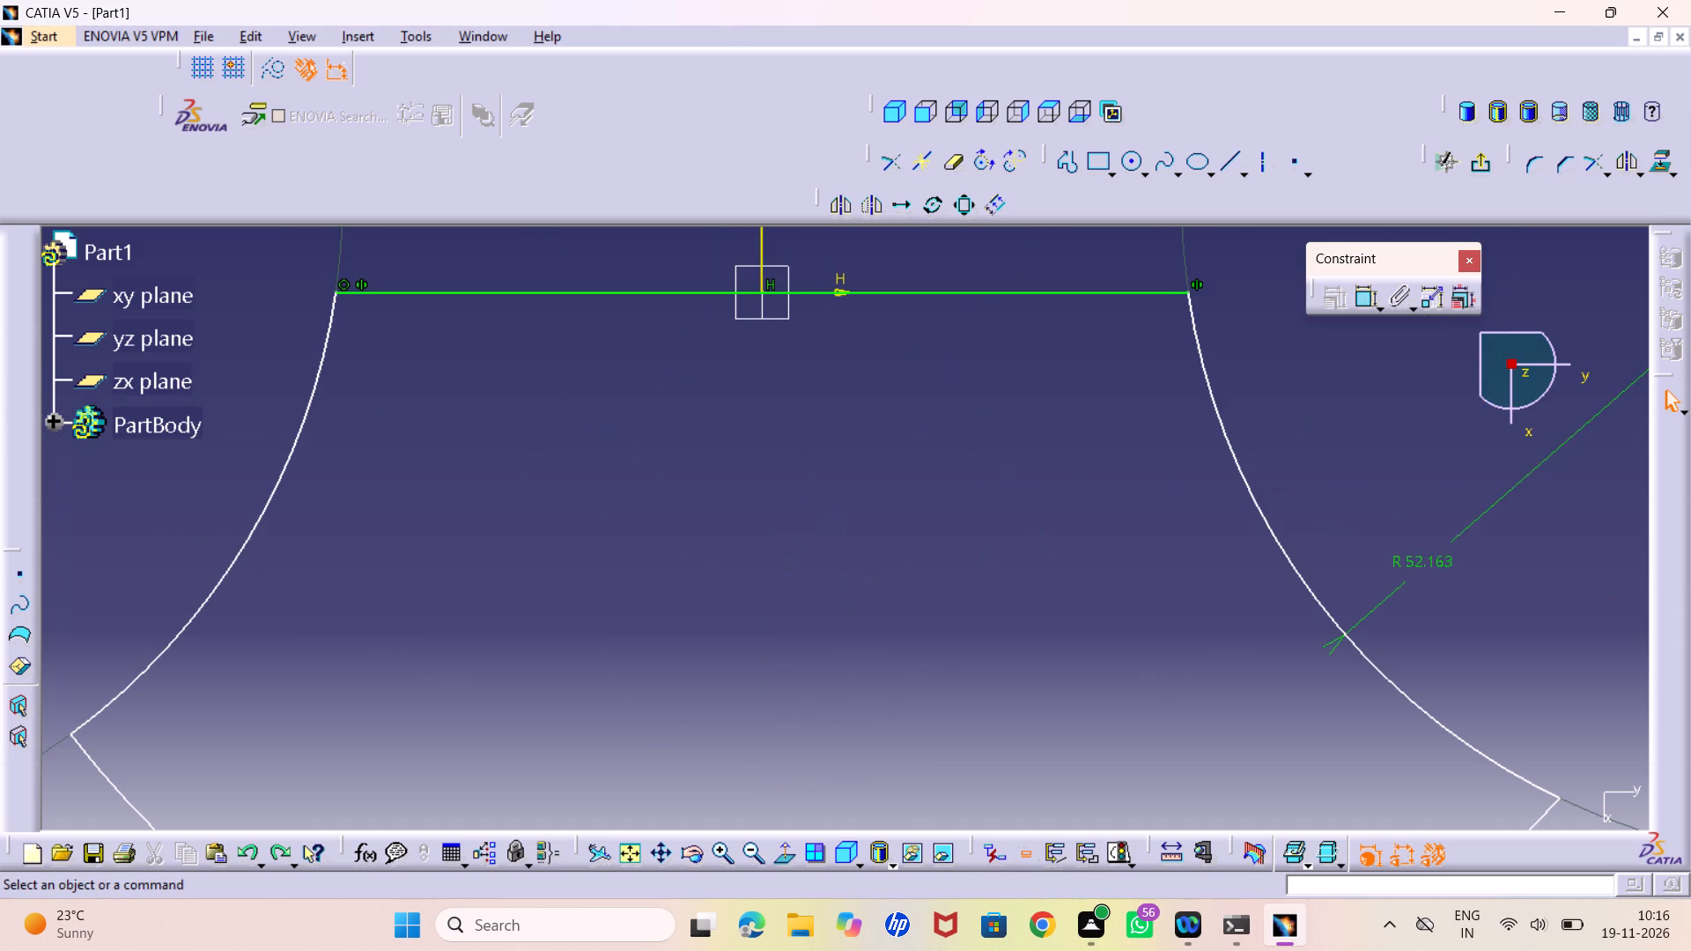
pyautogui.hotkey('ctrl', 'z')
pyautogui.hotkey('ctrl', 'z')
pyautogui.hotkey('ctrl', 'z')
pyautogui.hotkey('ctrl', 'z')
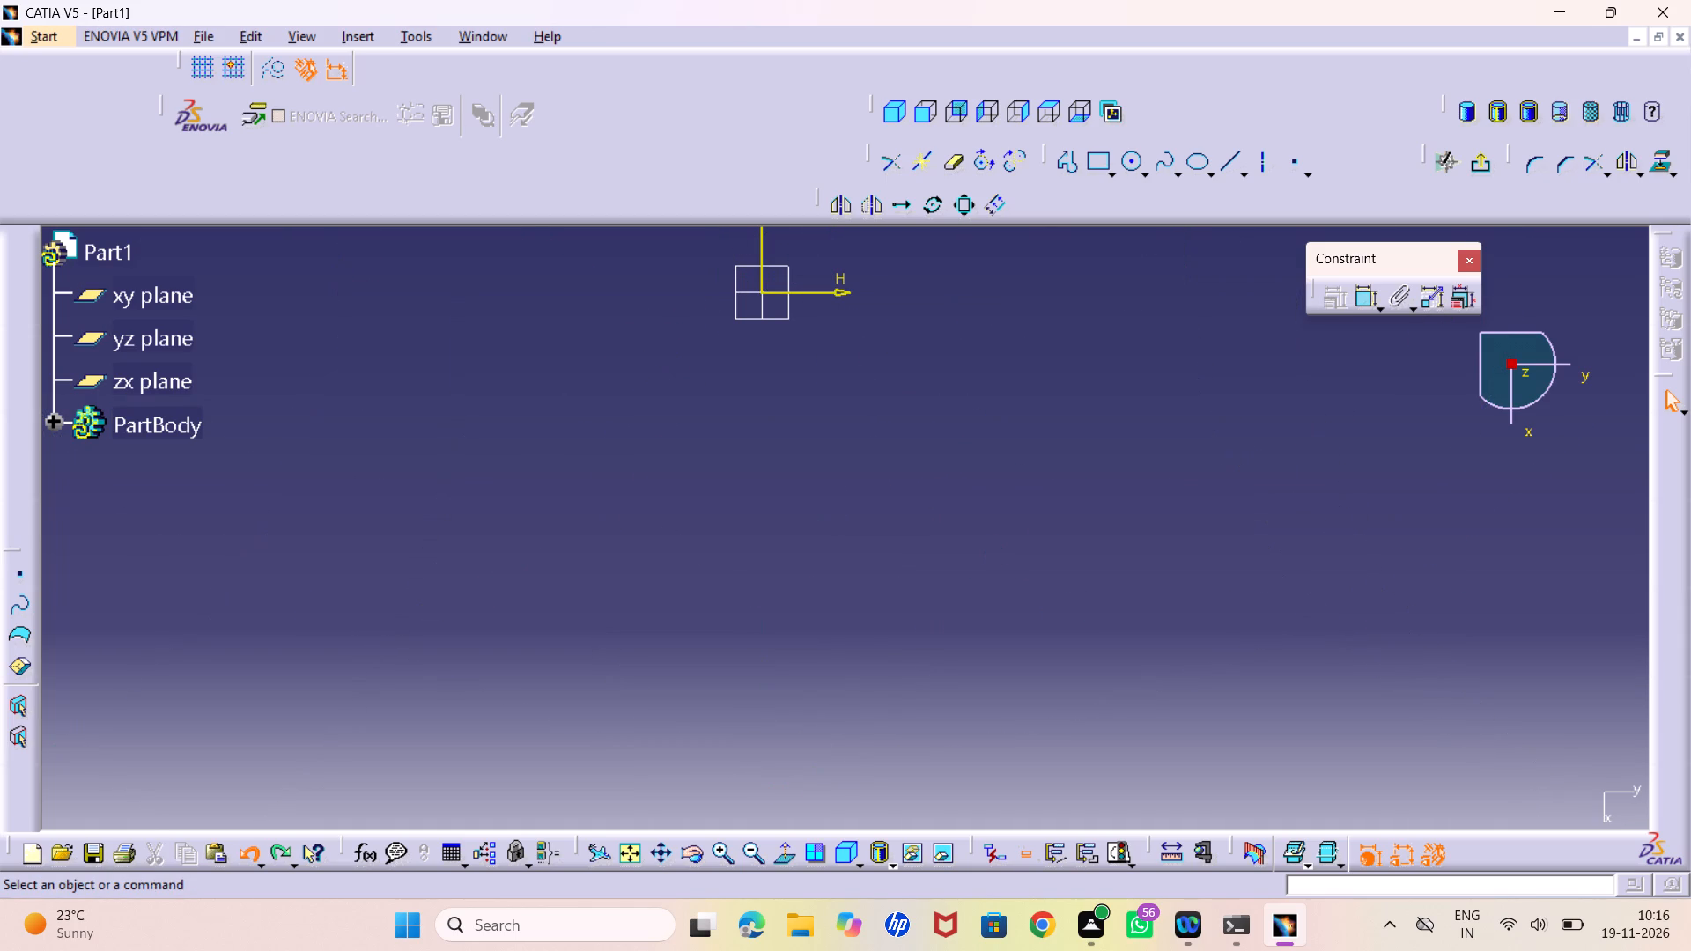
# Draw a profile line about 8.8 mm long on the H axis, from about H -4.4 mm to H 4.4 mm.
pyautogui.moveTo(890, 464); pyautogui.dragTo(934, 652, button='middle')
pyautogui.moveTo(789, 568); pyautogui.dragTo(837, 637, button='middle')
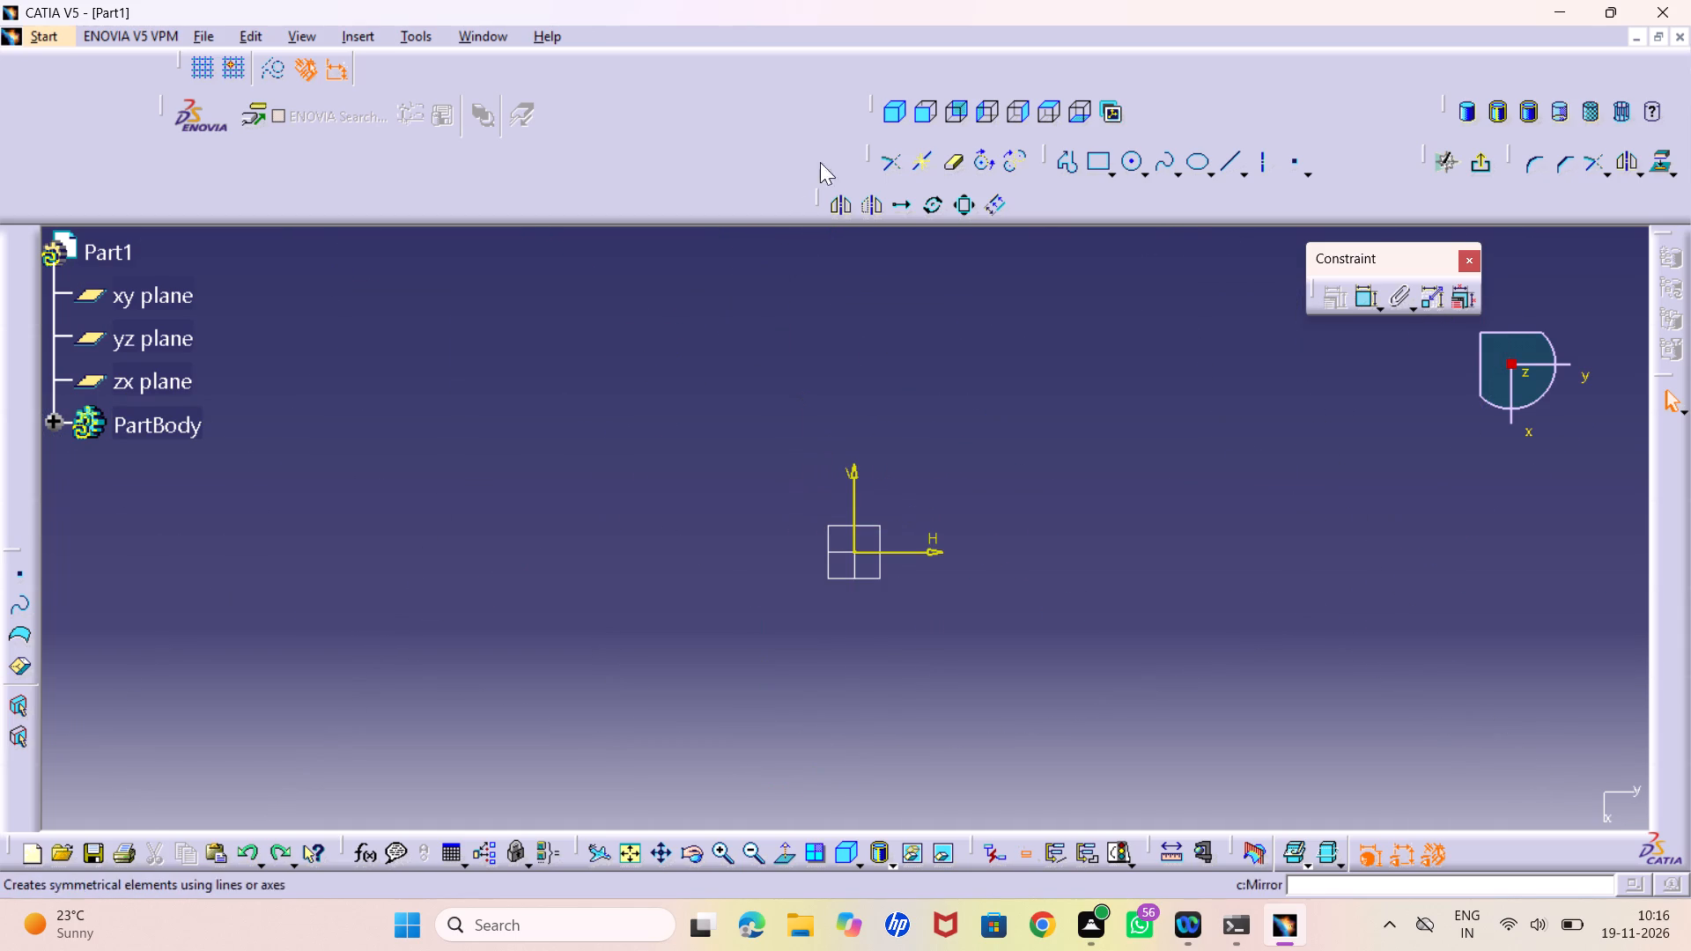
pyautogui.doubleClick(1063, 158)
pyautogui.moveTo(945, 476); pyautogui.dragTo(919, 434, button='middle')
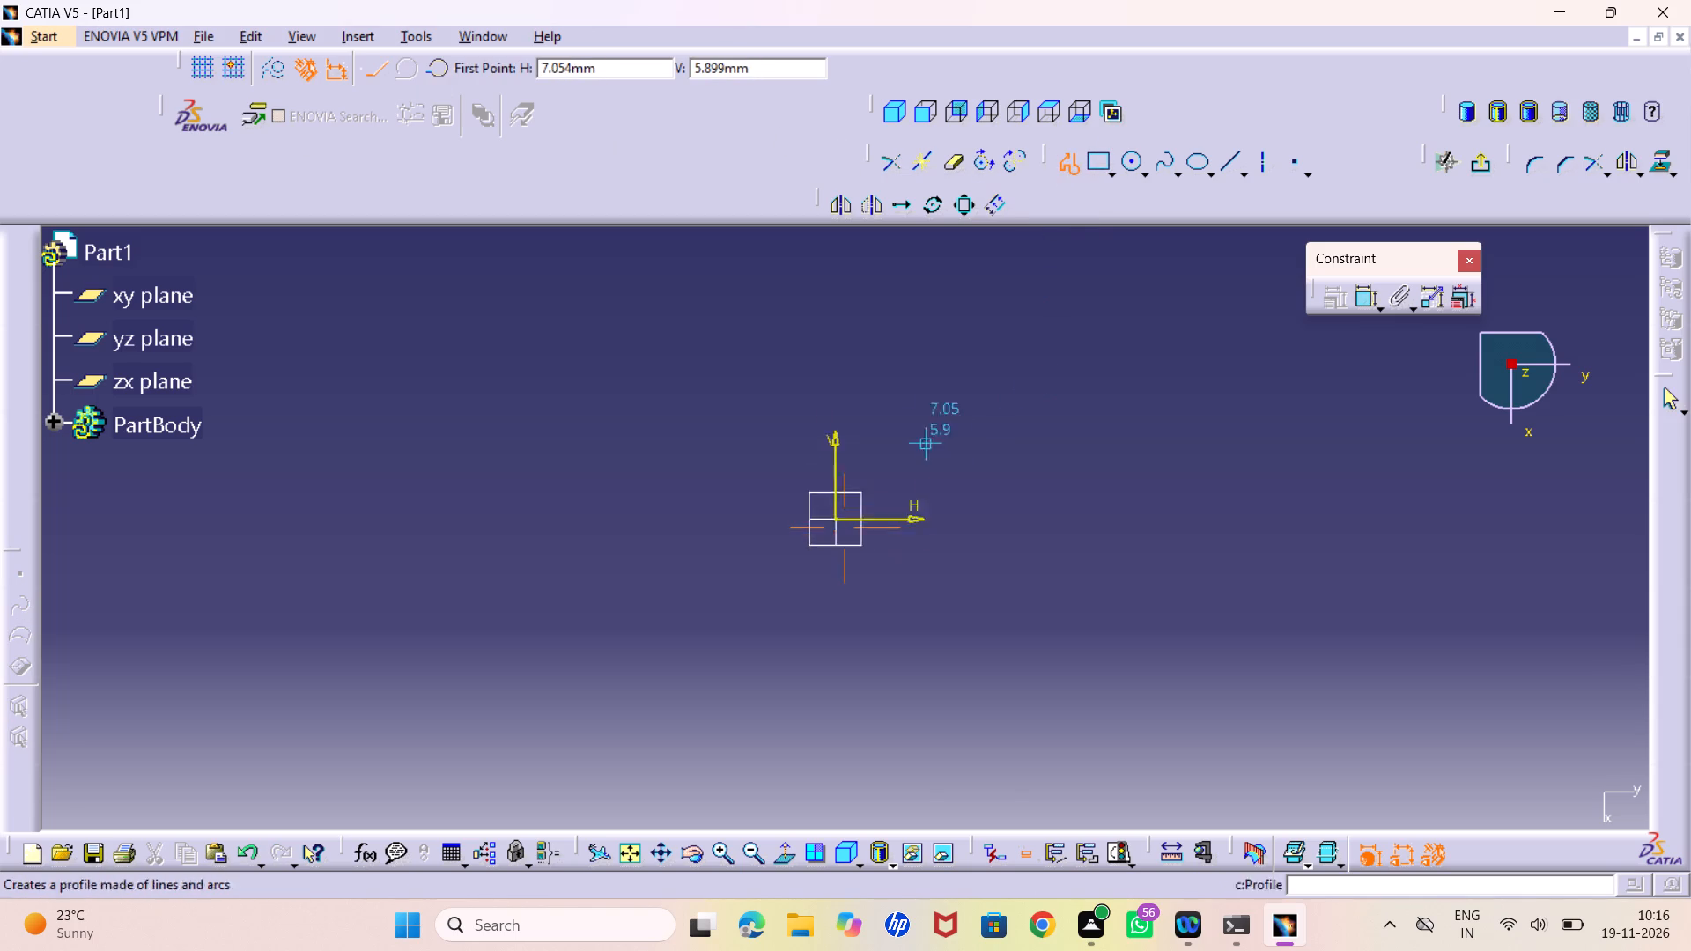
pyautogui.moveTo(919, 434); pyautogui.dragTo(905, 373, button='middle')
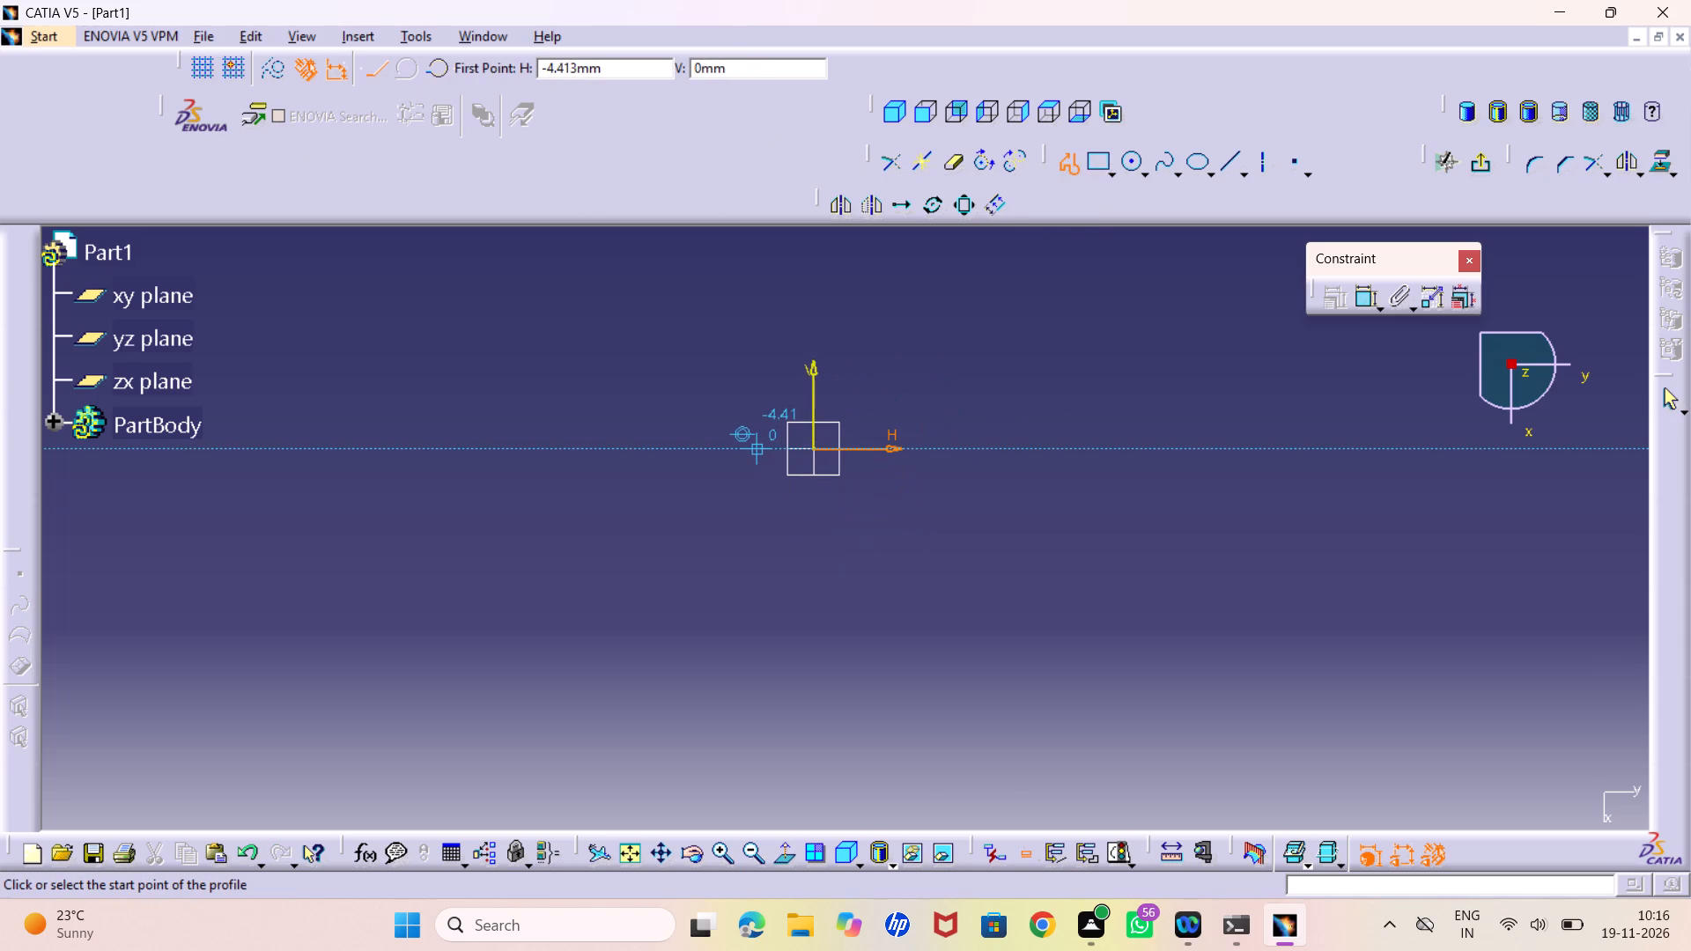
pyautogui.click(755, 449)
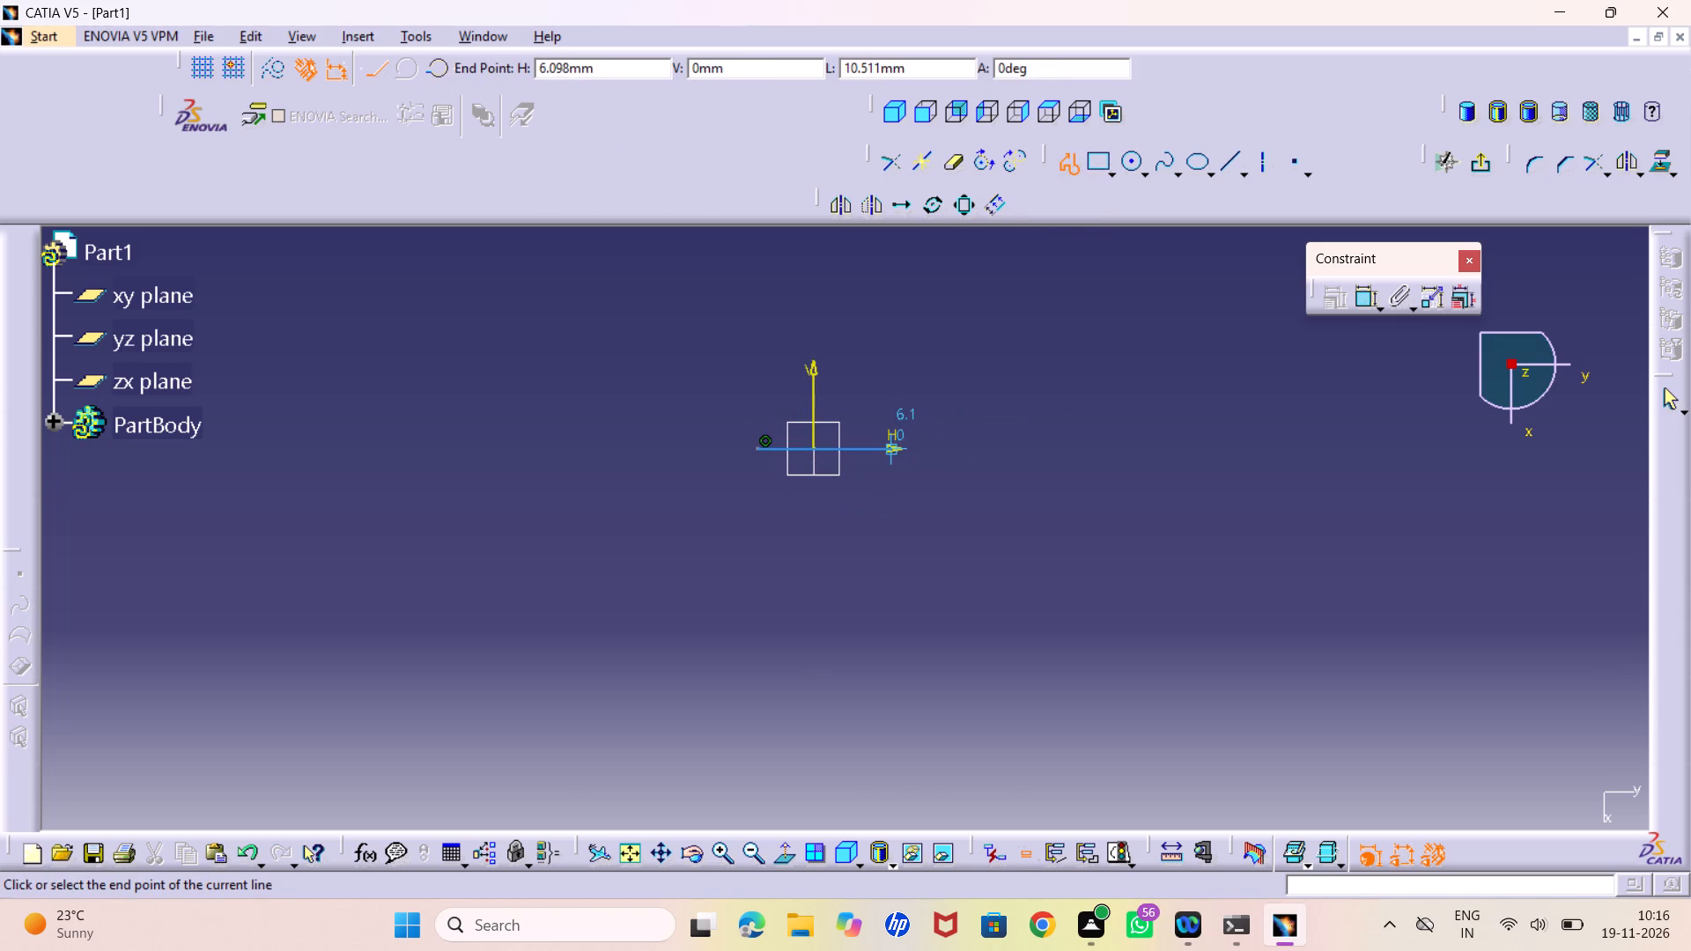
pyautogui.click(870, 446)
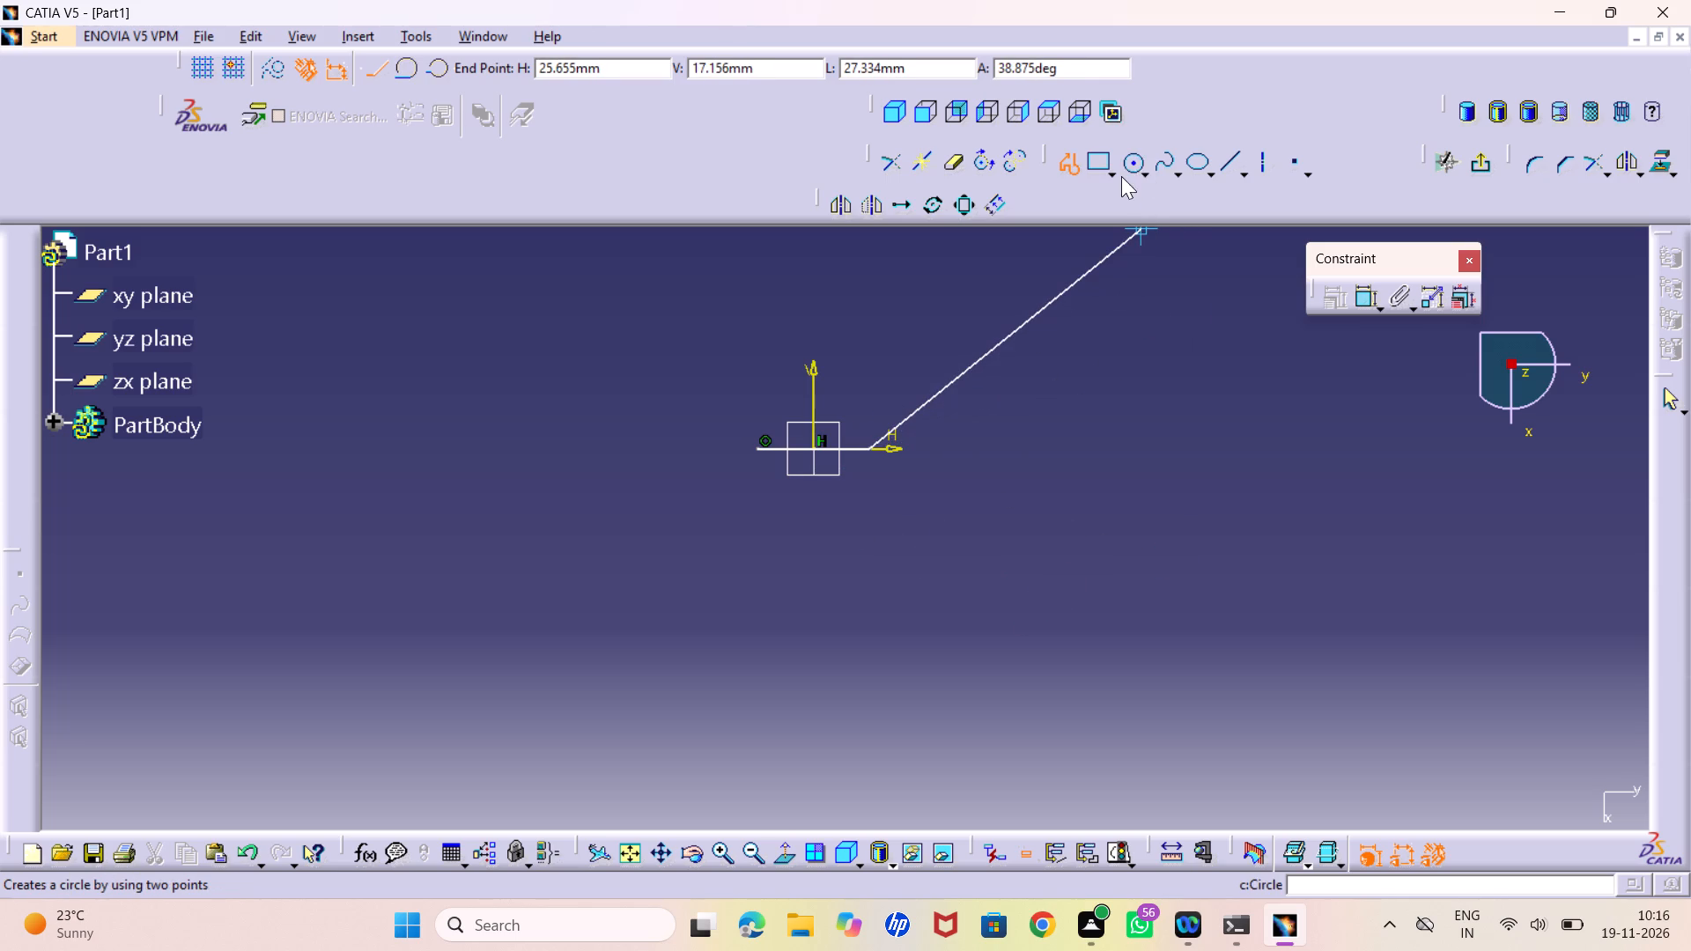
# Draw a three-point arc from the line's positive H end to about H 10.3, V -9.7 mm, curving inward toward the V axis.
pyautogui.click(1145, 173)
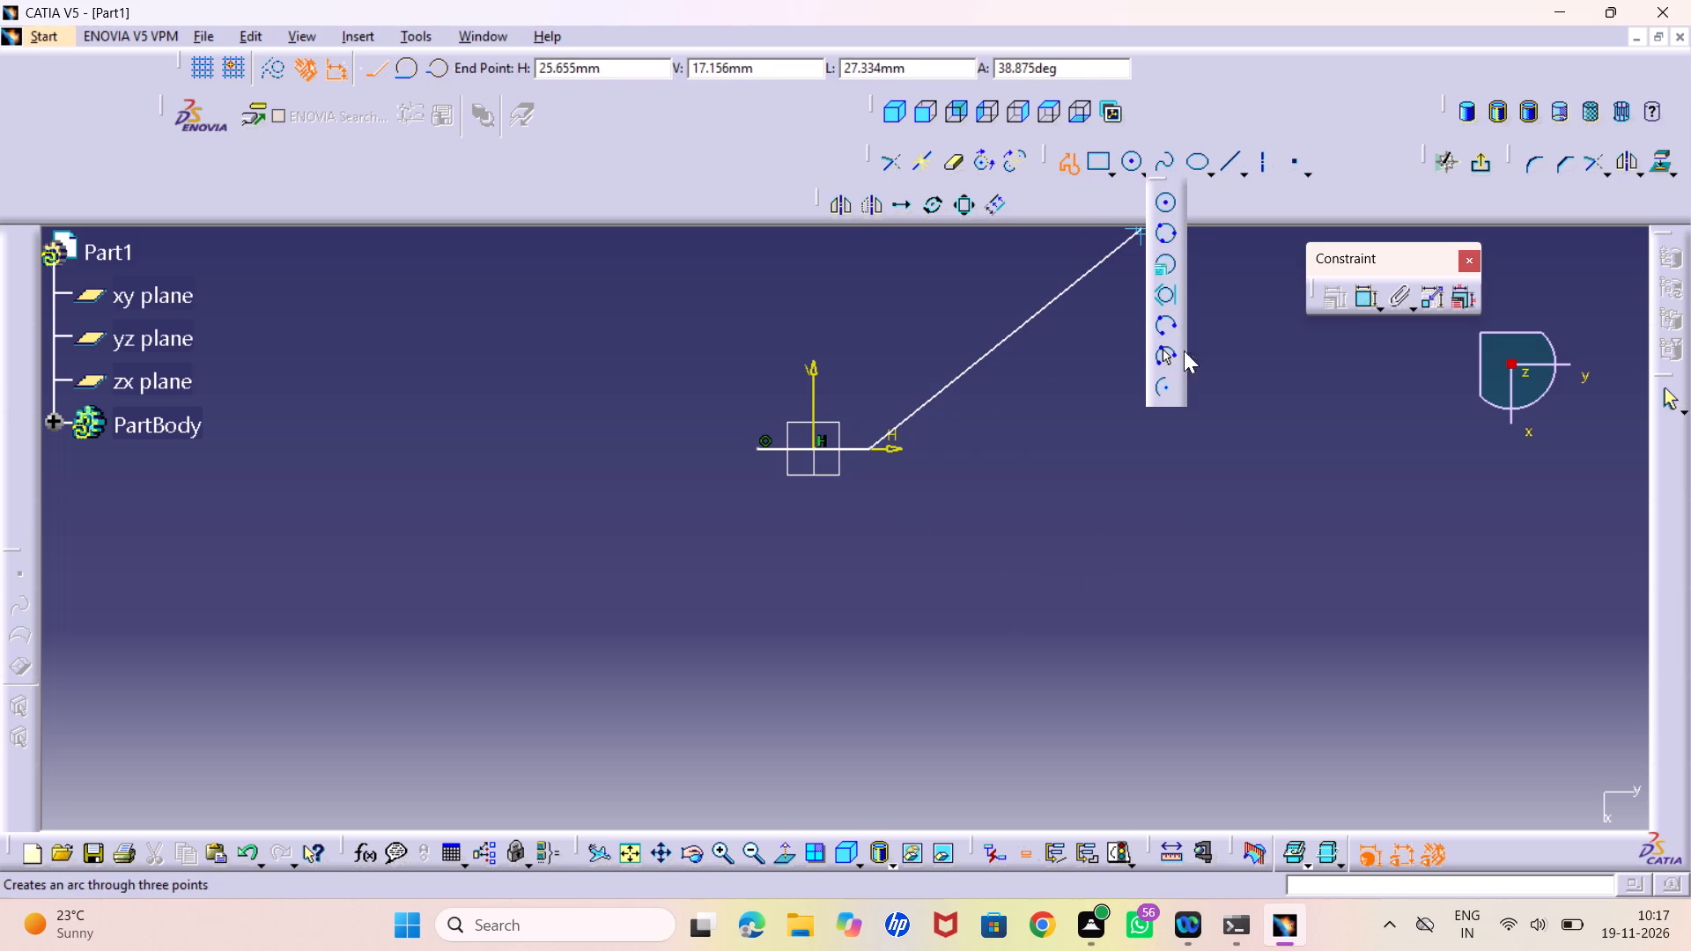
pyautogui.click(1165, 358)
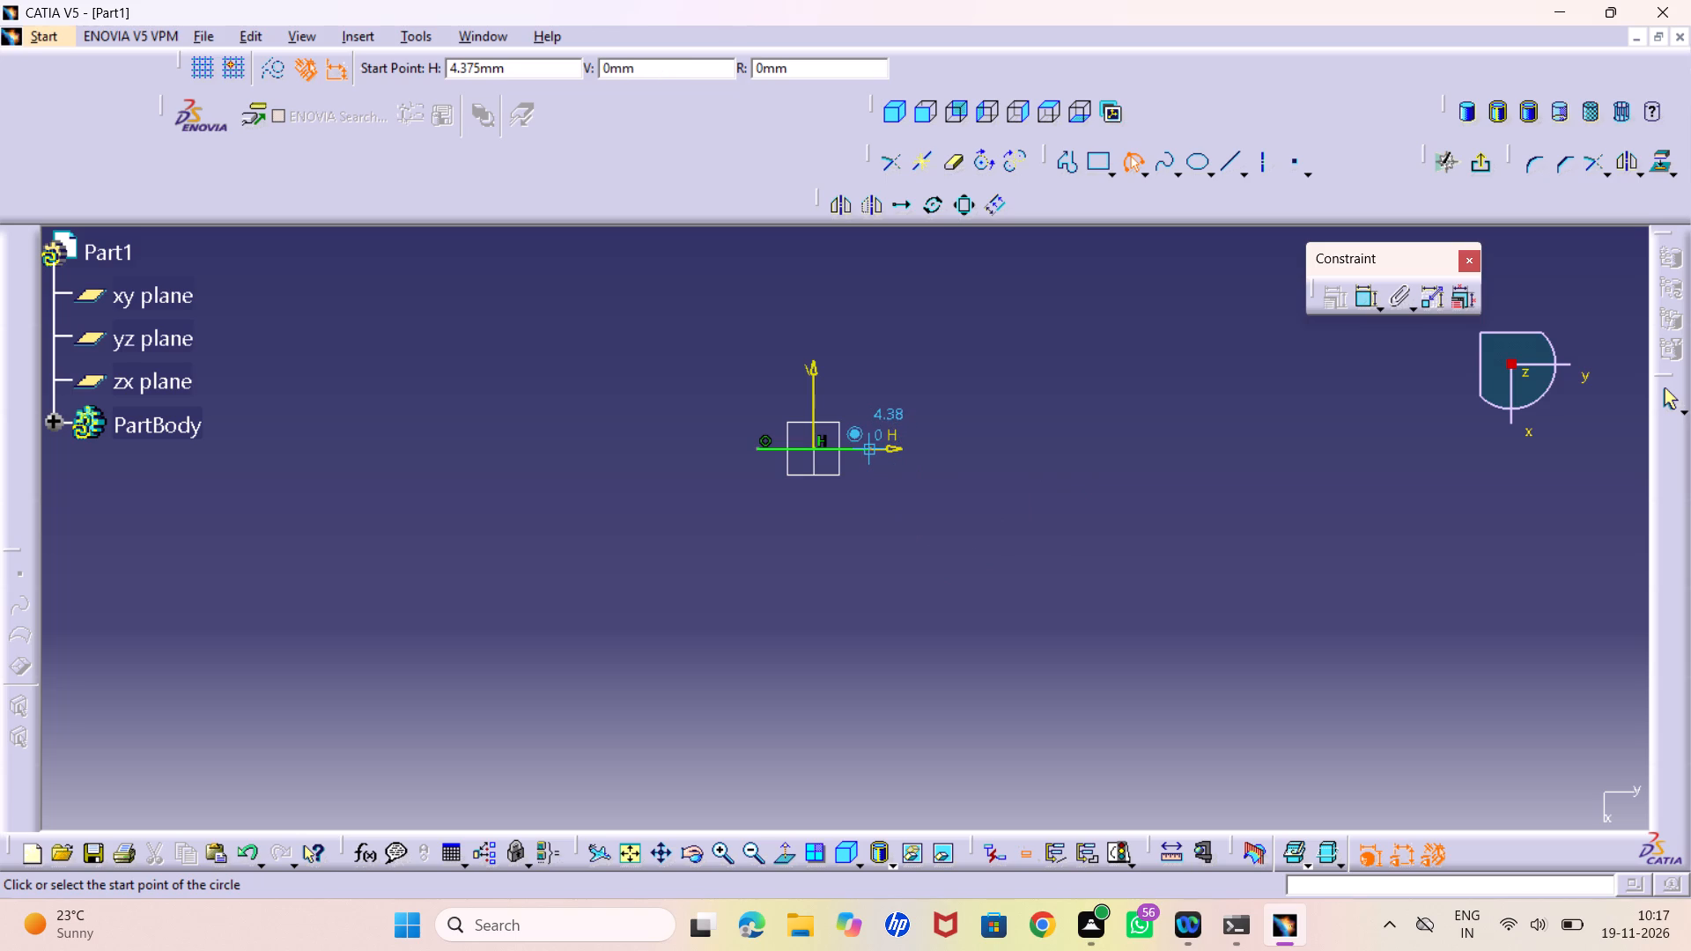
pyautogui.click(871, 446)
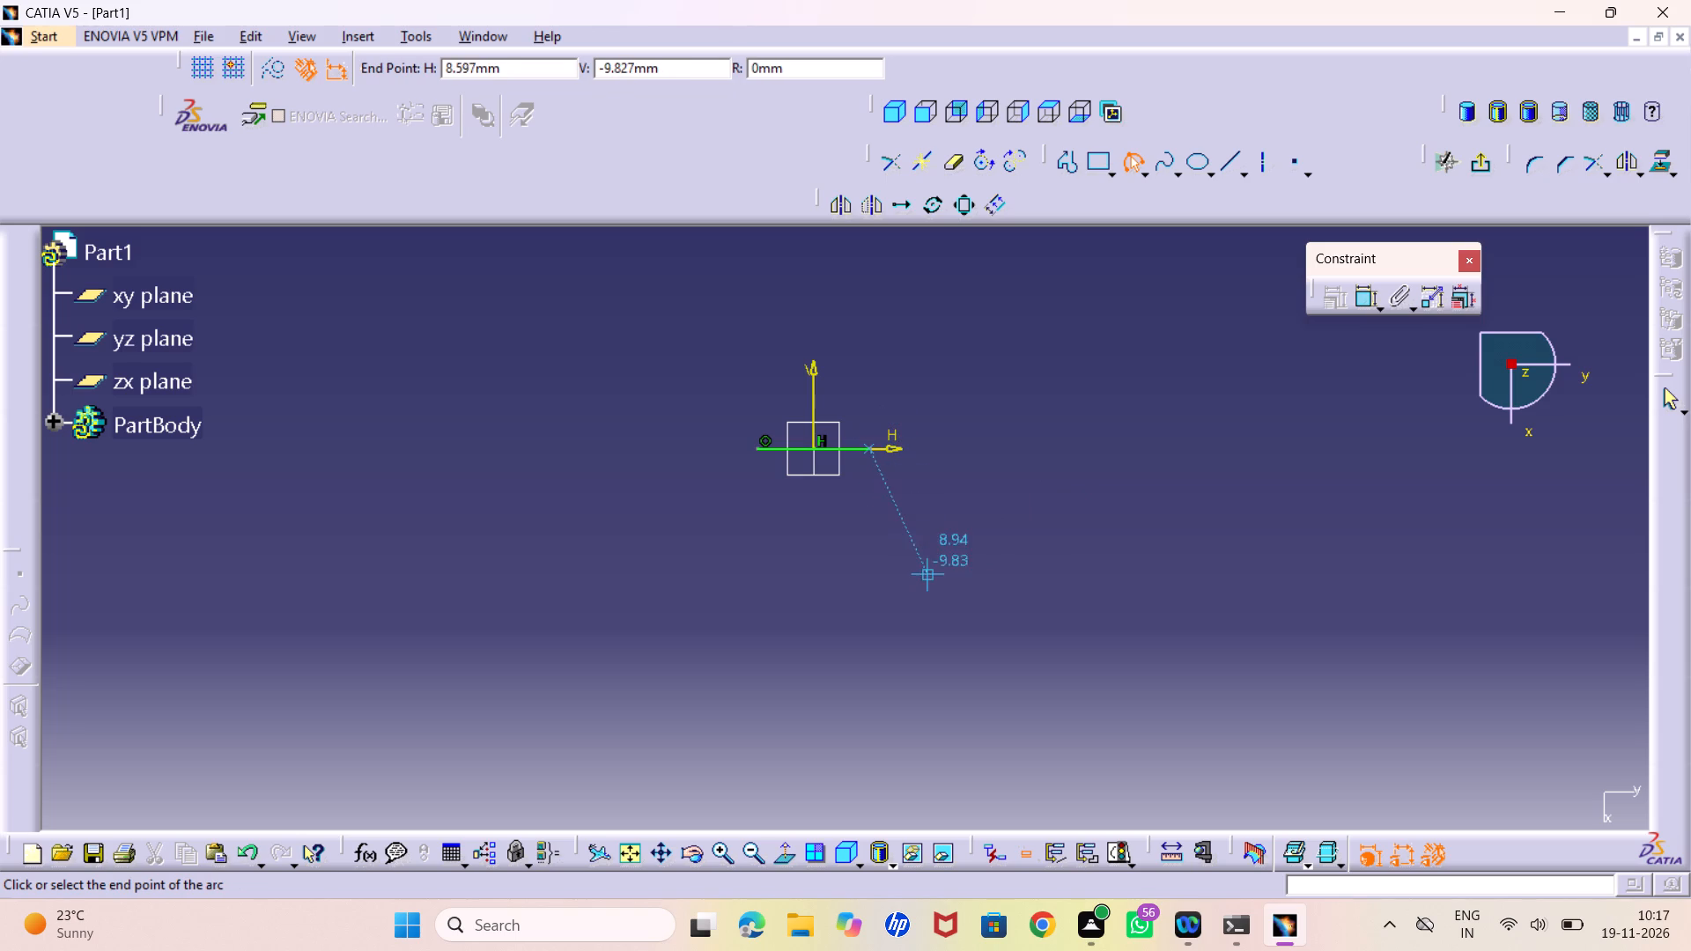
pyautogui.click(948, 574)
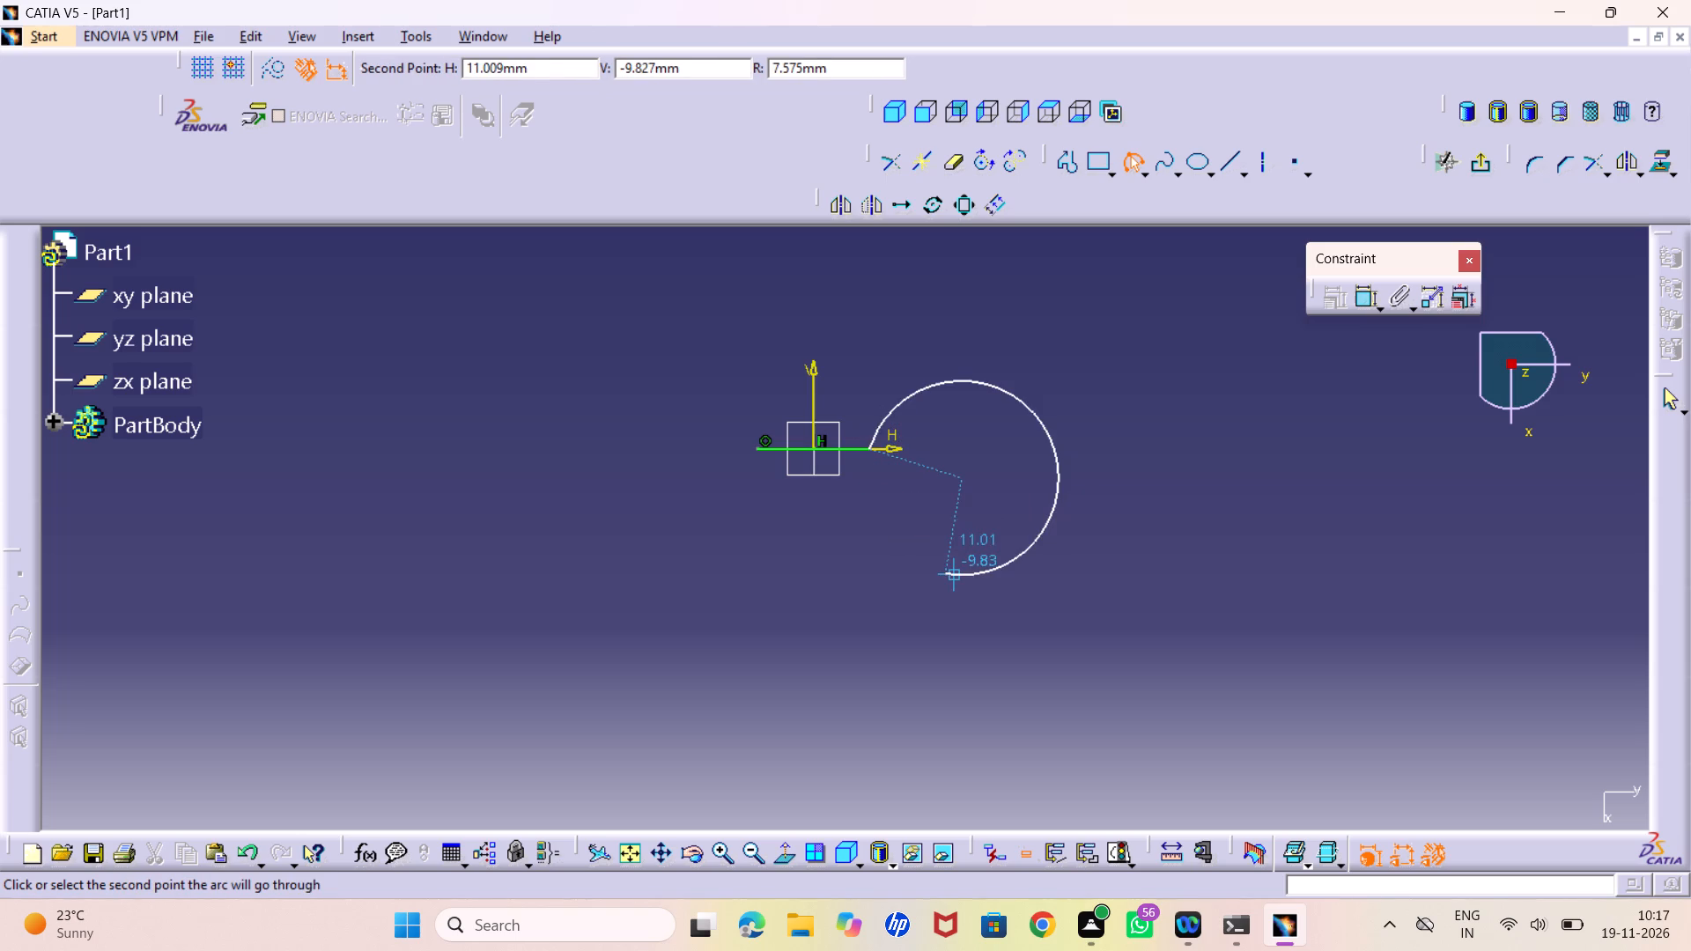
pyautogui.click(888, 520)
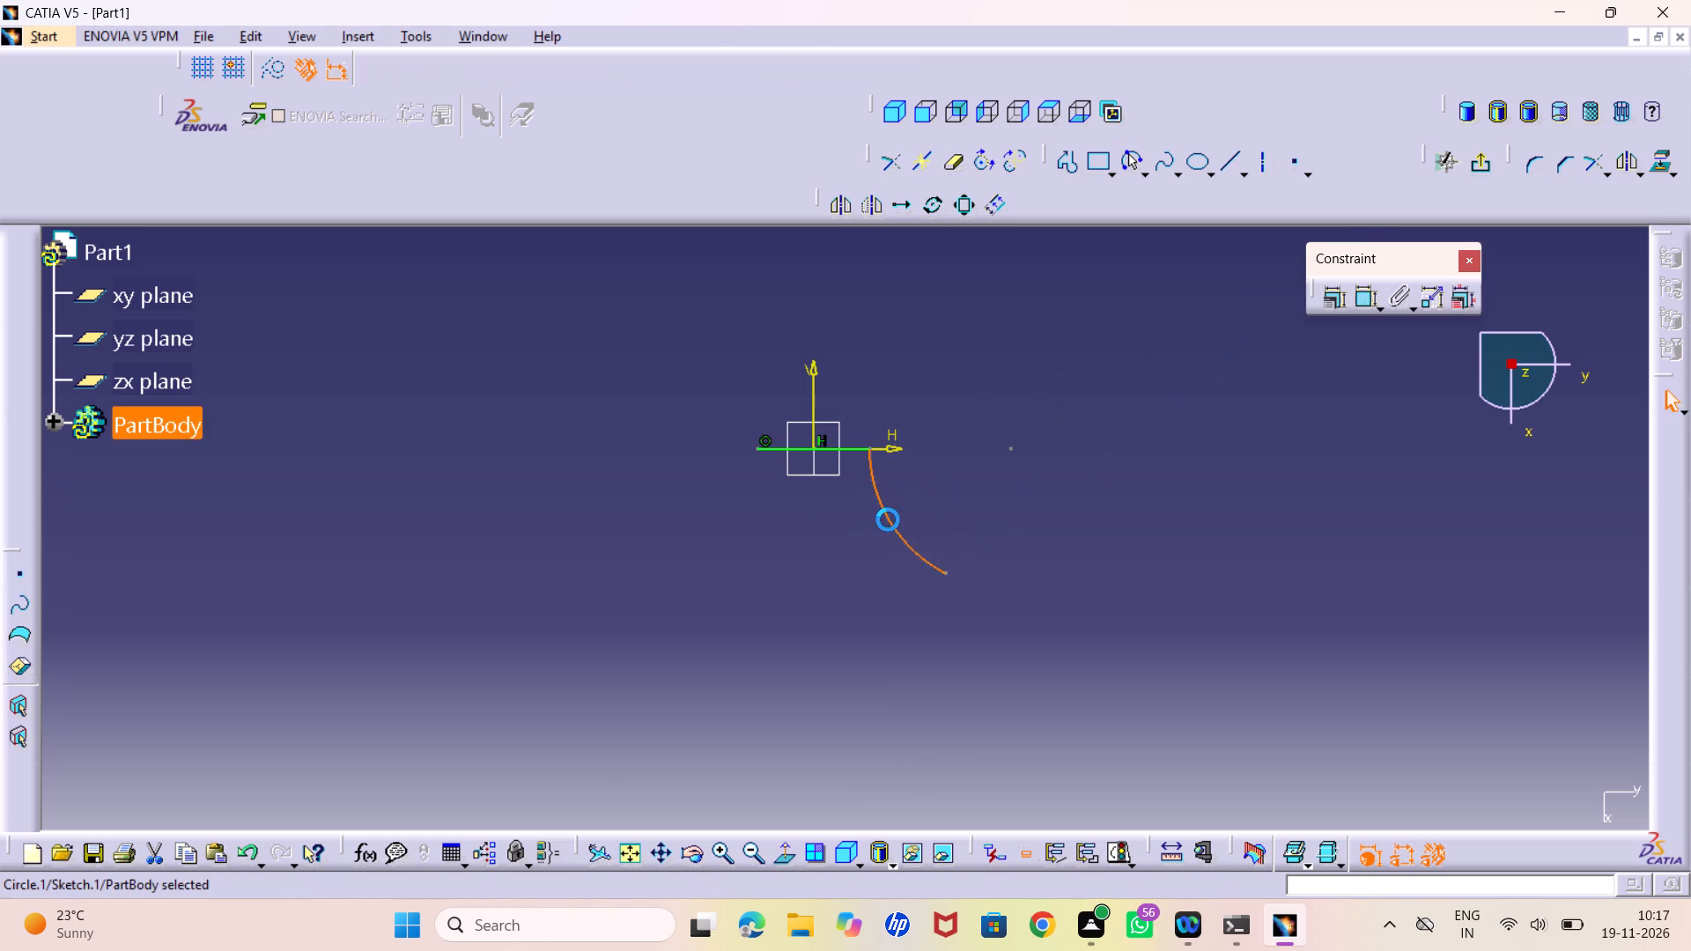
pyautogui.click(805, 592)
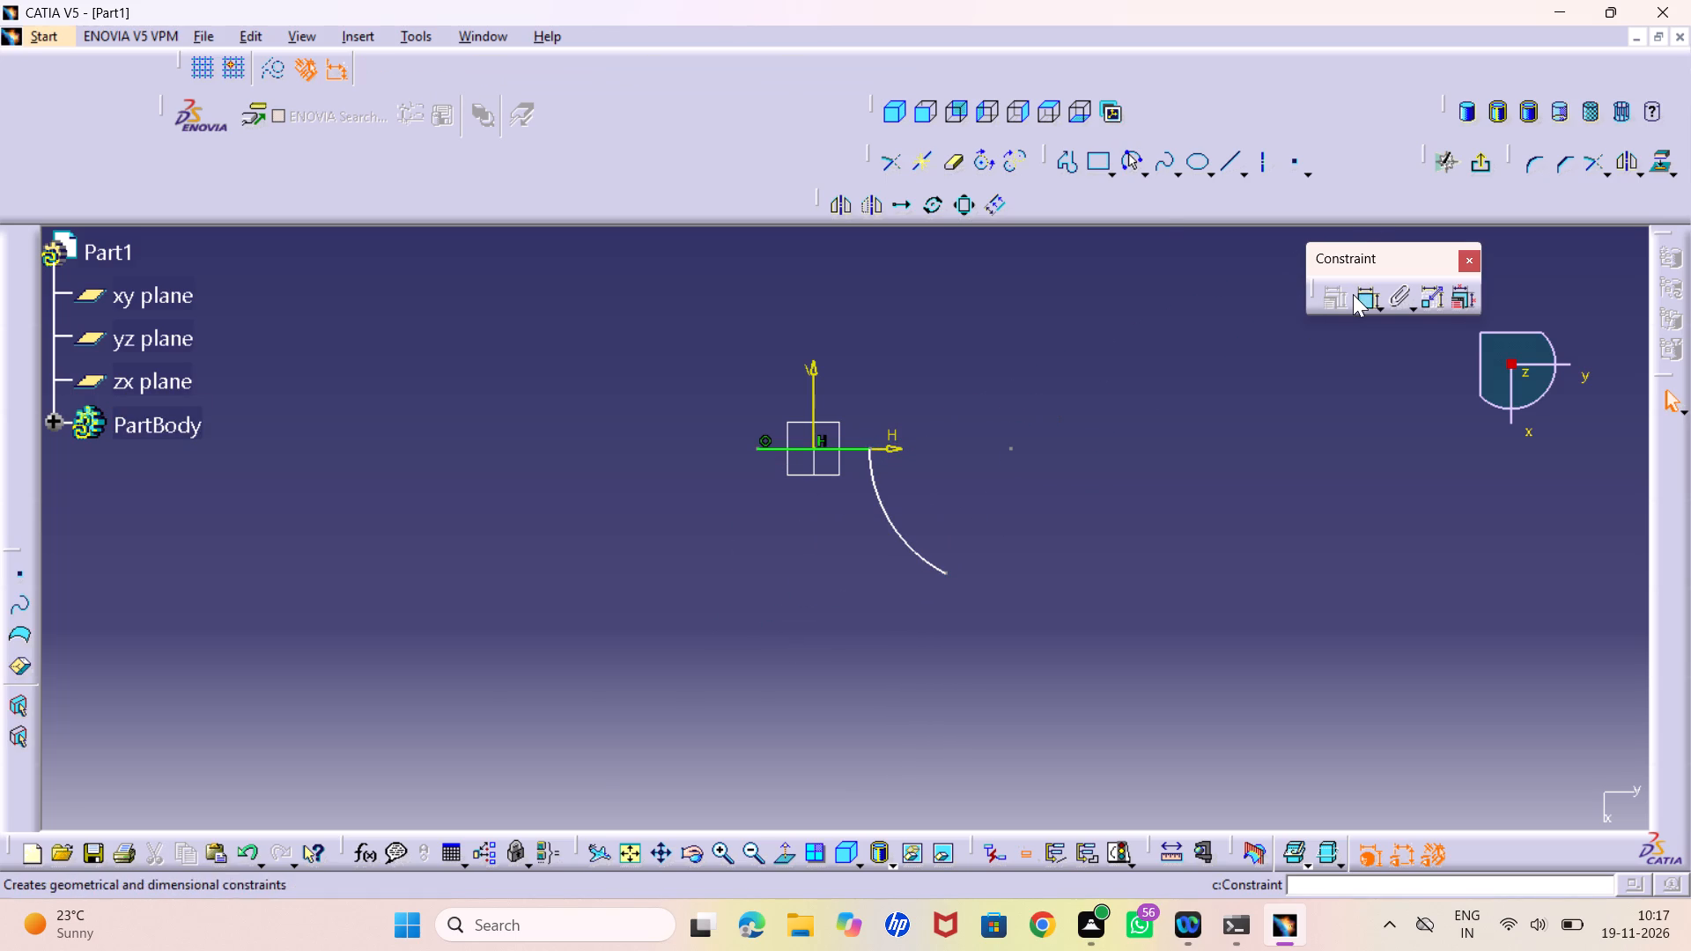
# Draw a three-point bottom arc from the side arc's lower end to the negative H side at about V -9.7 mm, bulging downward.
pyautogui.click(1127, 162)
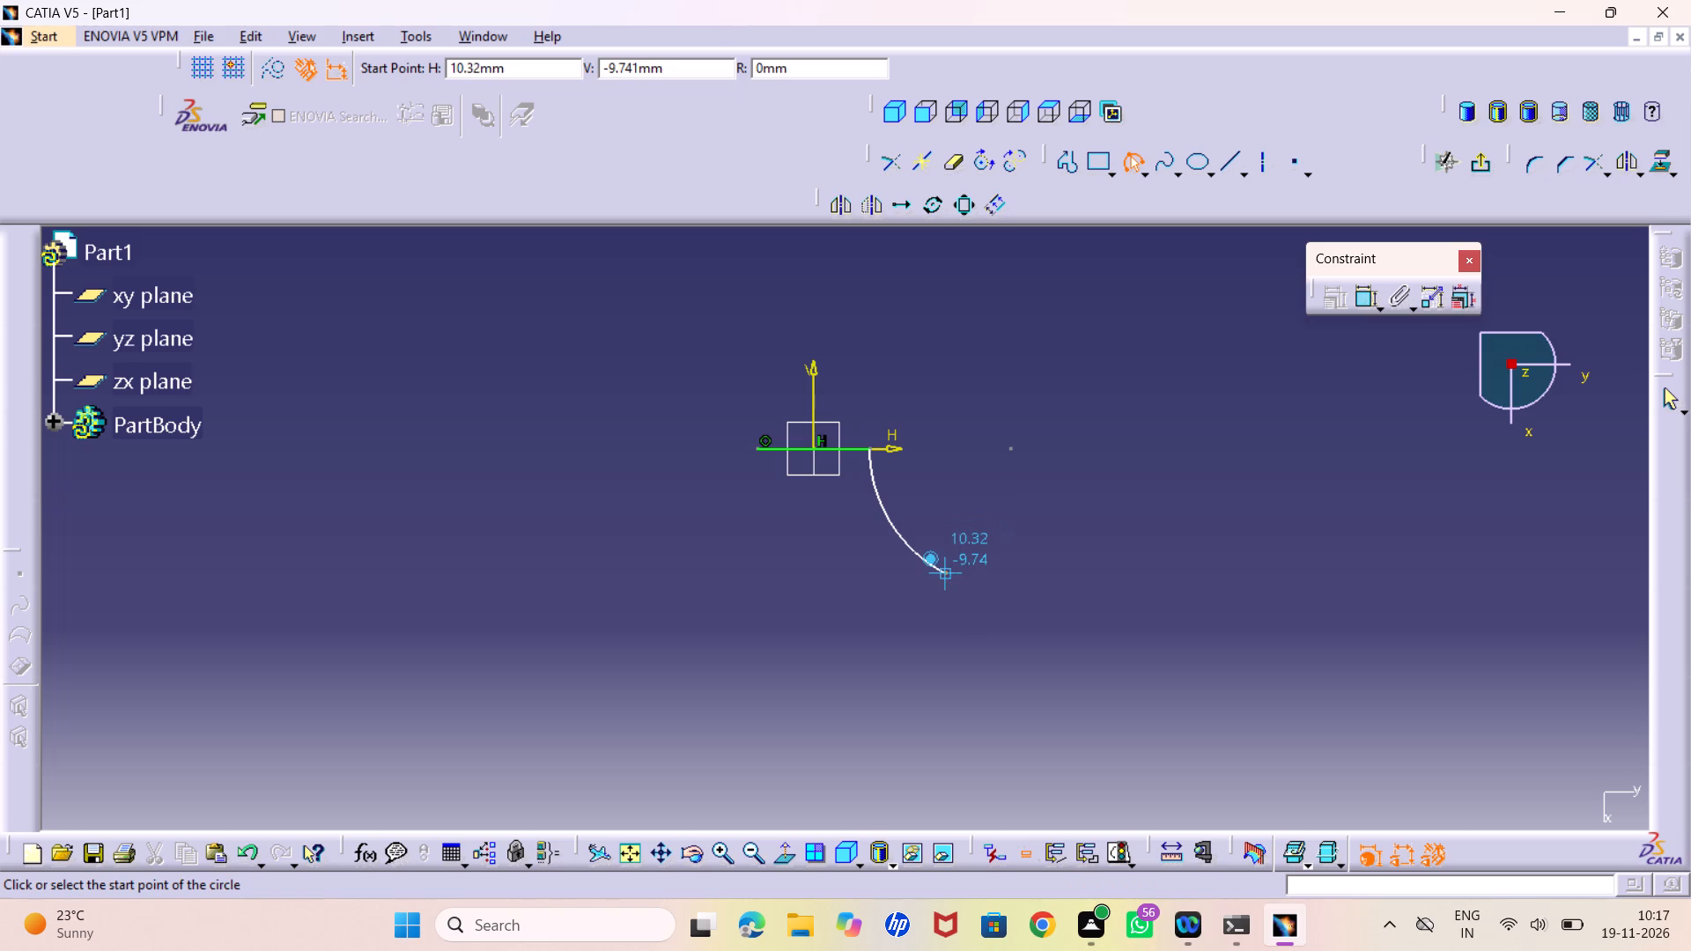
pyautogui.click(943, 569)
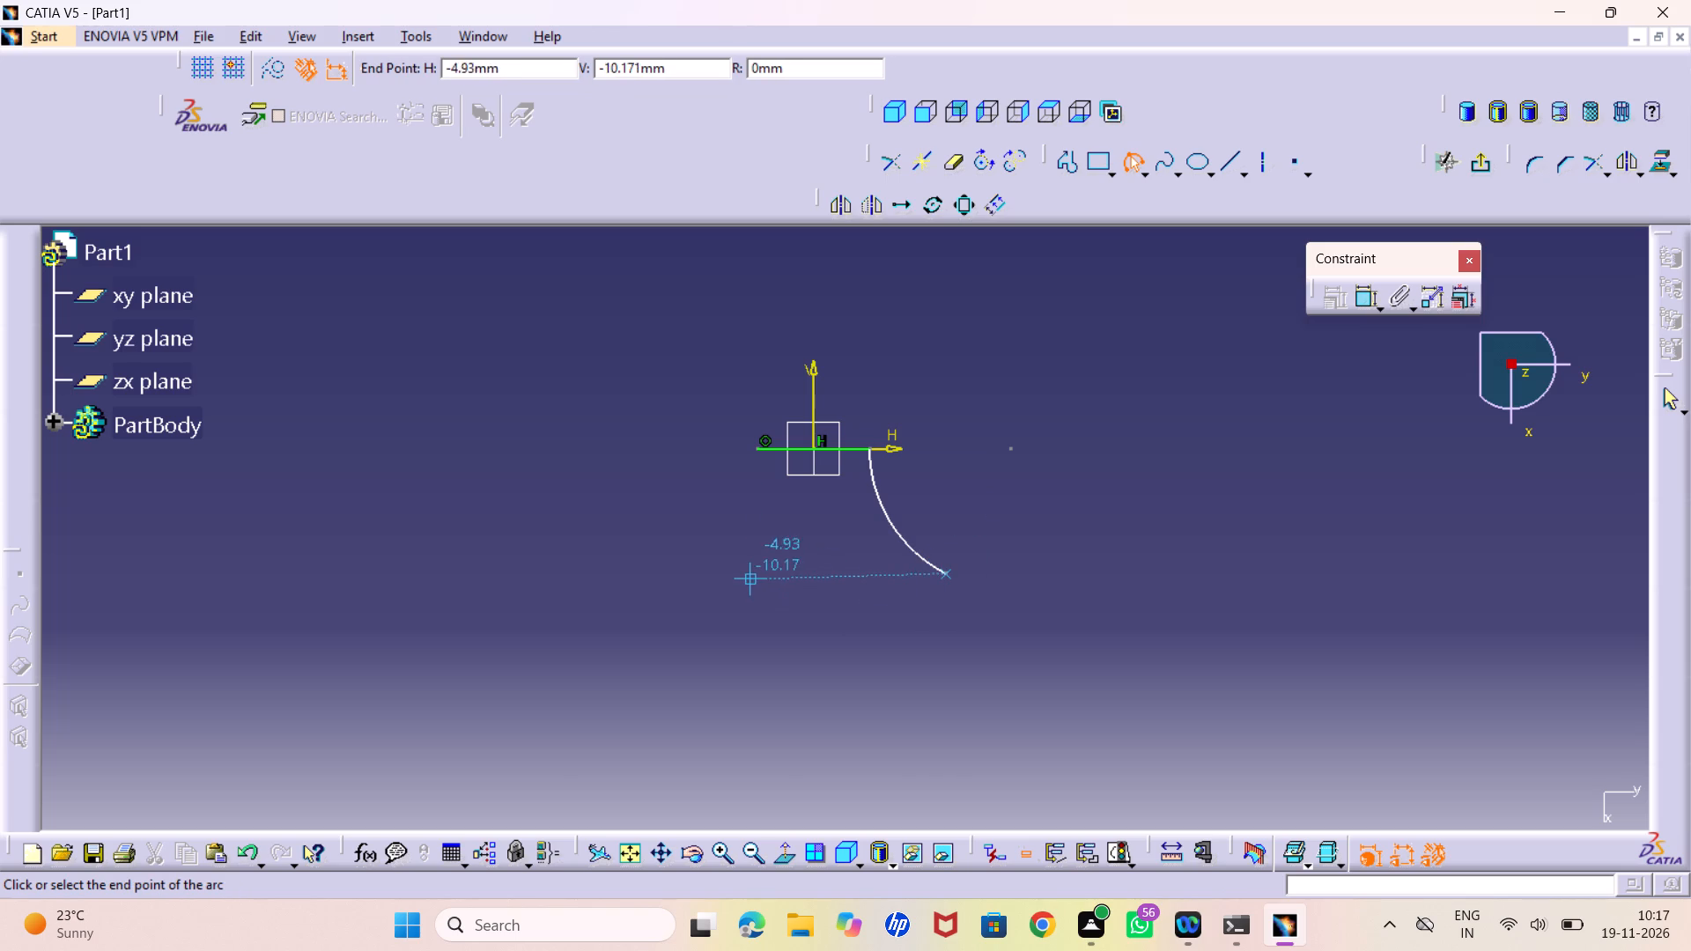
pyautogui.click(706, 574)
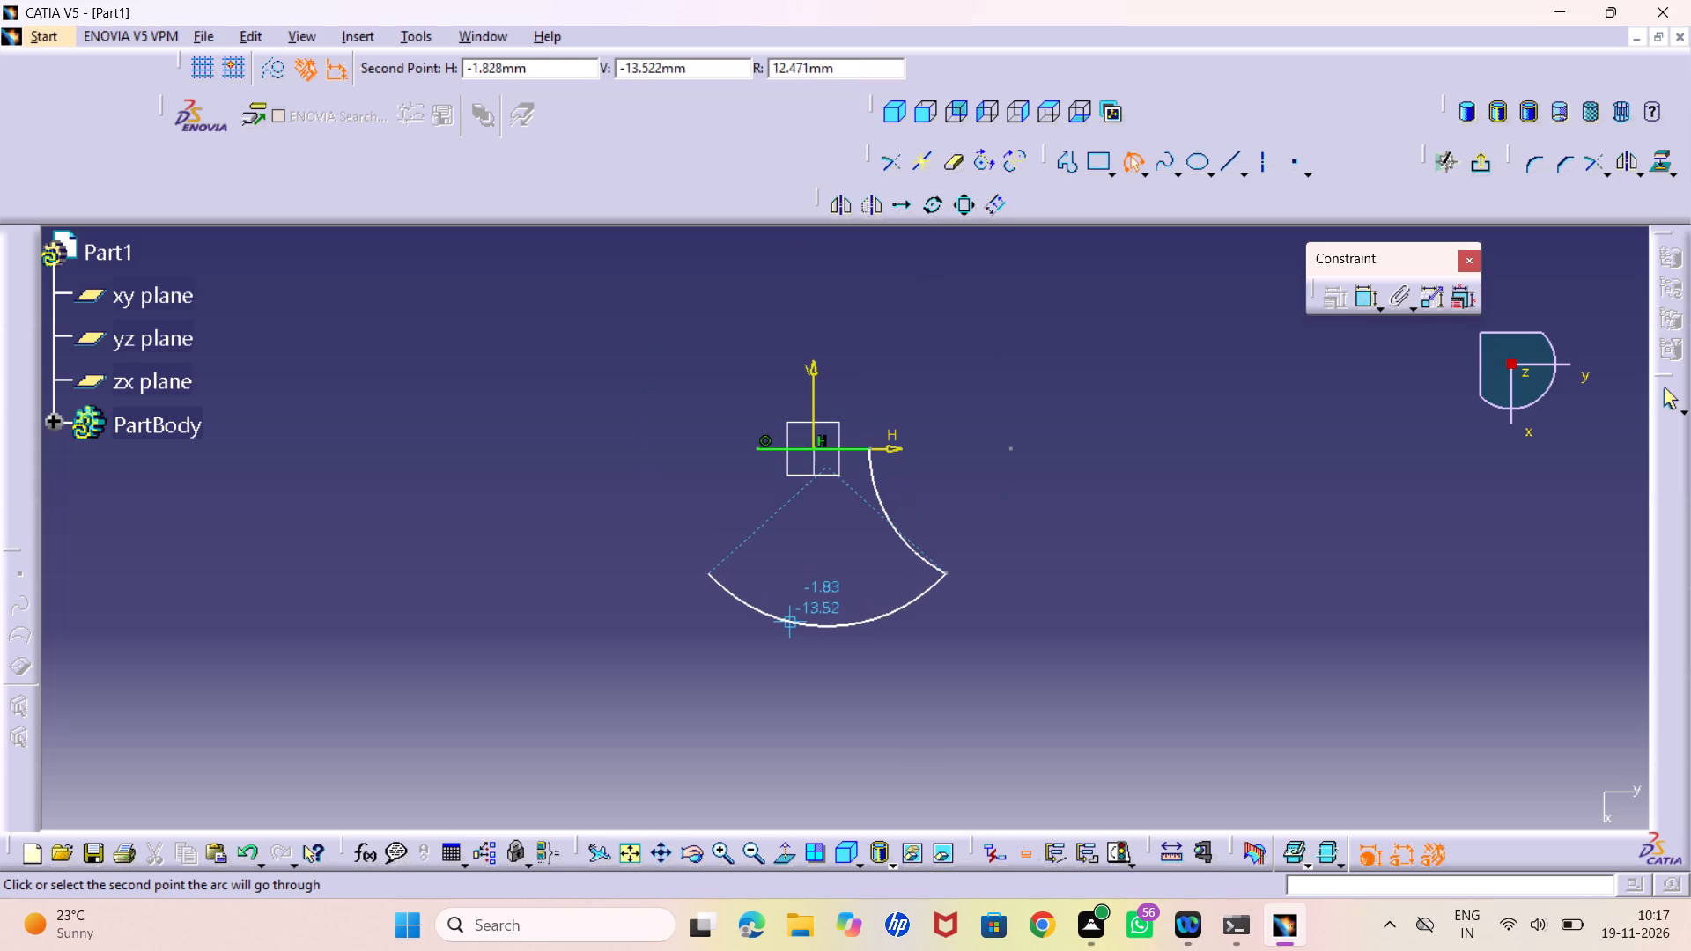
pyautogui.click(791, 627)
pyautogui.moveTo(803, 533); pyautogui.dragTo(816, 526)
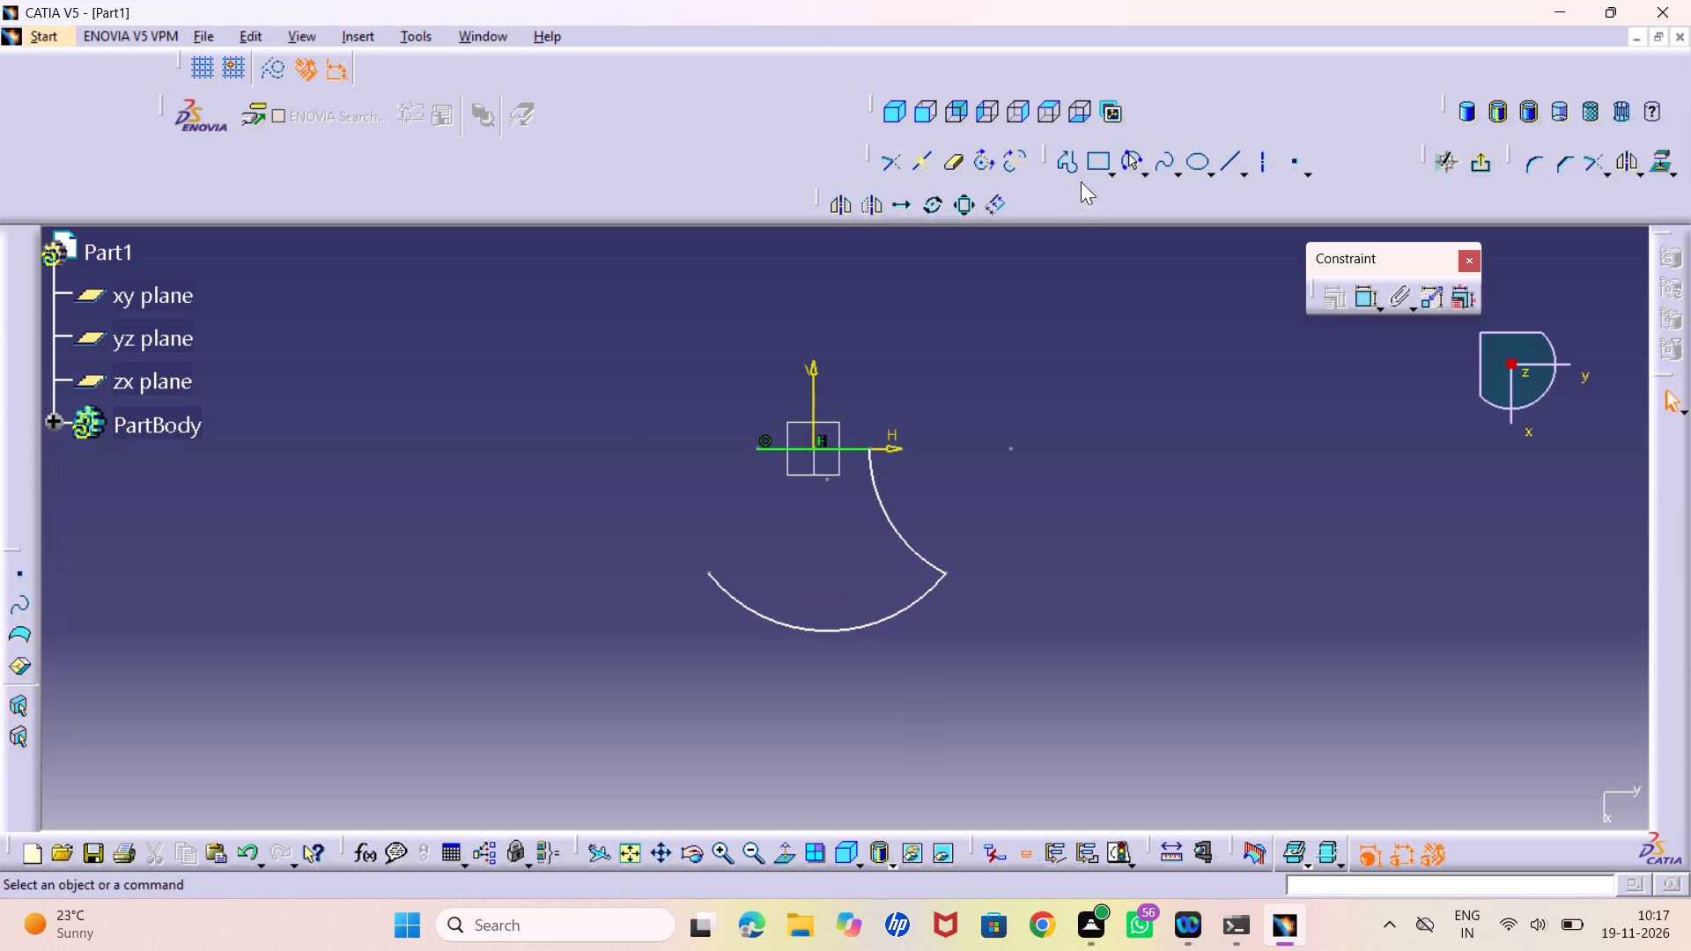
# Draw a three-point arc from the bottom arc's free end to the line's negative H end, curving inward toward the V axis.
pyautogui.click(1137, 154)
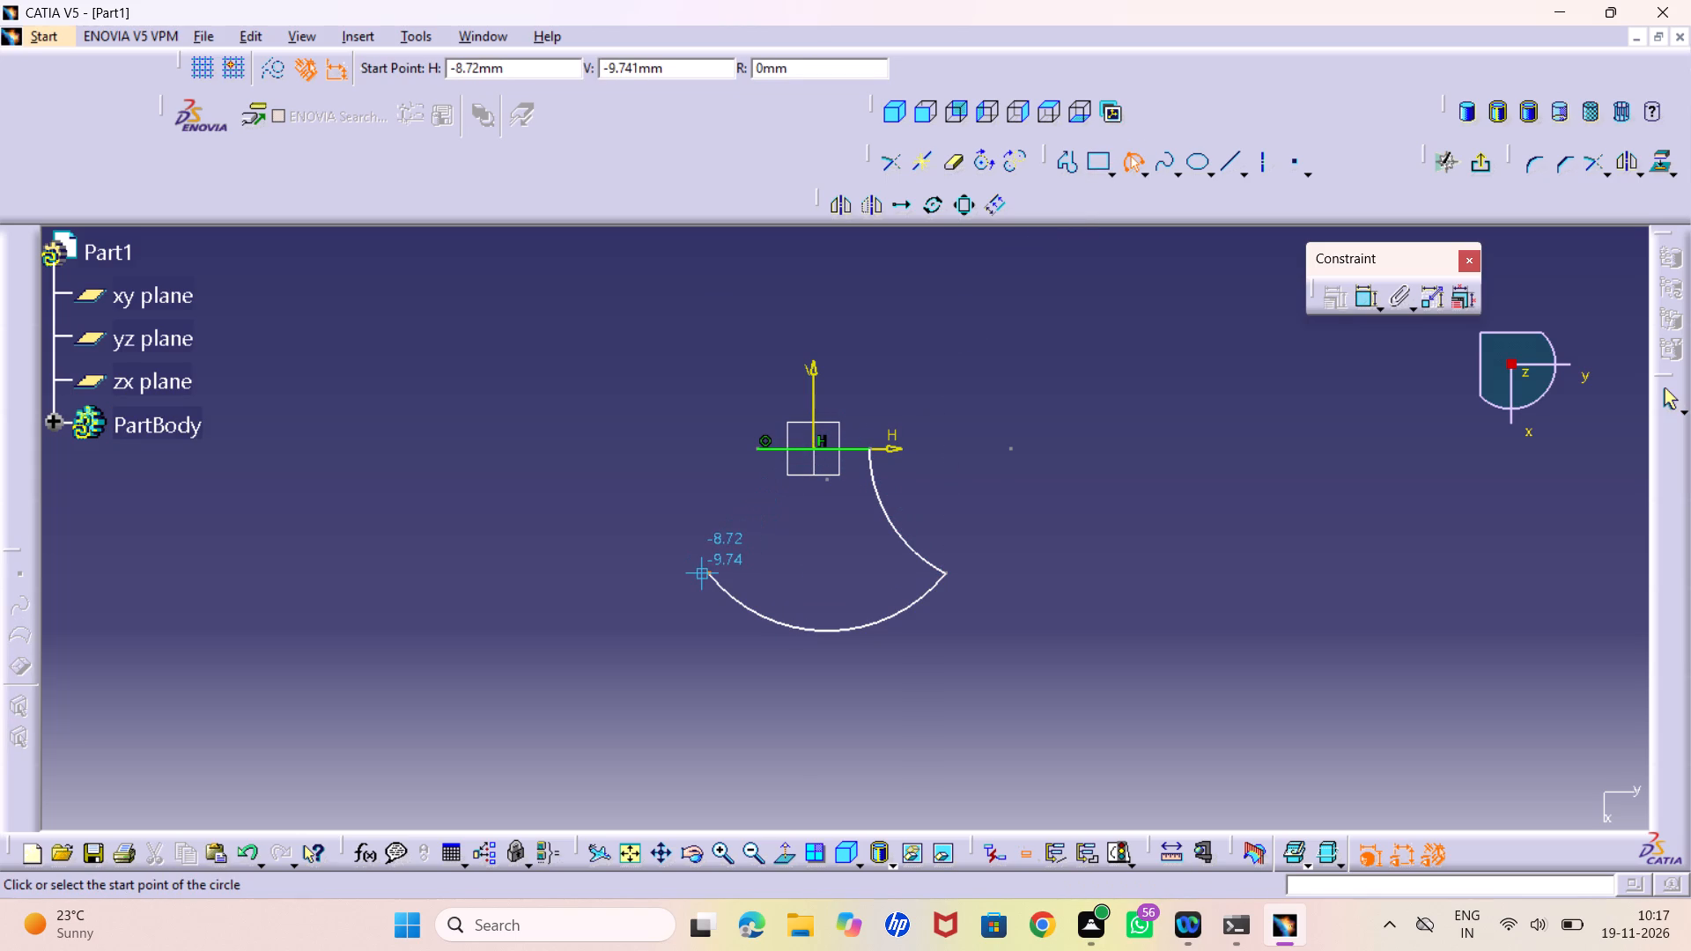
pyautogui.click(707, 572)
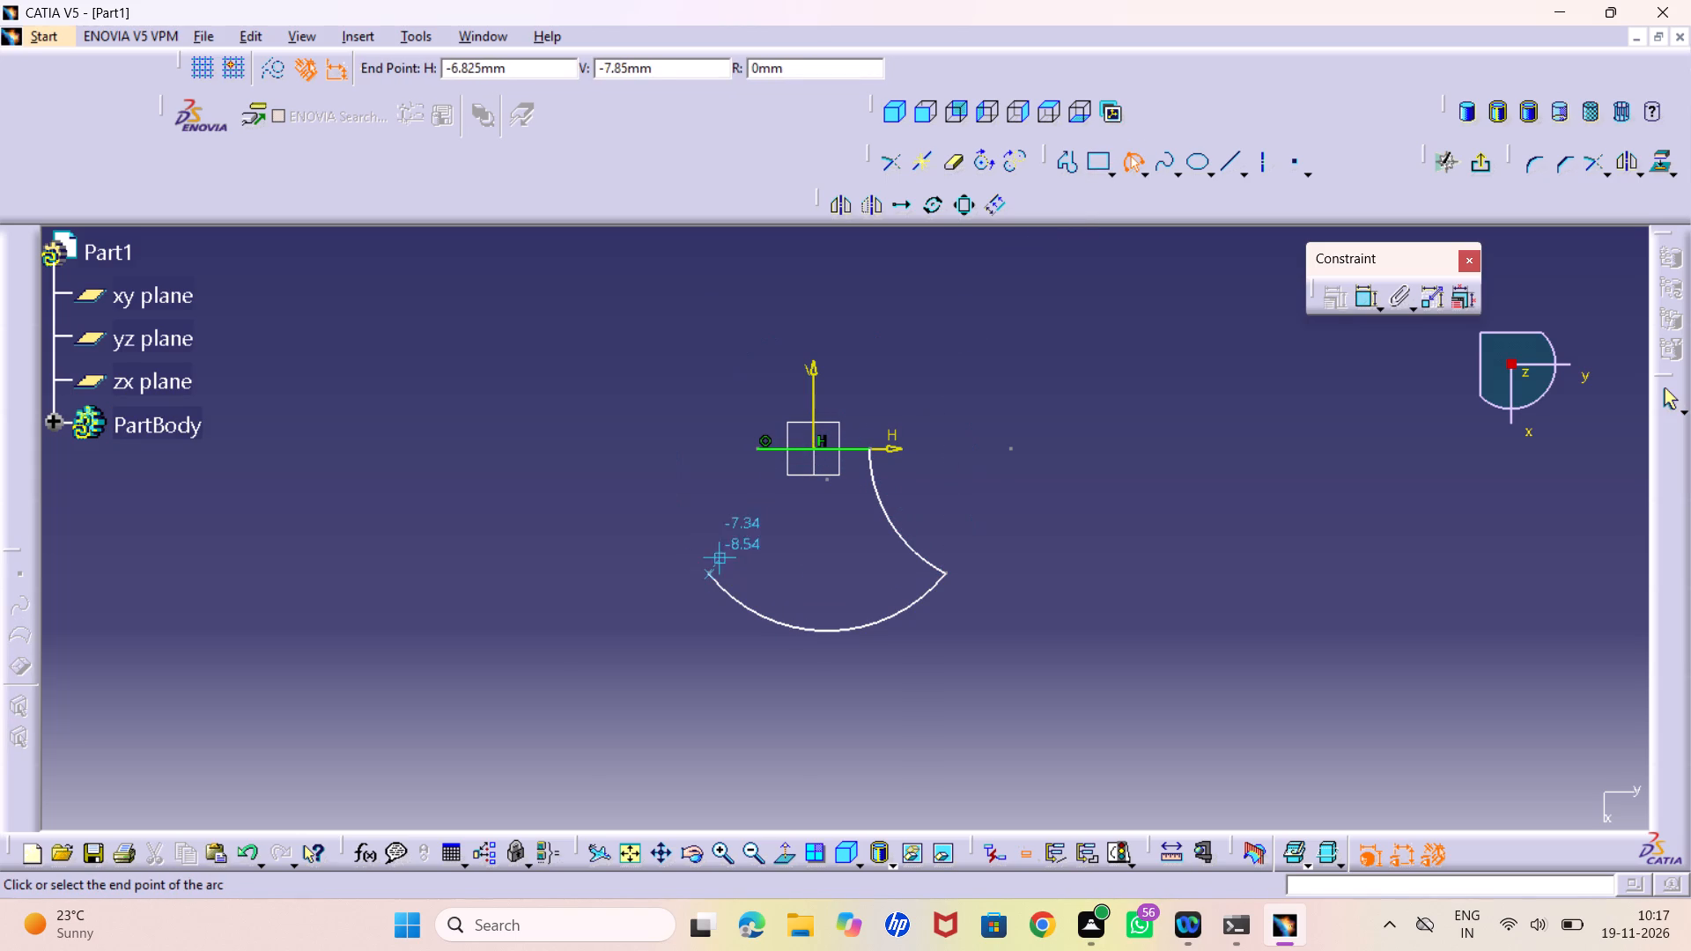
pyautogui.click(757, 450)
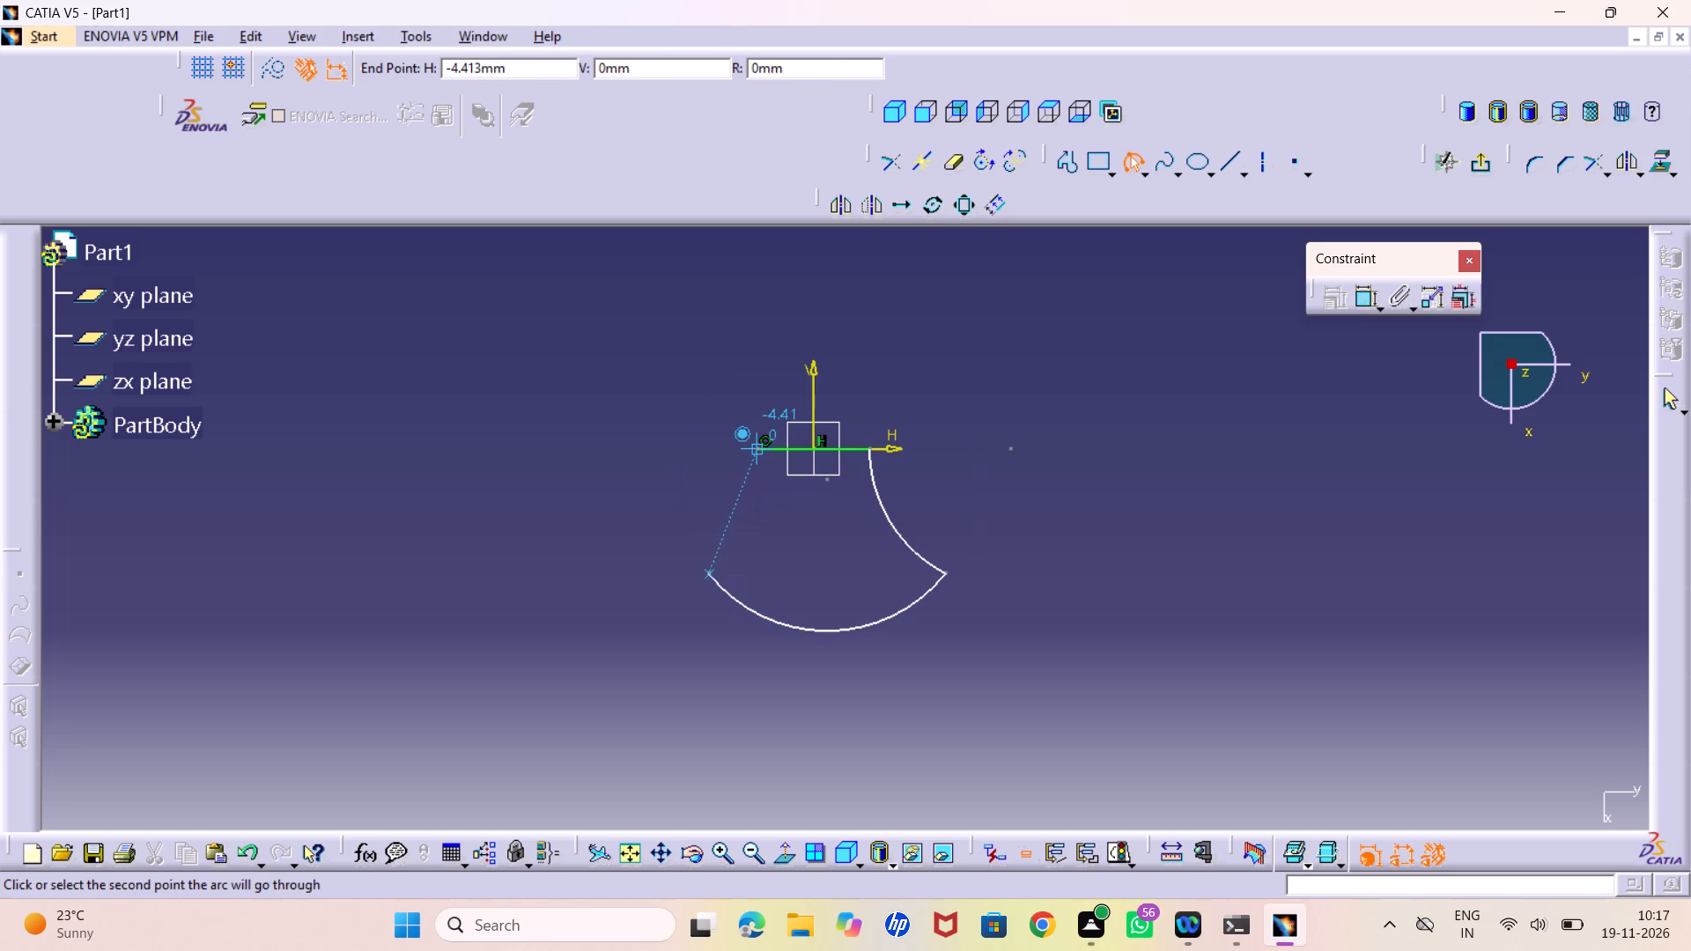
pyautogui.click(747, 512)
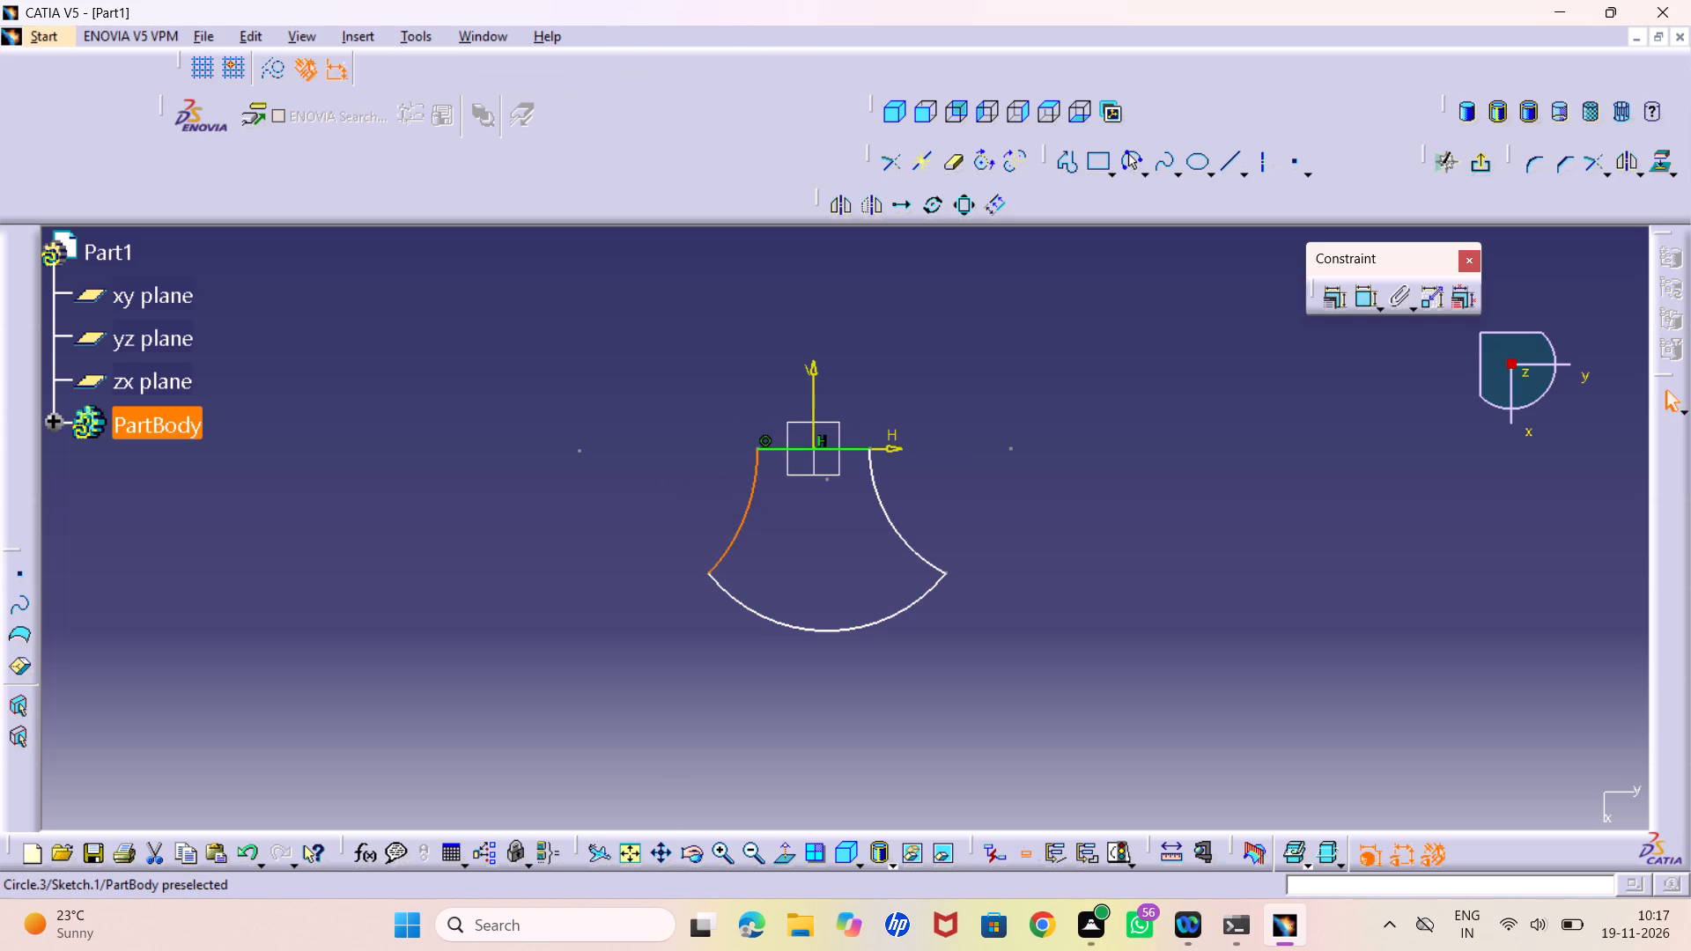
pyautogui.click(1074, 525)
# Constrain the two lower corner points of the profile as symmetric about the V axis.
pyautogui.doubleClick(1371, 292)
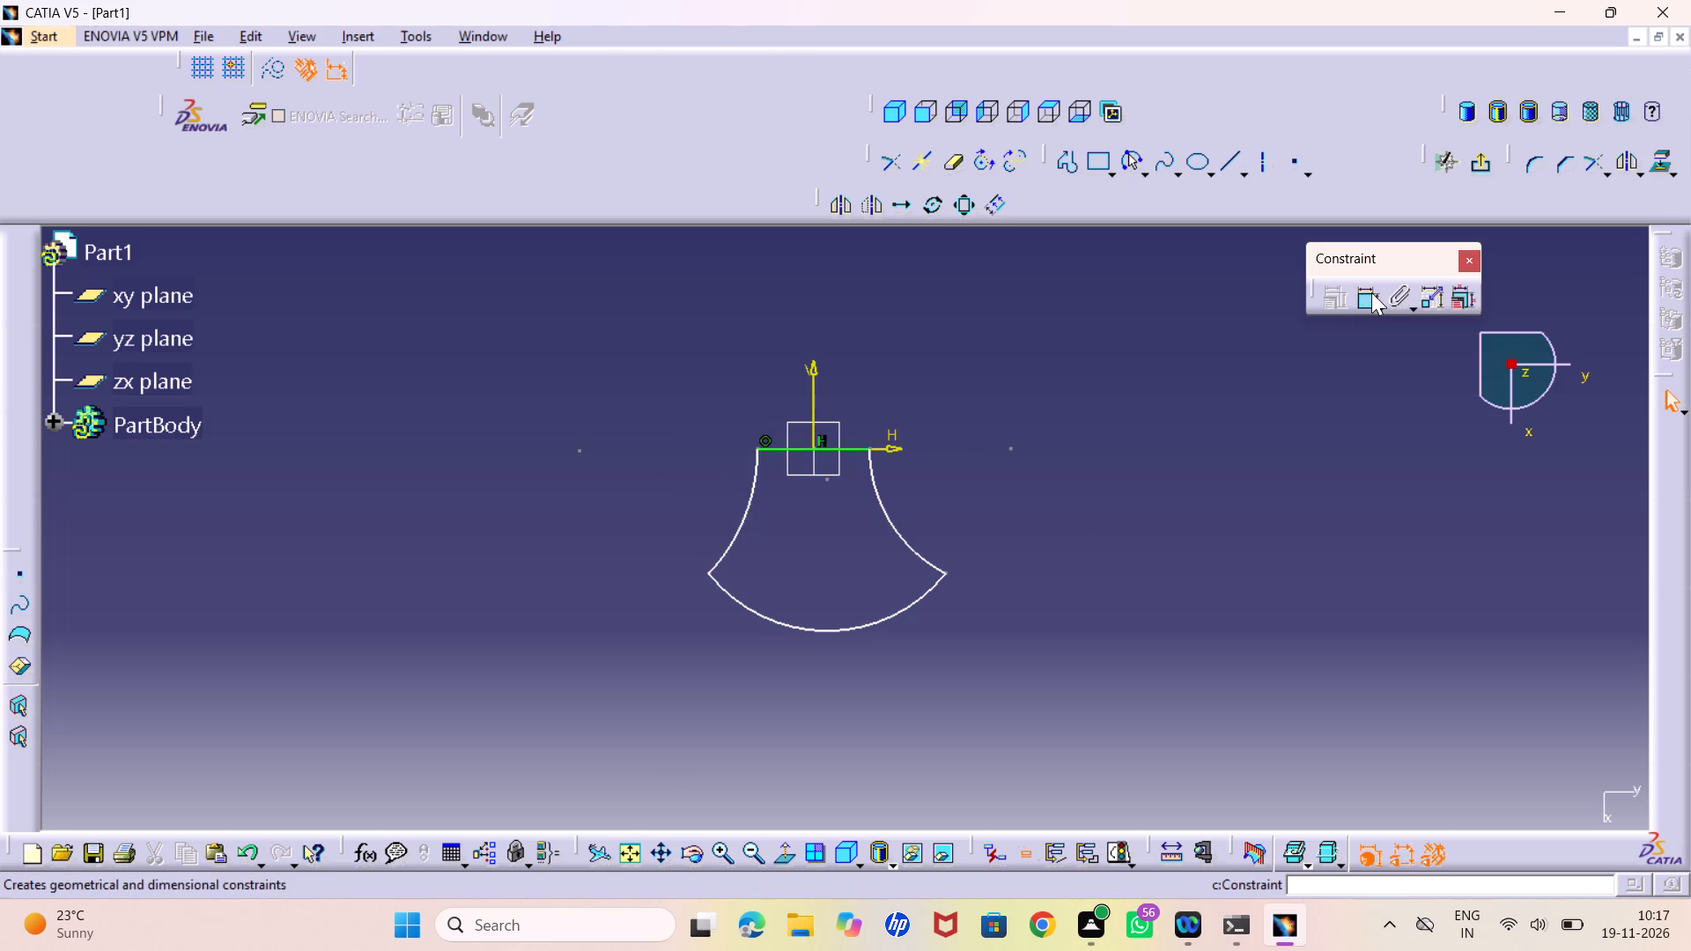
pyautogui.click(707, 574)
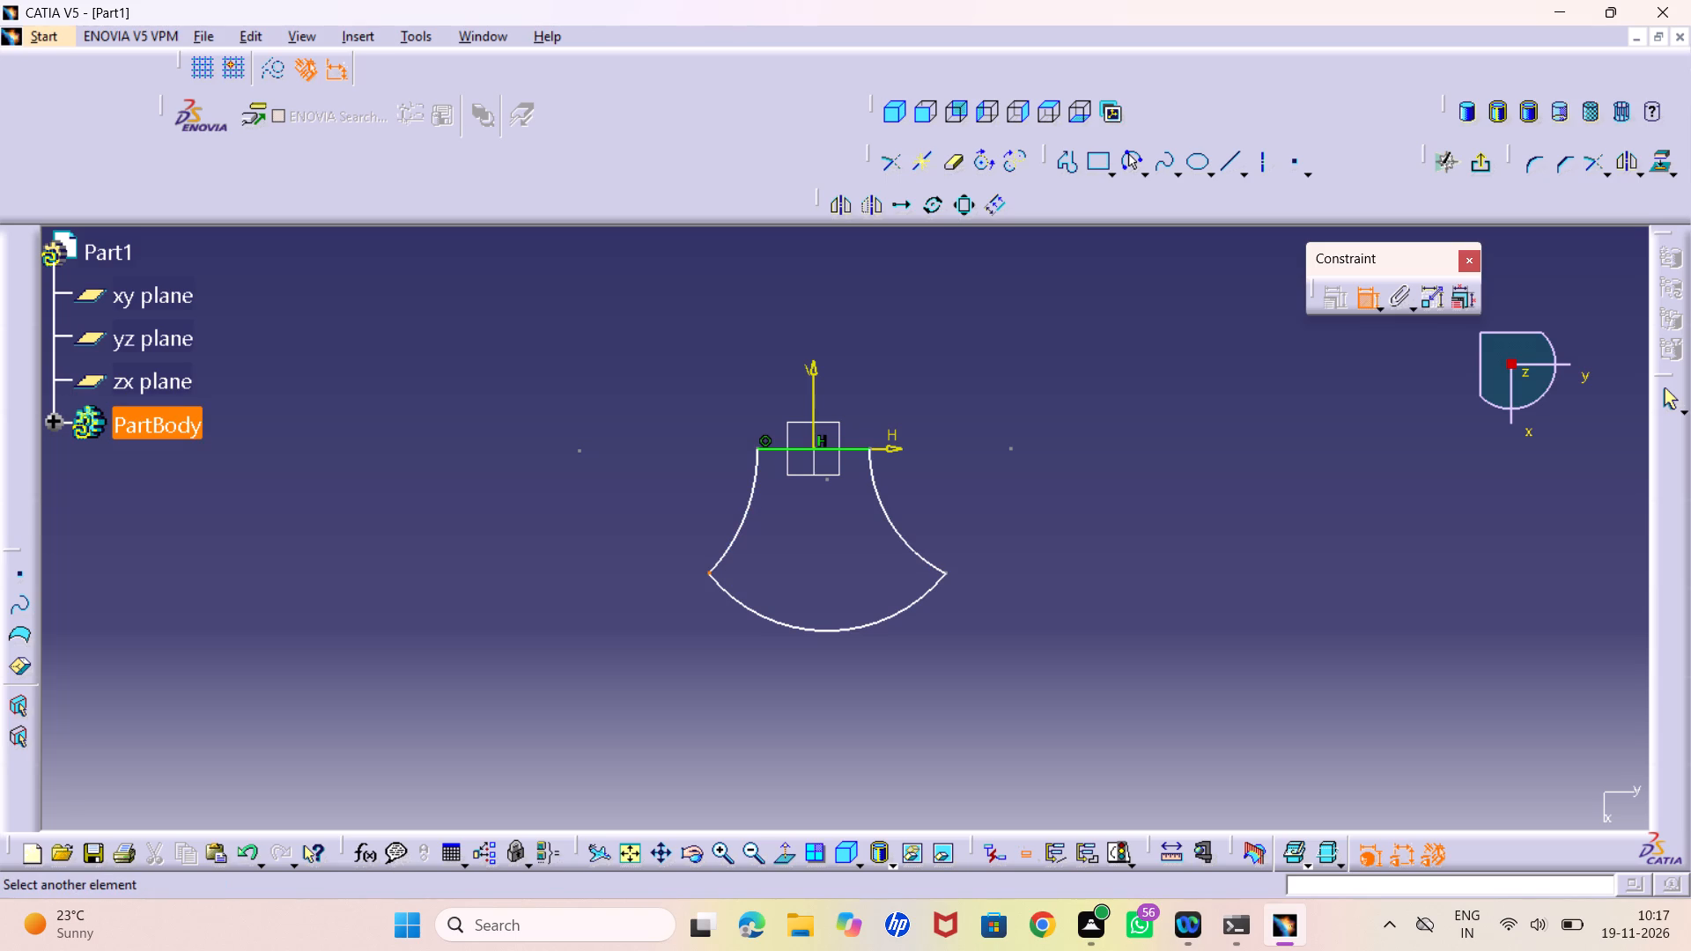
pyautogui.click(947, 571)
pyautogui.rightClick(953, 467)
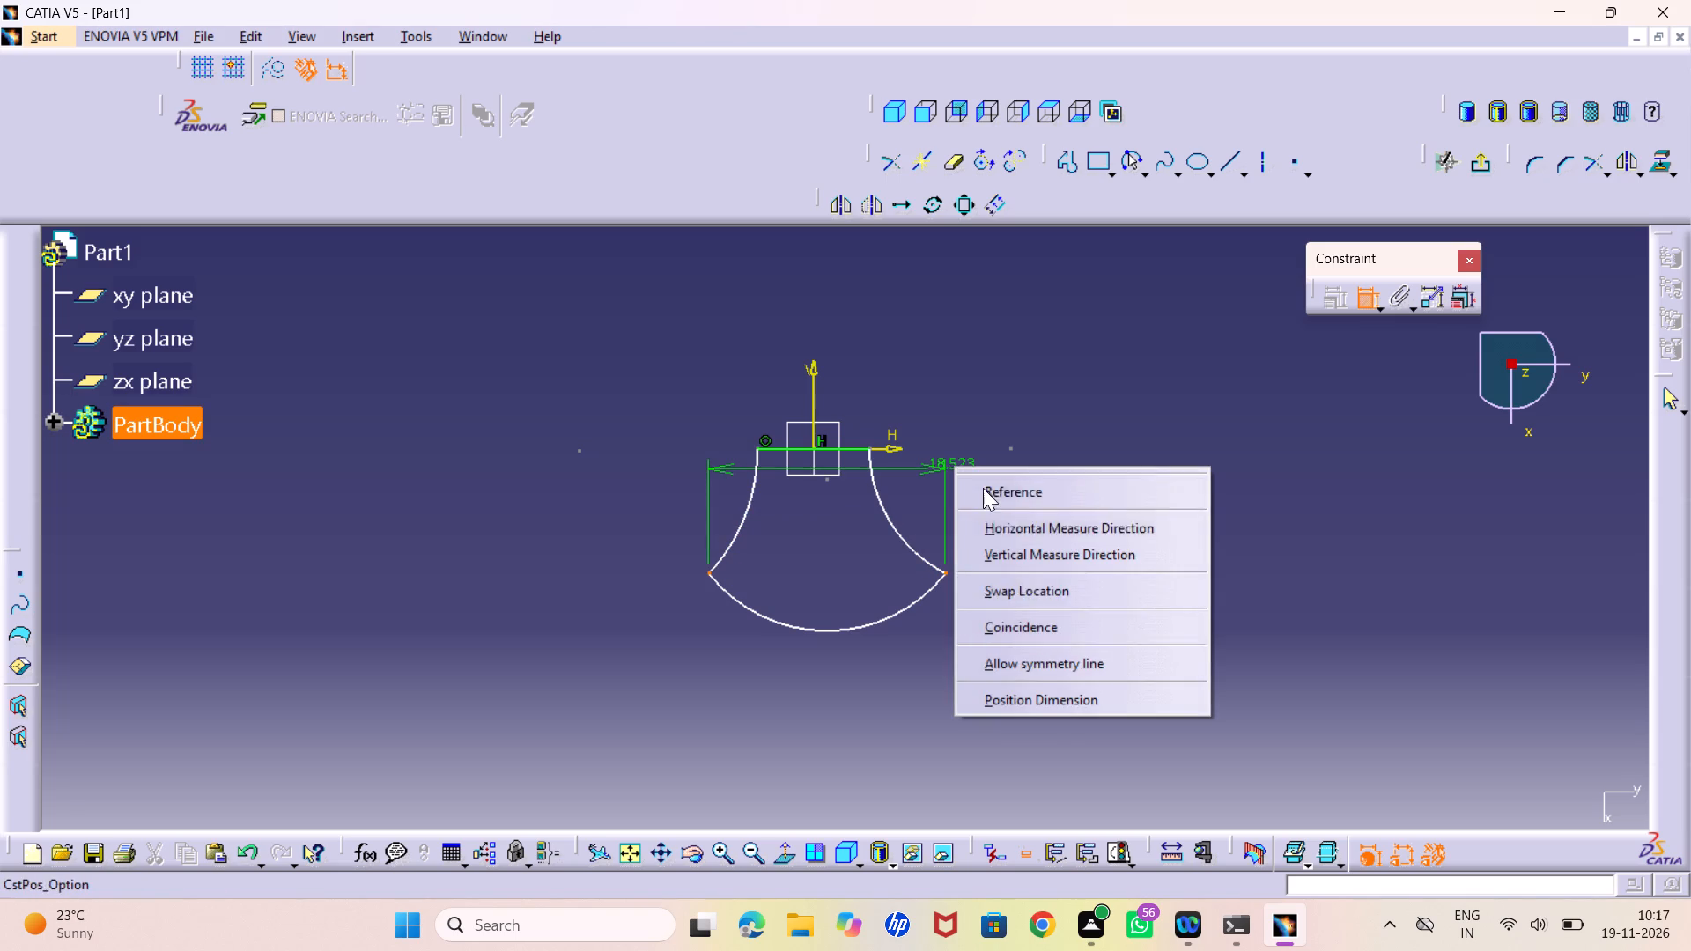
pyautogui.click(1034, 662)
pyautogui.click(816, 361)
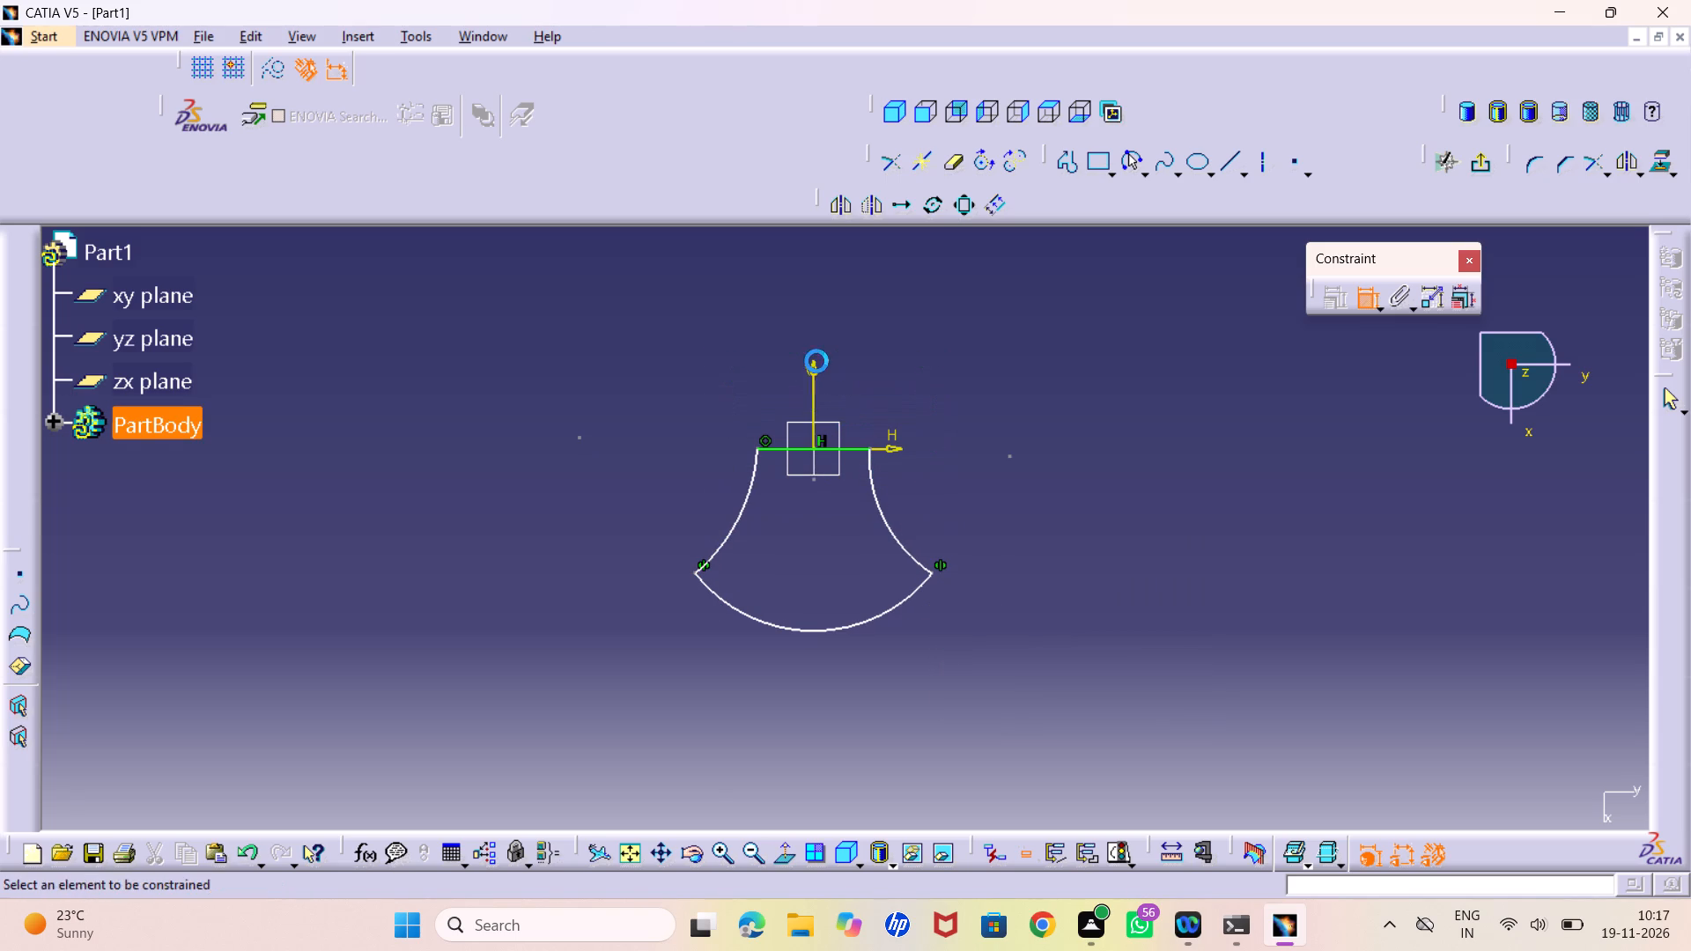
# Constrain the two side arcs as symmetric to each other about the V axis.
pyautogui.click(737, 514)
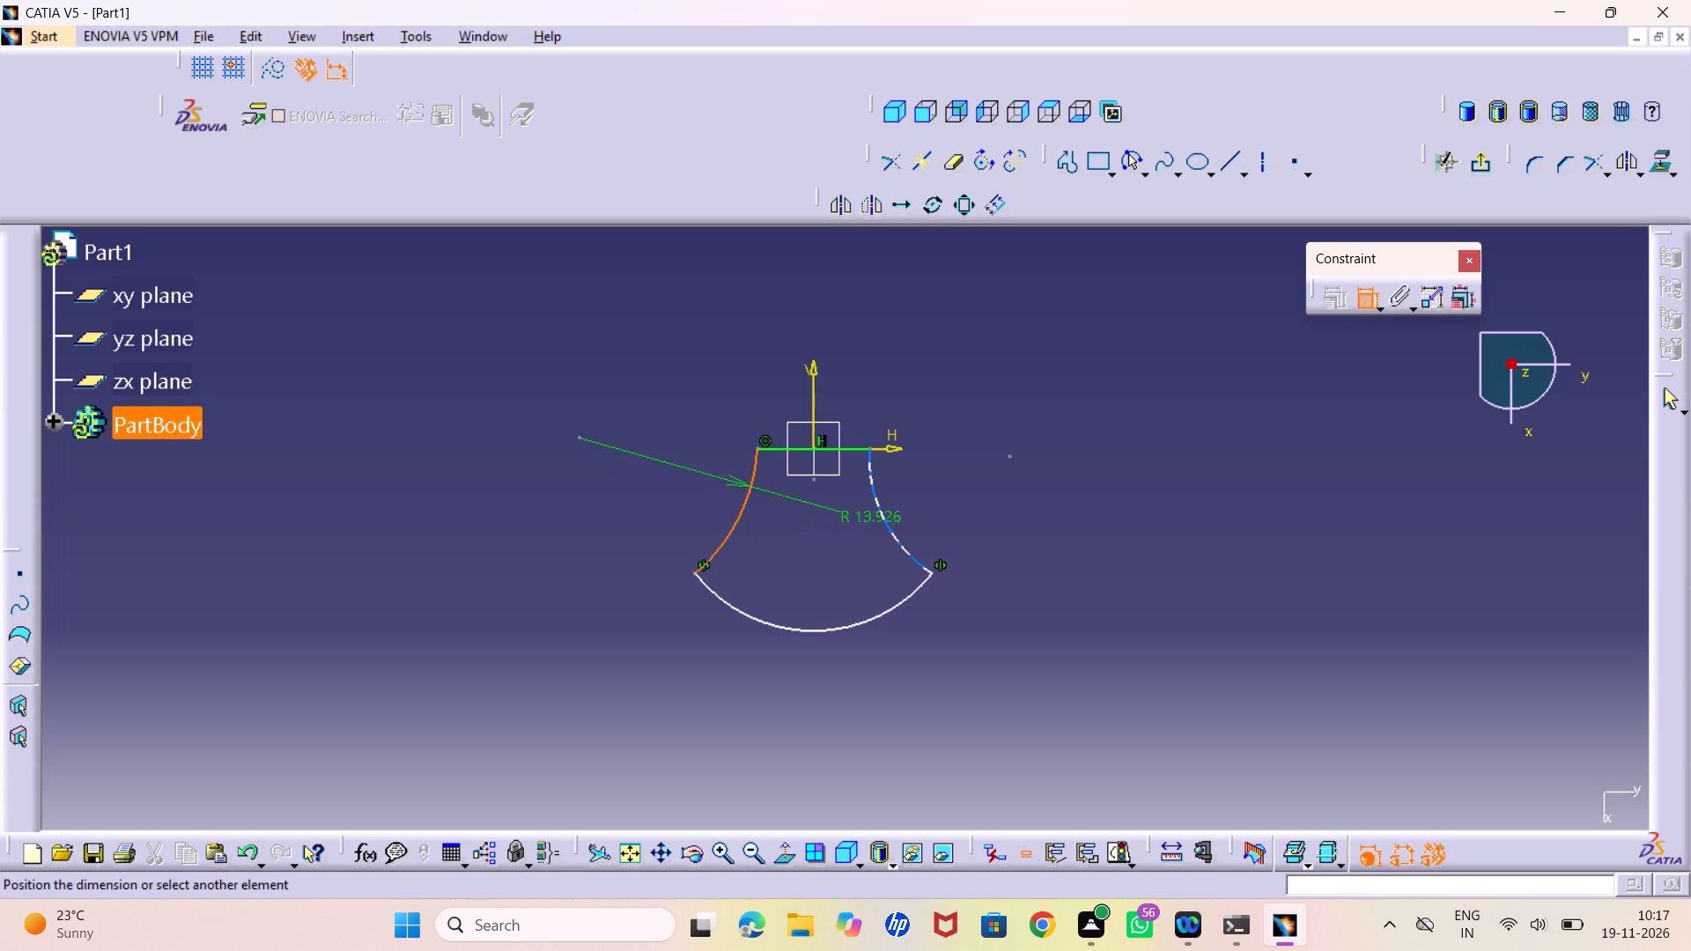
pyautogui.click(886, 524)
pyautogui.rightClick(840, 356)
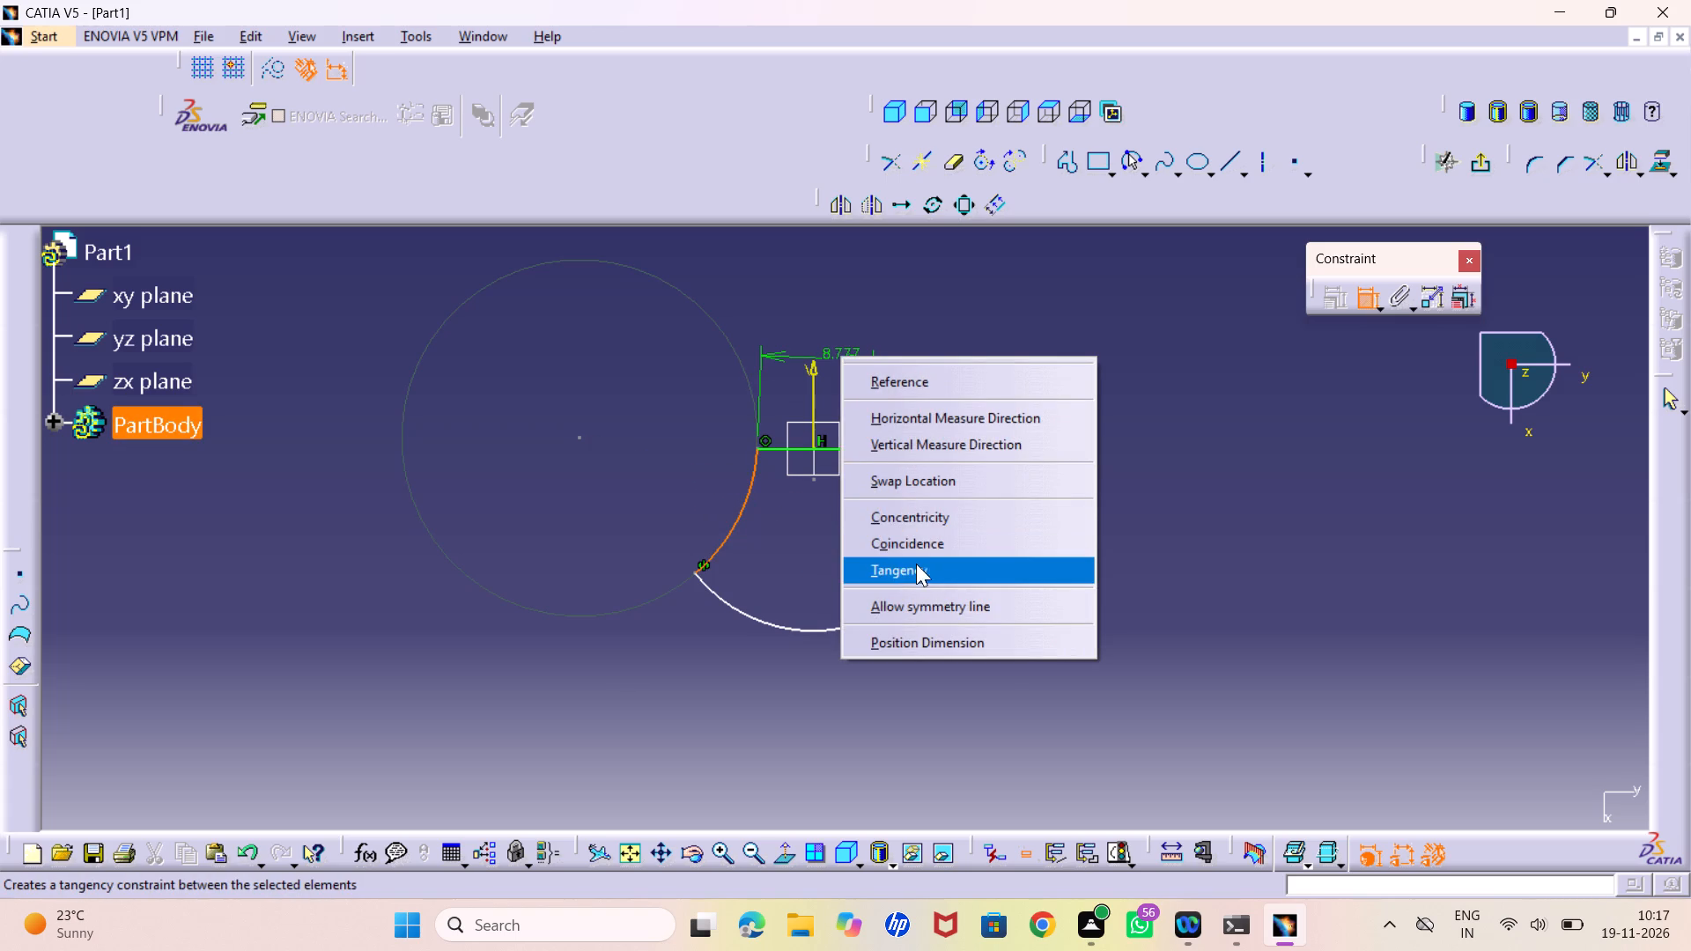
pyautogui.click(928, 596)
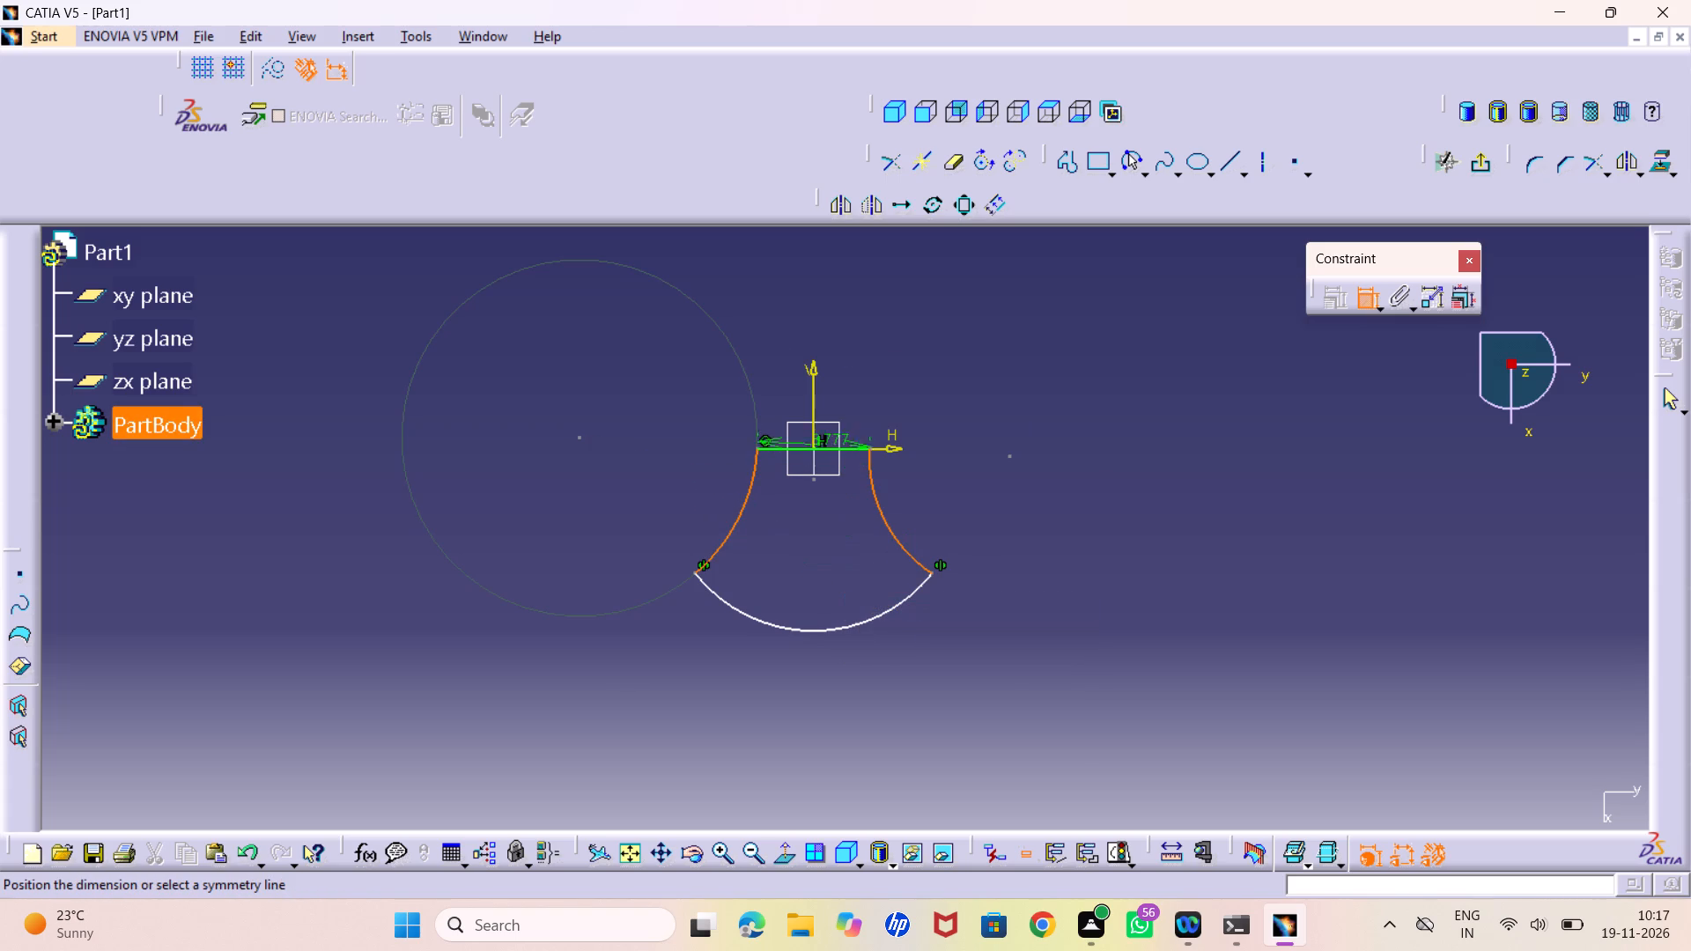
pyautogui.click(815, 408)
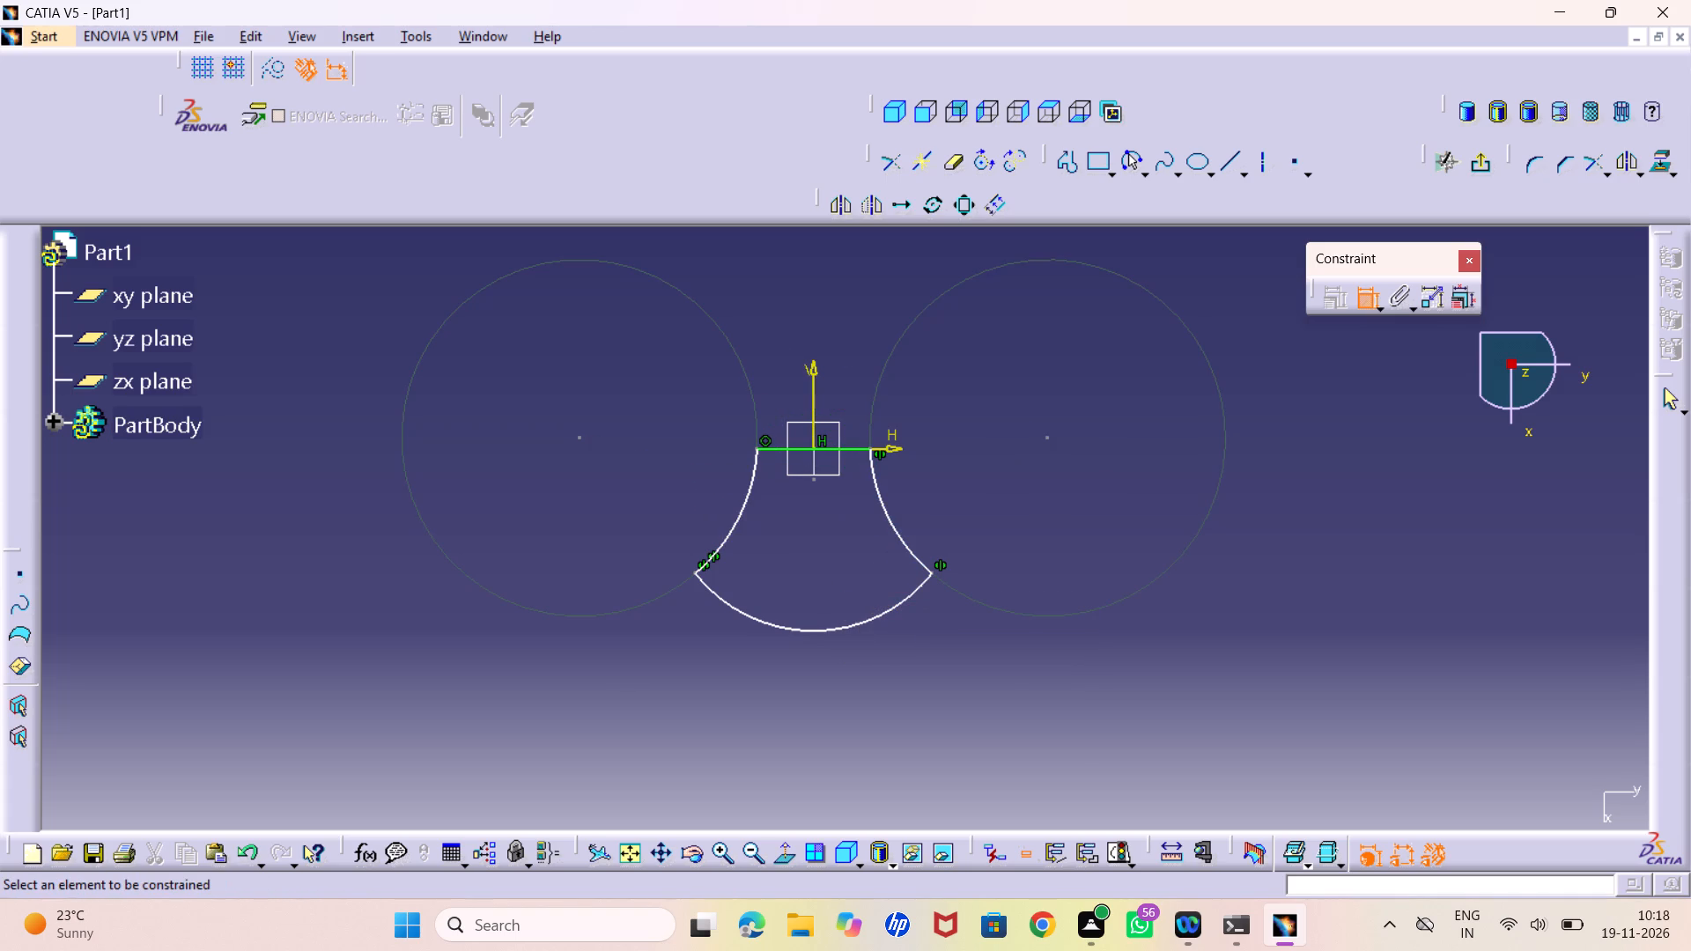
# Dimension the positive H side arc with a radius of 28 mm.
pyautogui.click(890, 524)
pyautogui.click(913, 502)
pyautogui.doubleClick(904, 497)
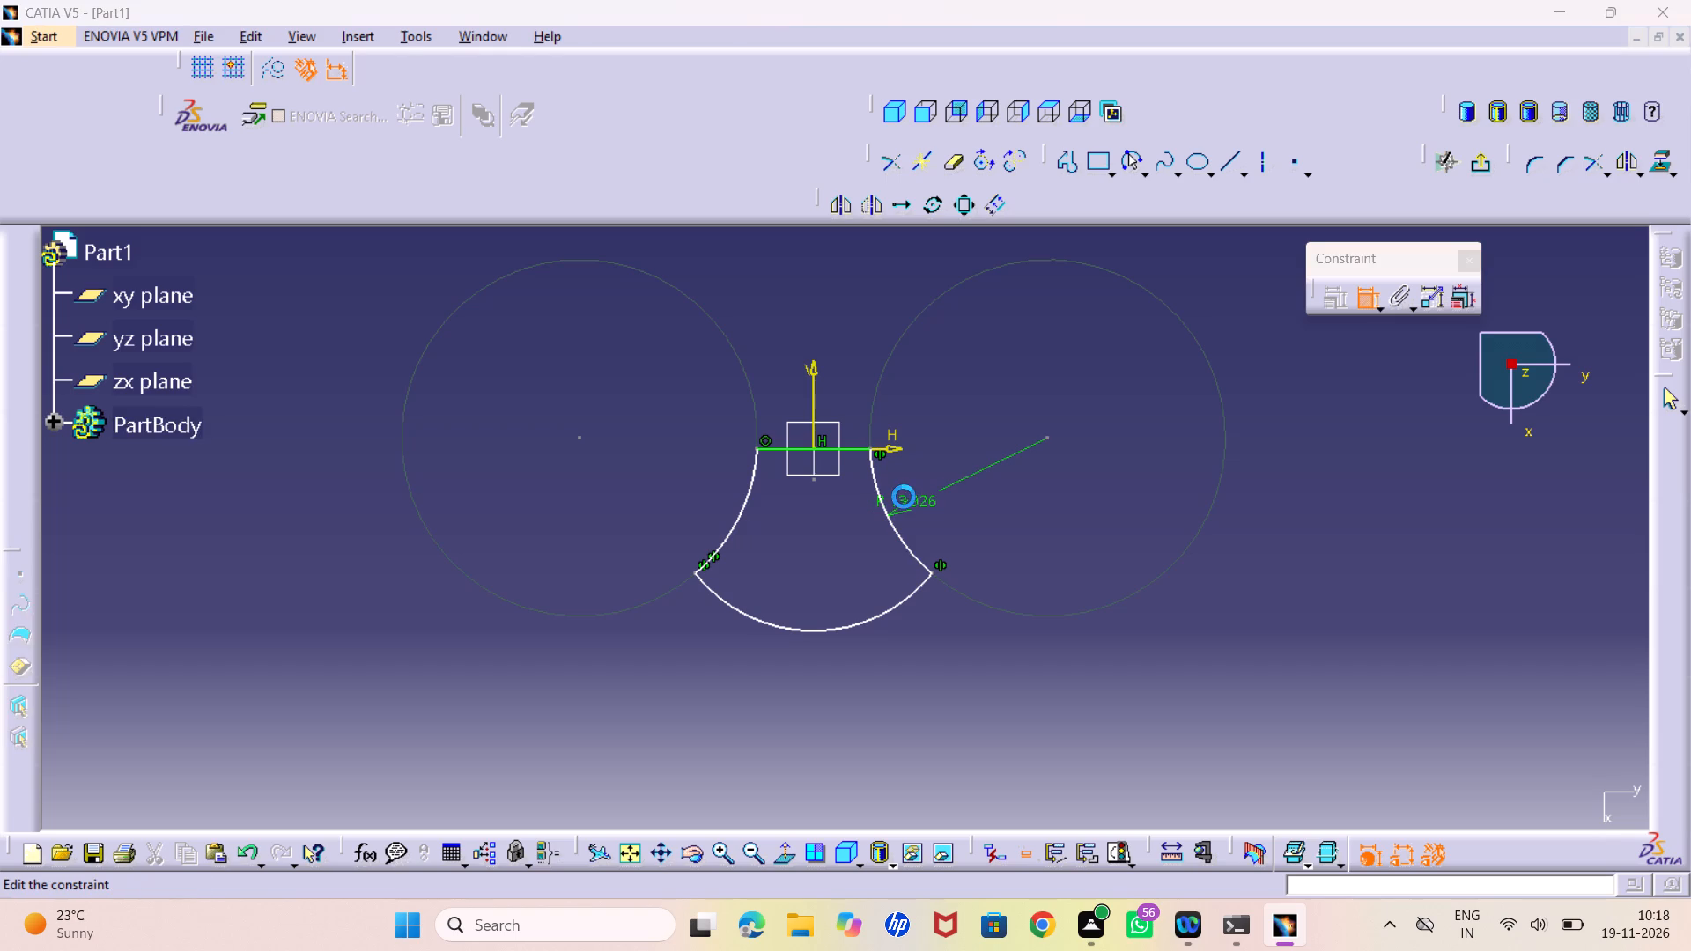
pyautogui.write('28')
pyautogui.press('Return')
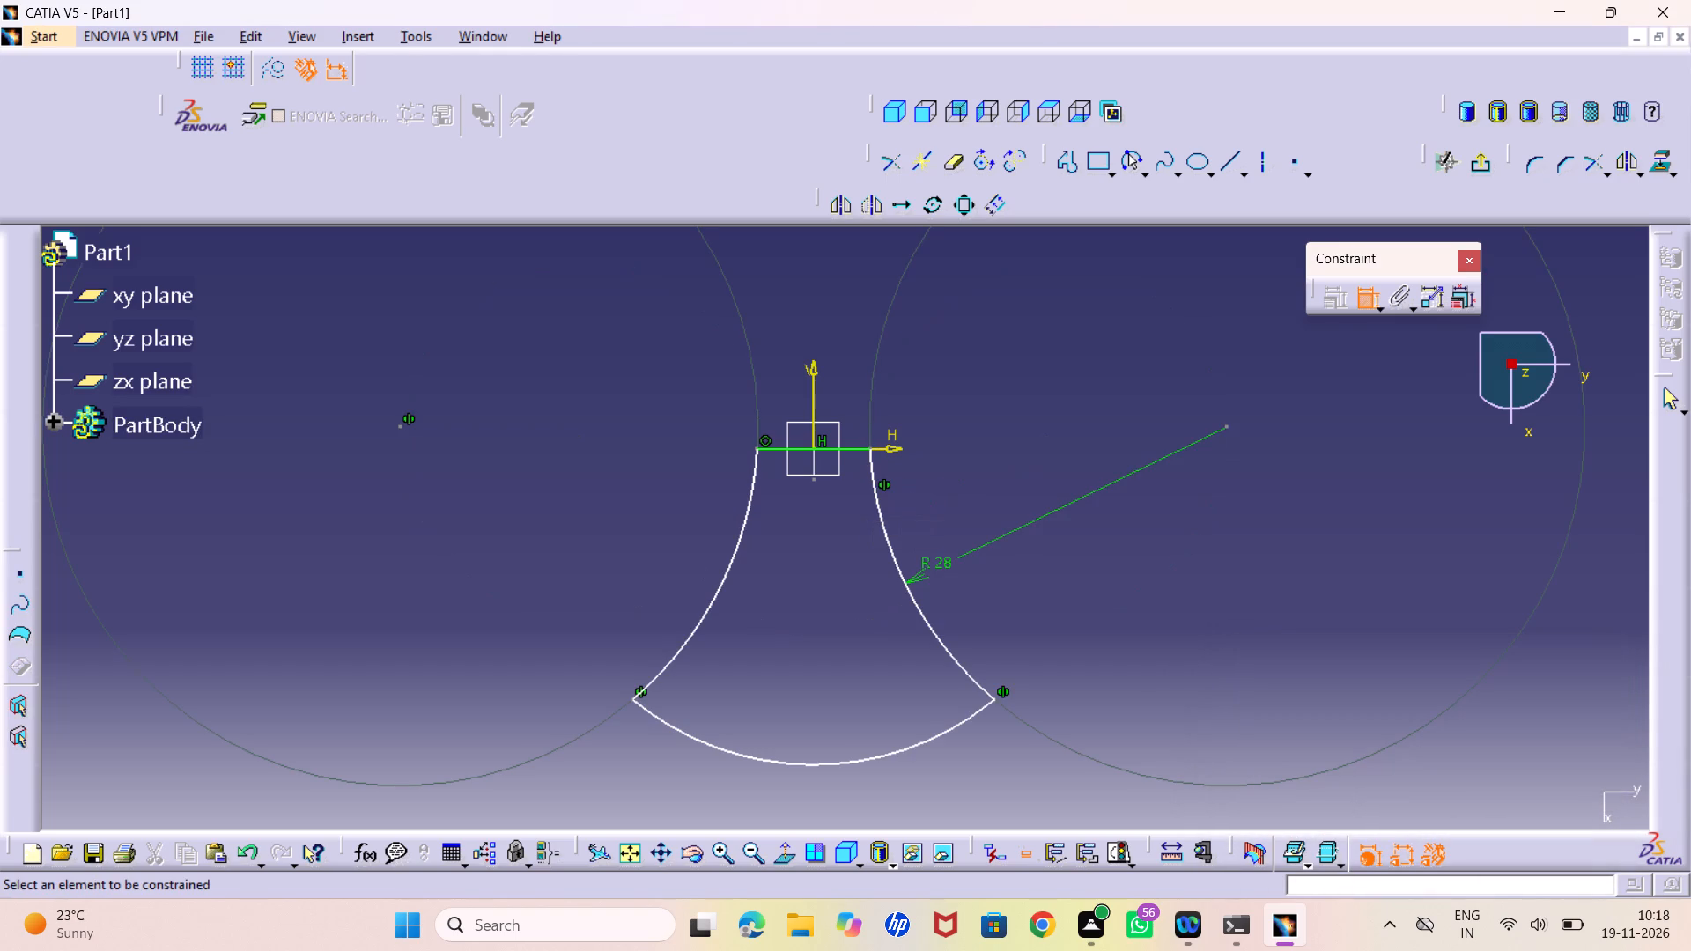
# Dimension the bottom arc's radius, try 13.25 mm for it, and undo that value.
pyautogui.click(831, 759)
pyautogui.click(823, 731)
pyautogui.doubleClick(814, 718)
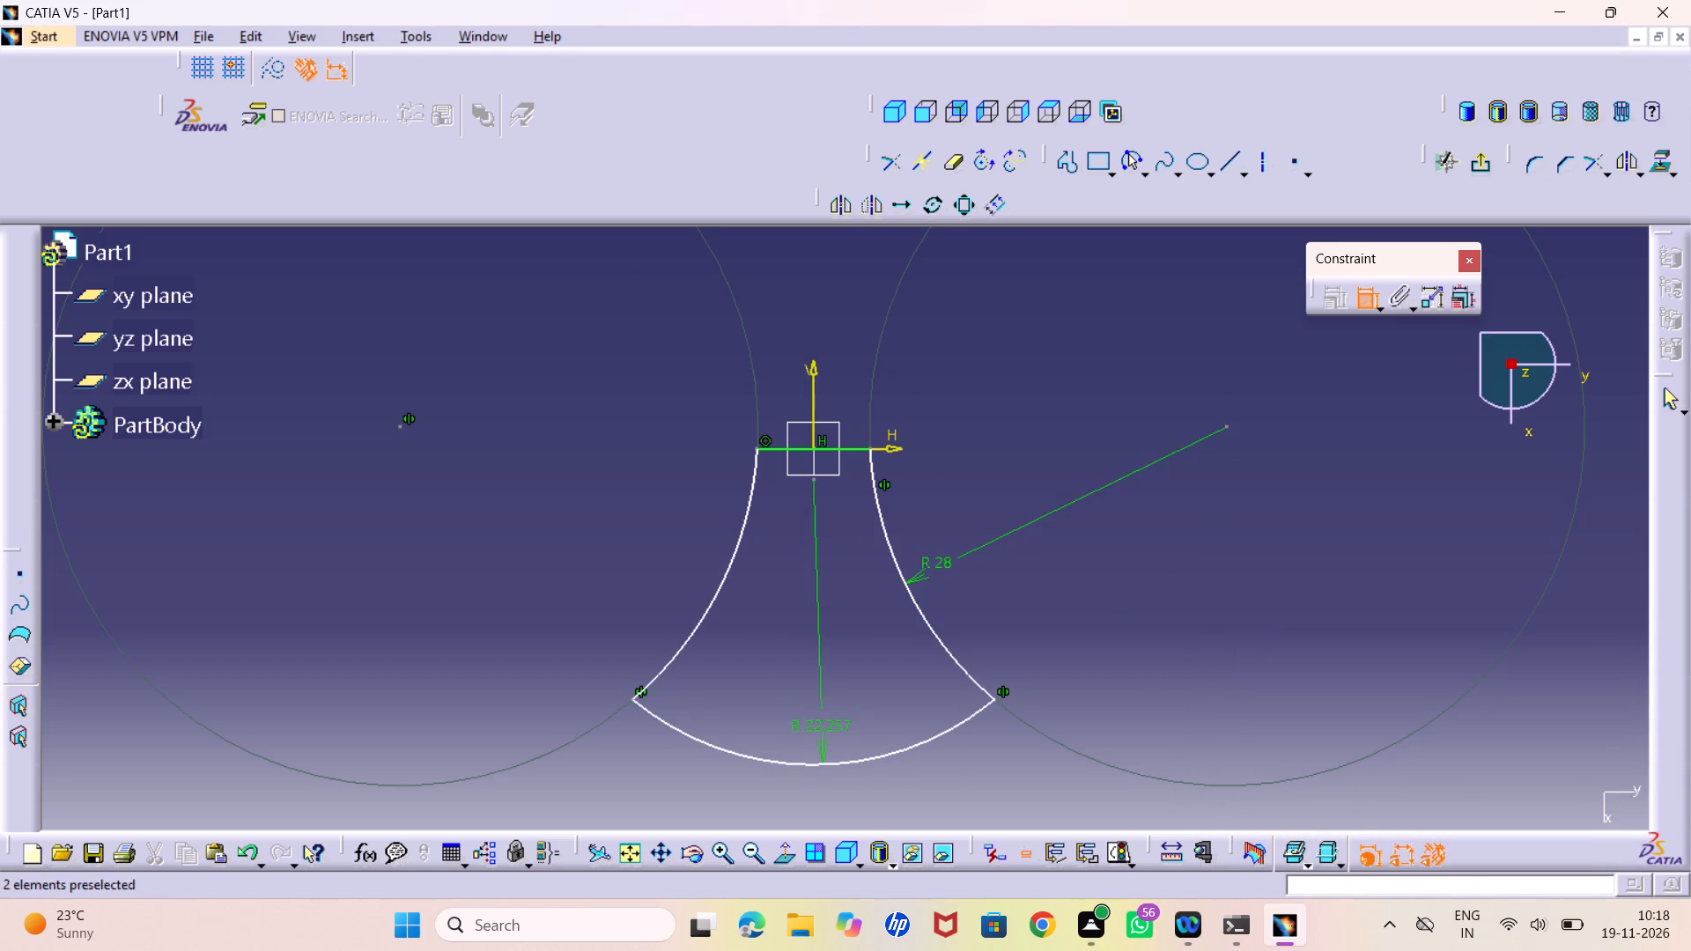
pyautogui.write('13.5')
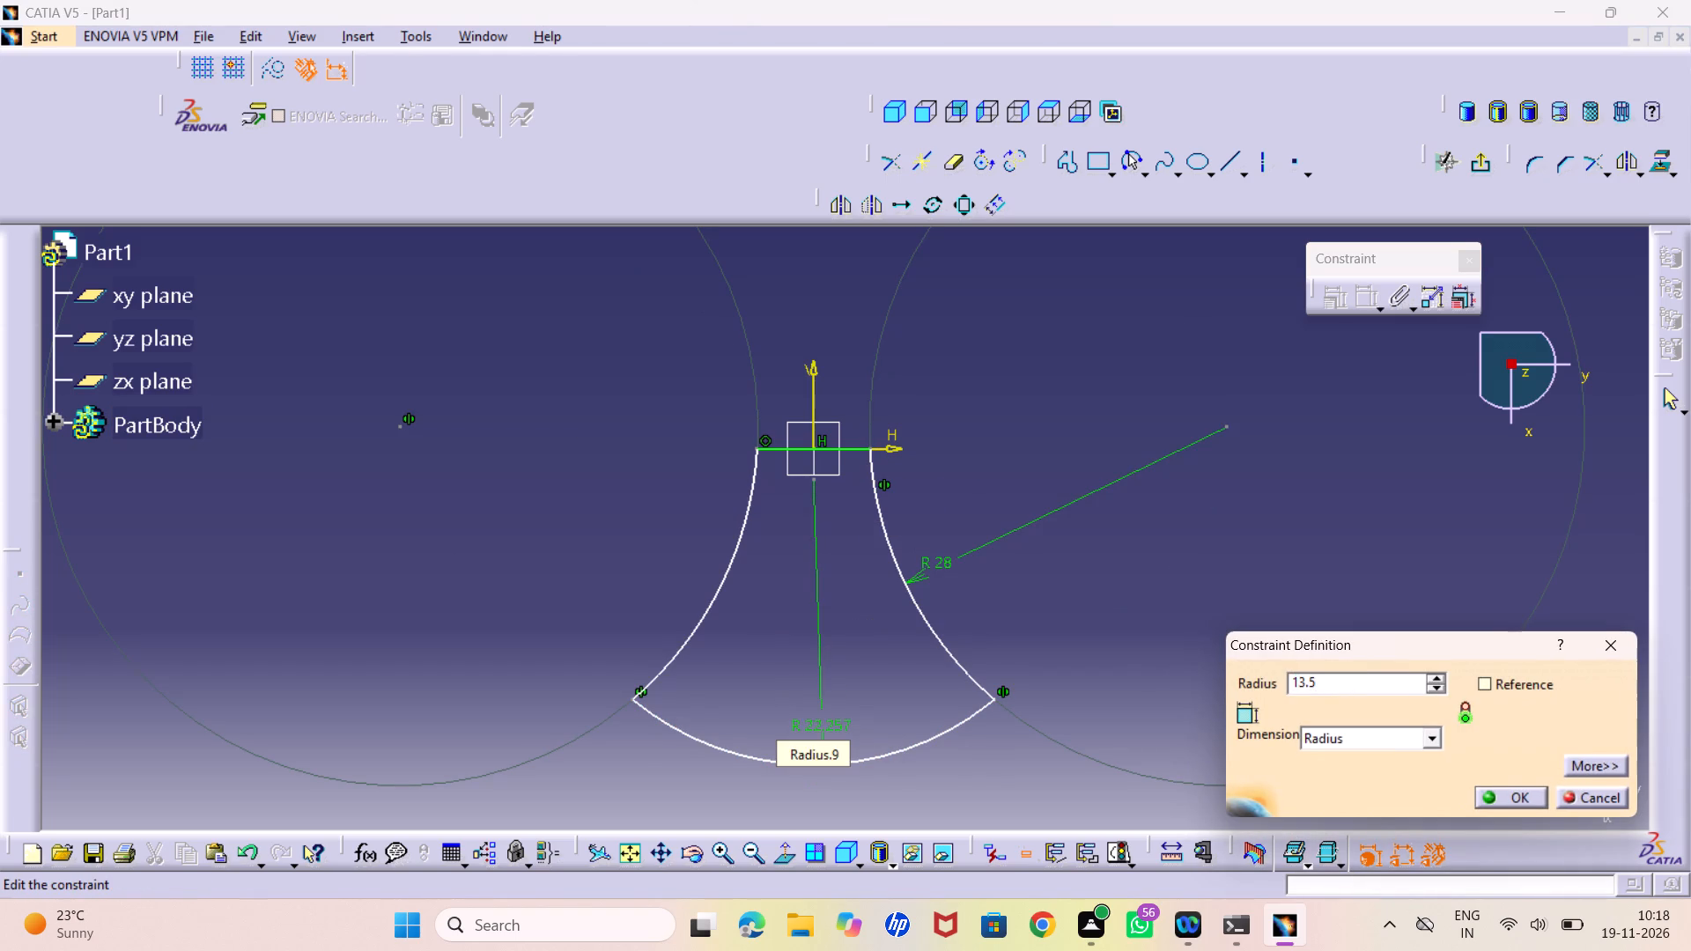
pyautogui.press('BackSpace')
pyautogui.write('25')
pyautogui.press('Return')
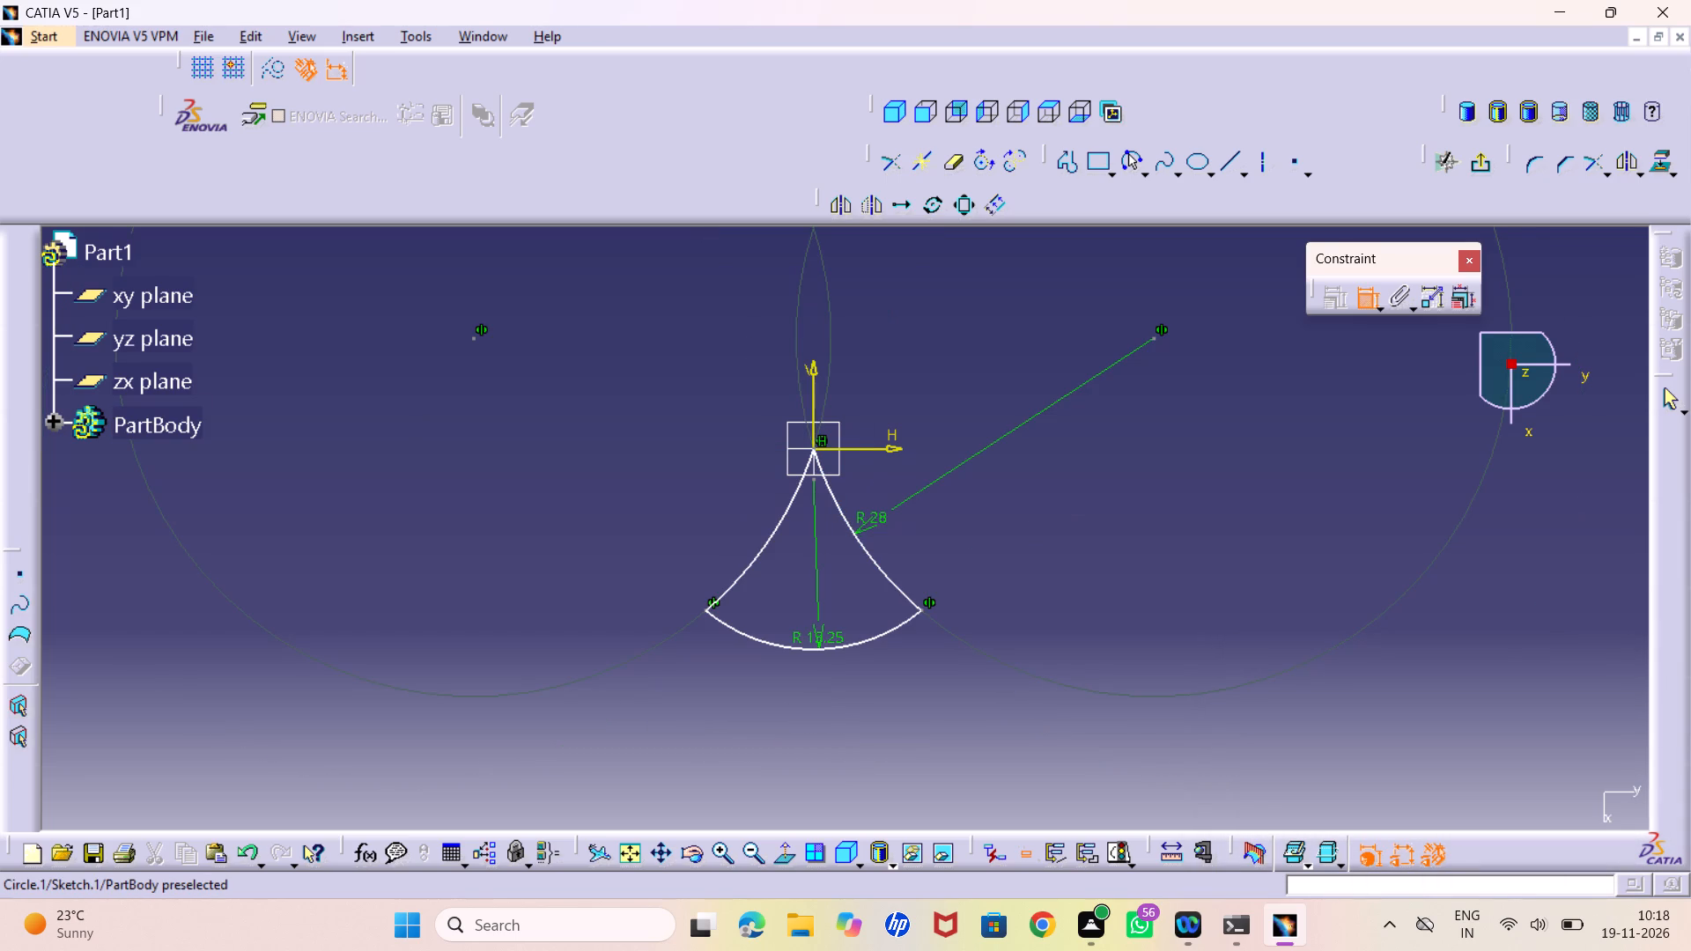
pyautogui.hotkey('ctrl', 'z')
# Dimension the profile line on the H axis with a length of 7 mm.
pyautogui.moveTo(844, 450); pyautogui.dragTo(843, 431)
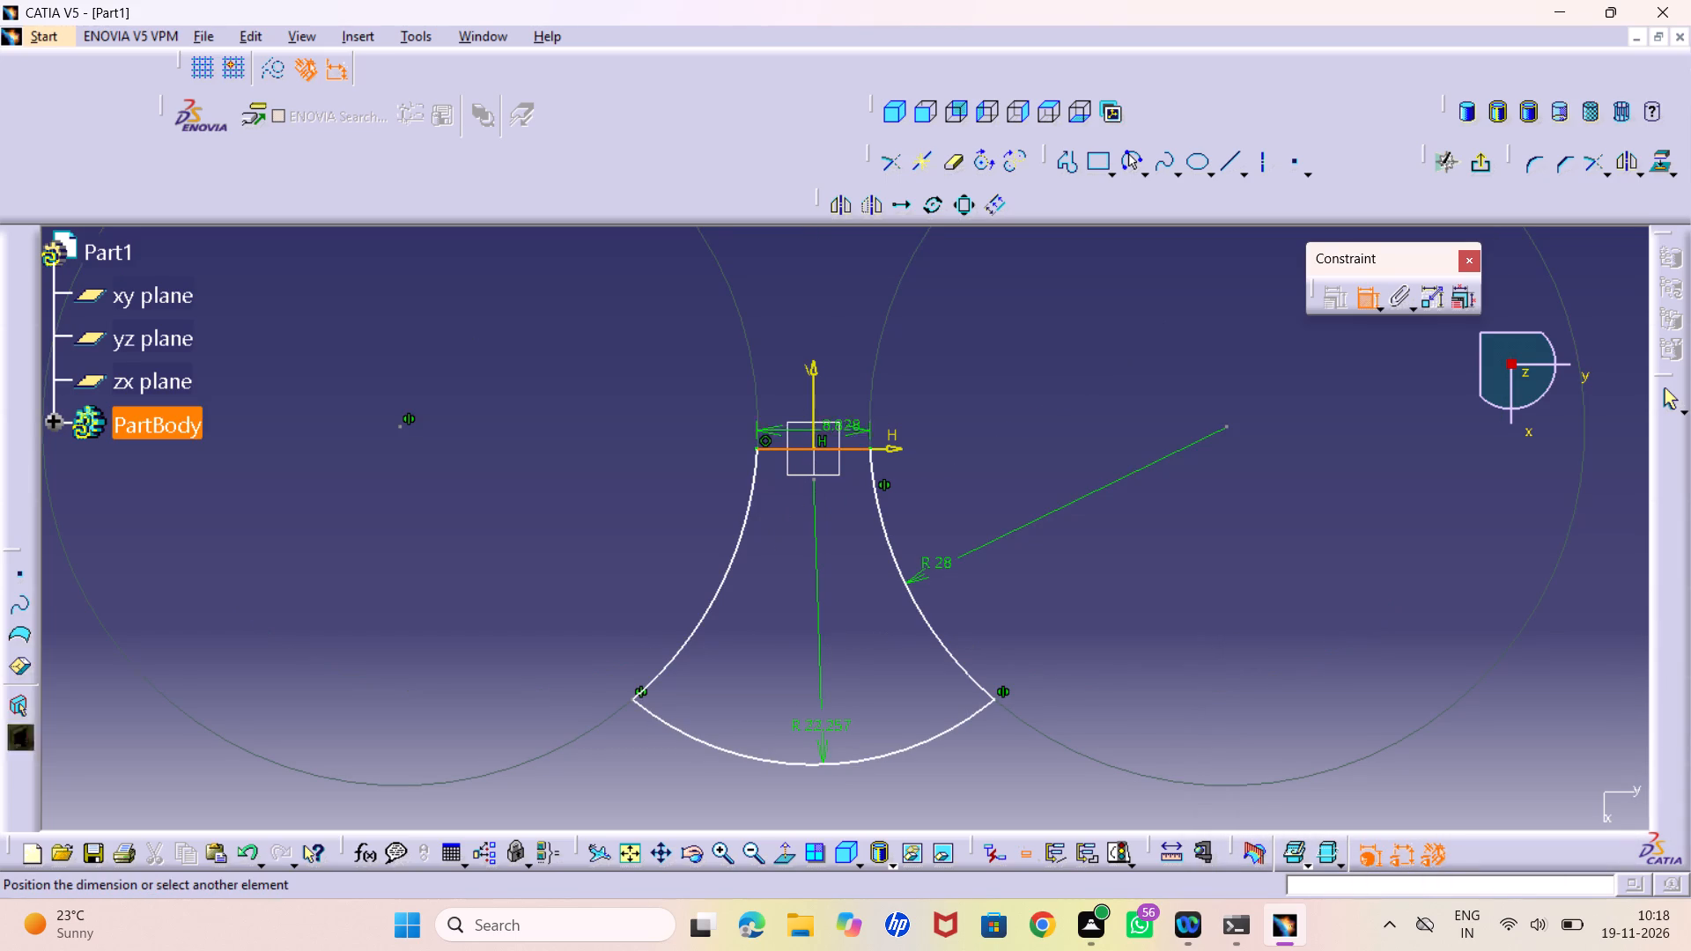
pyautogui.click(831, 280)
pyautogui.doubleClick(824, 276)
pyautogui.press('7')
pyautogui.press('Return')
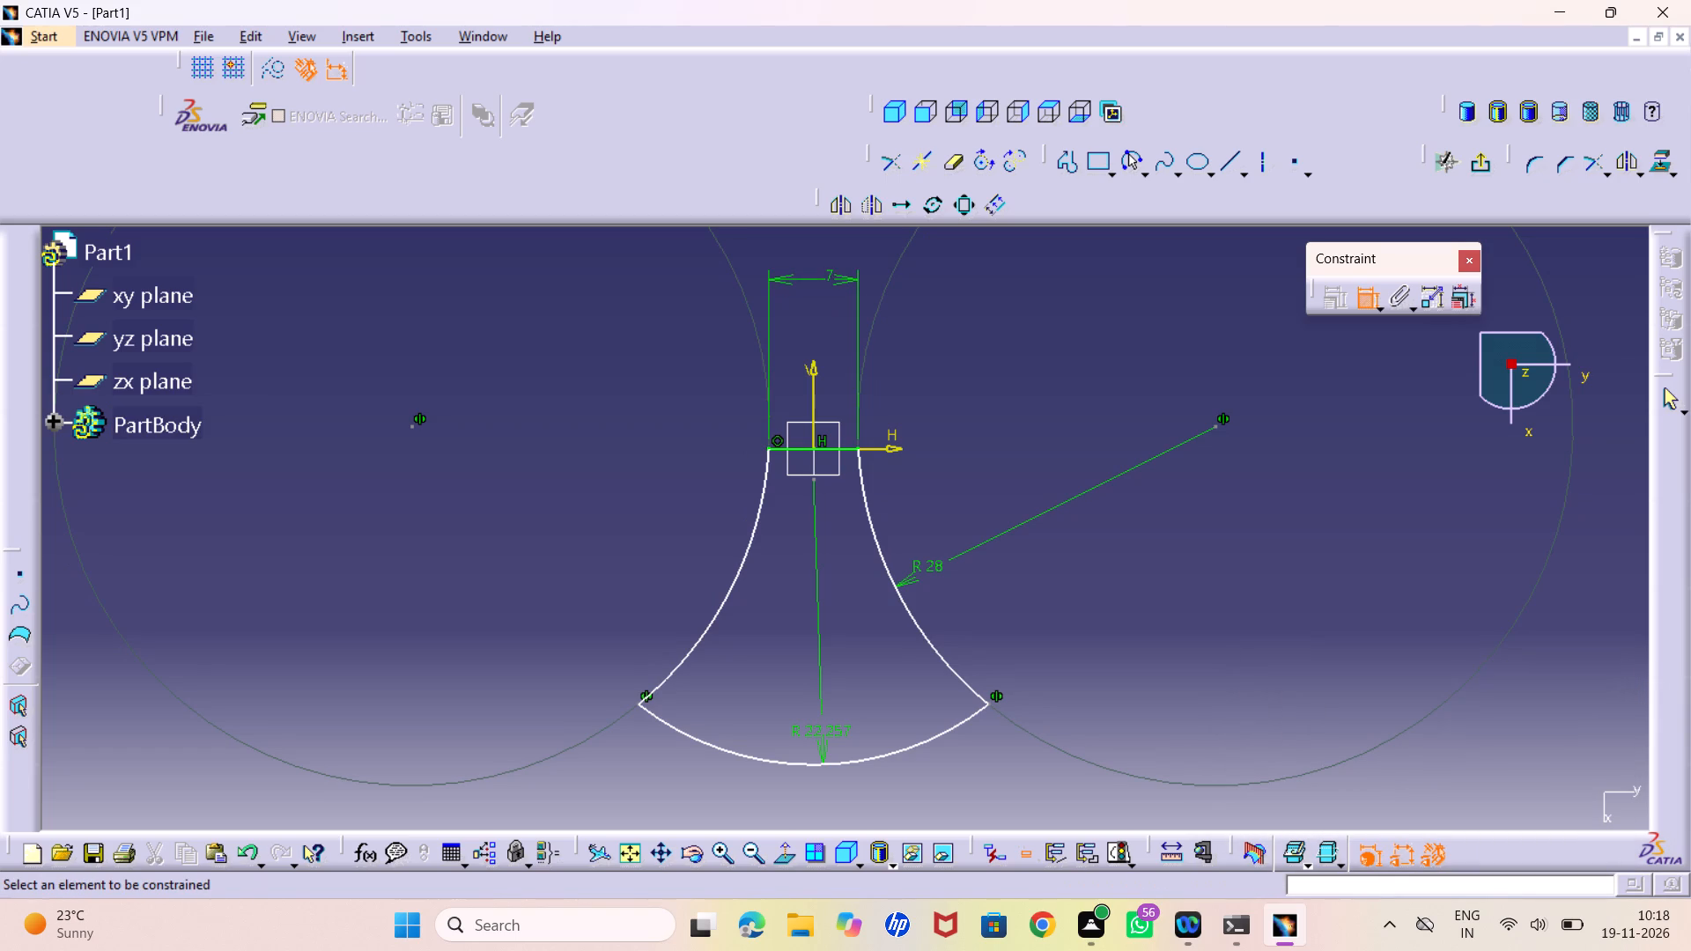
pyautogui.click(1368, 294)
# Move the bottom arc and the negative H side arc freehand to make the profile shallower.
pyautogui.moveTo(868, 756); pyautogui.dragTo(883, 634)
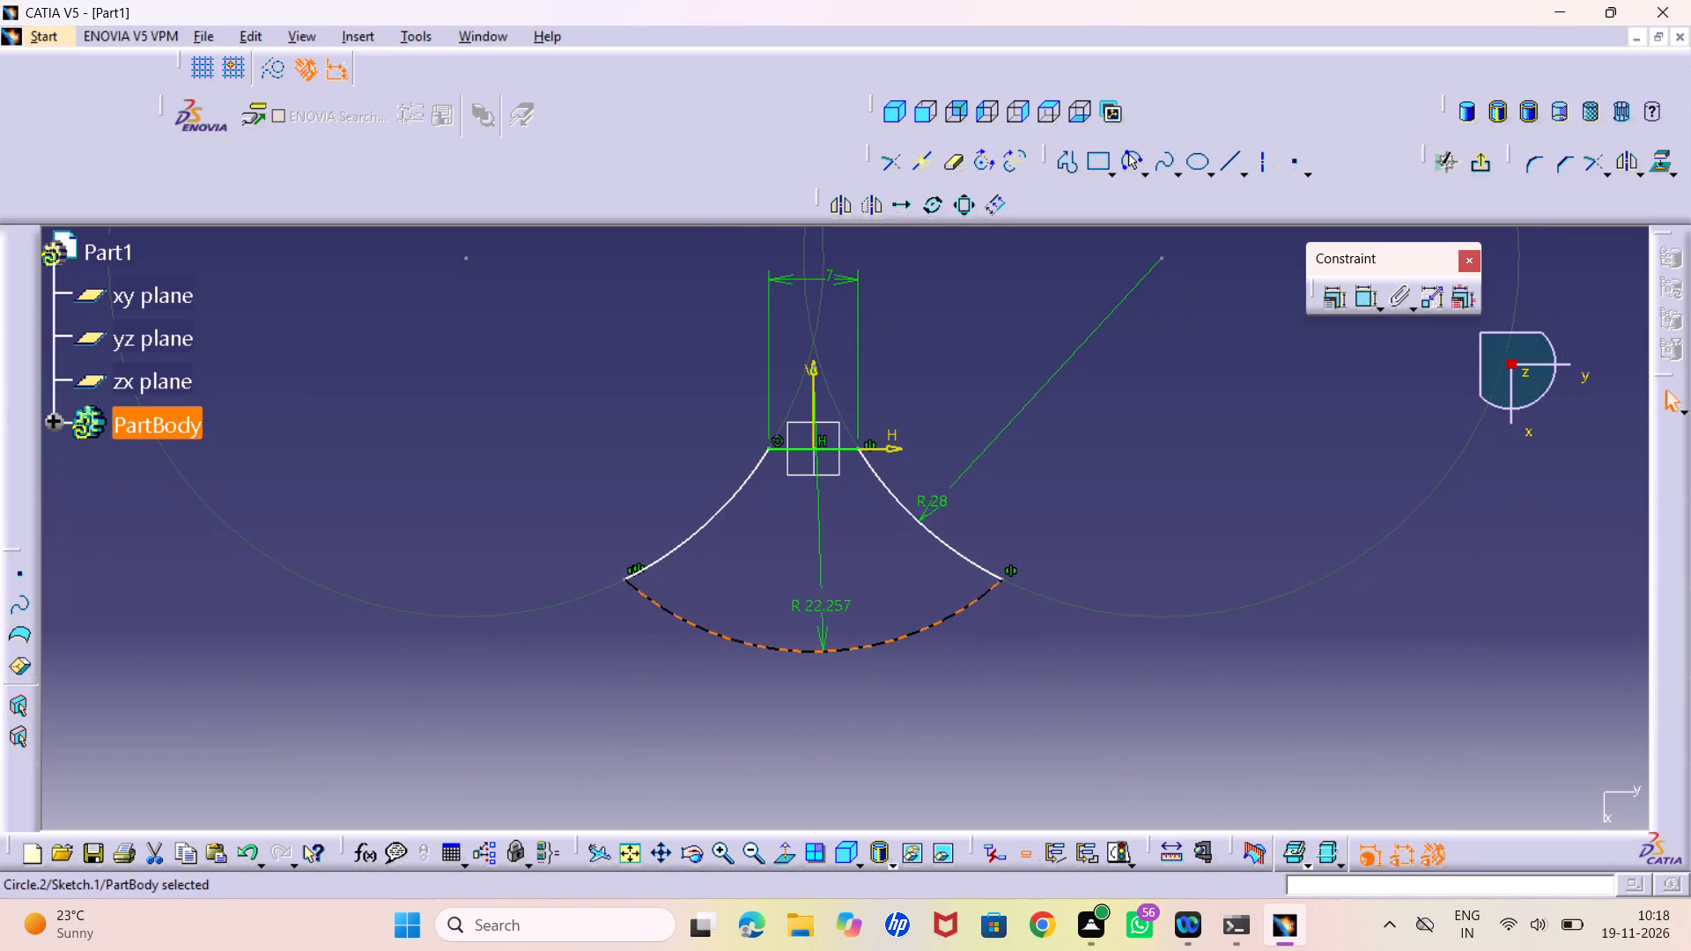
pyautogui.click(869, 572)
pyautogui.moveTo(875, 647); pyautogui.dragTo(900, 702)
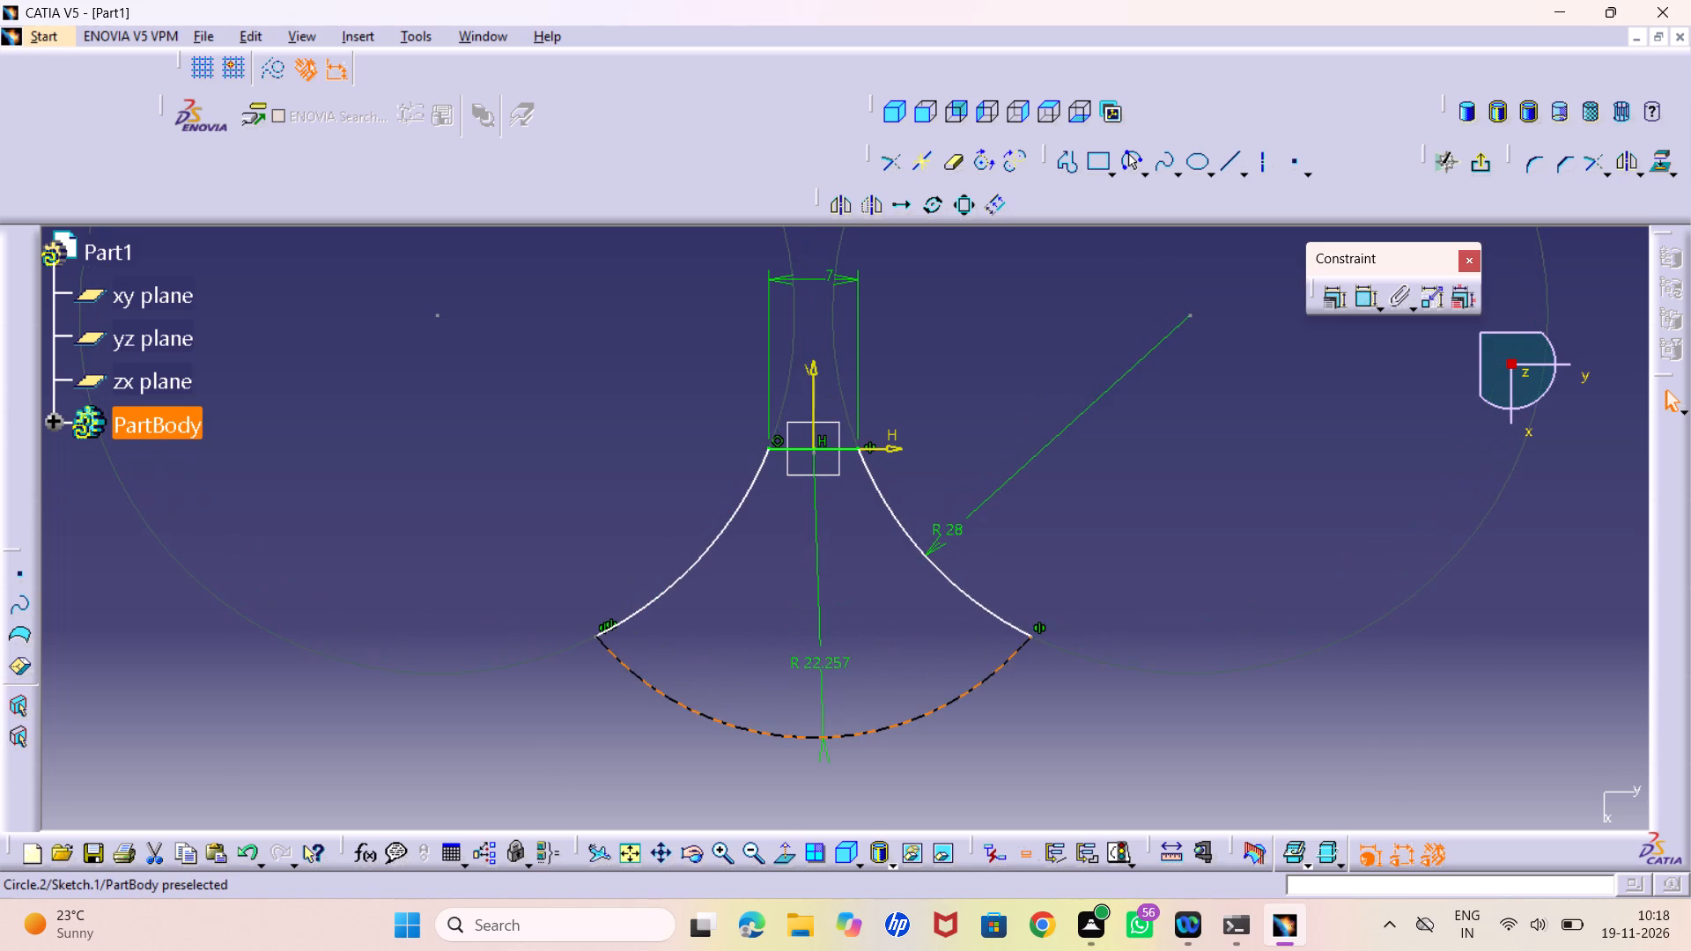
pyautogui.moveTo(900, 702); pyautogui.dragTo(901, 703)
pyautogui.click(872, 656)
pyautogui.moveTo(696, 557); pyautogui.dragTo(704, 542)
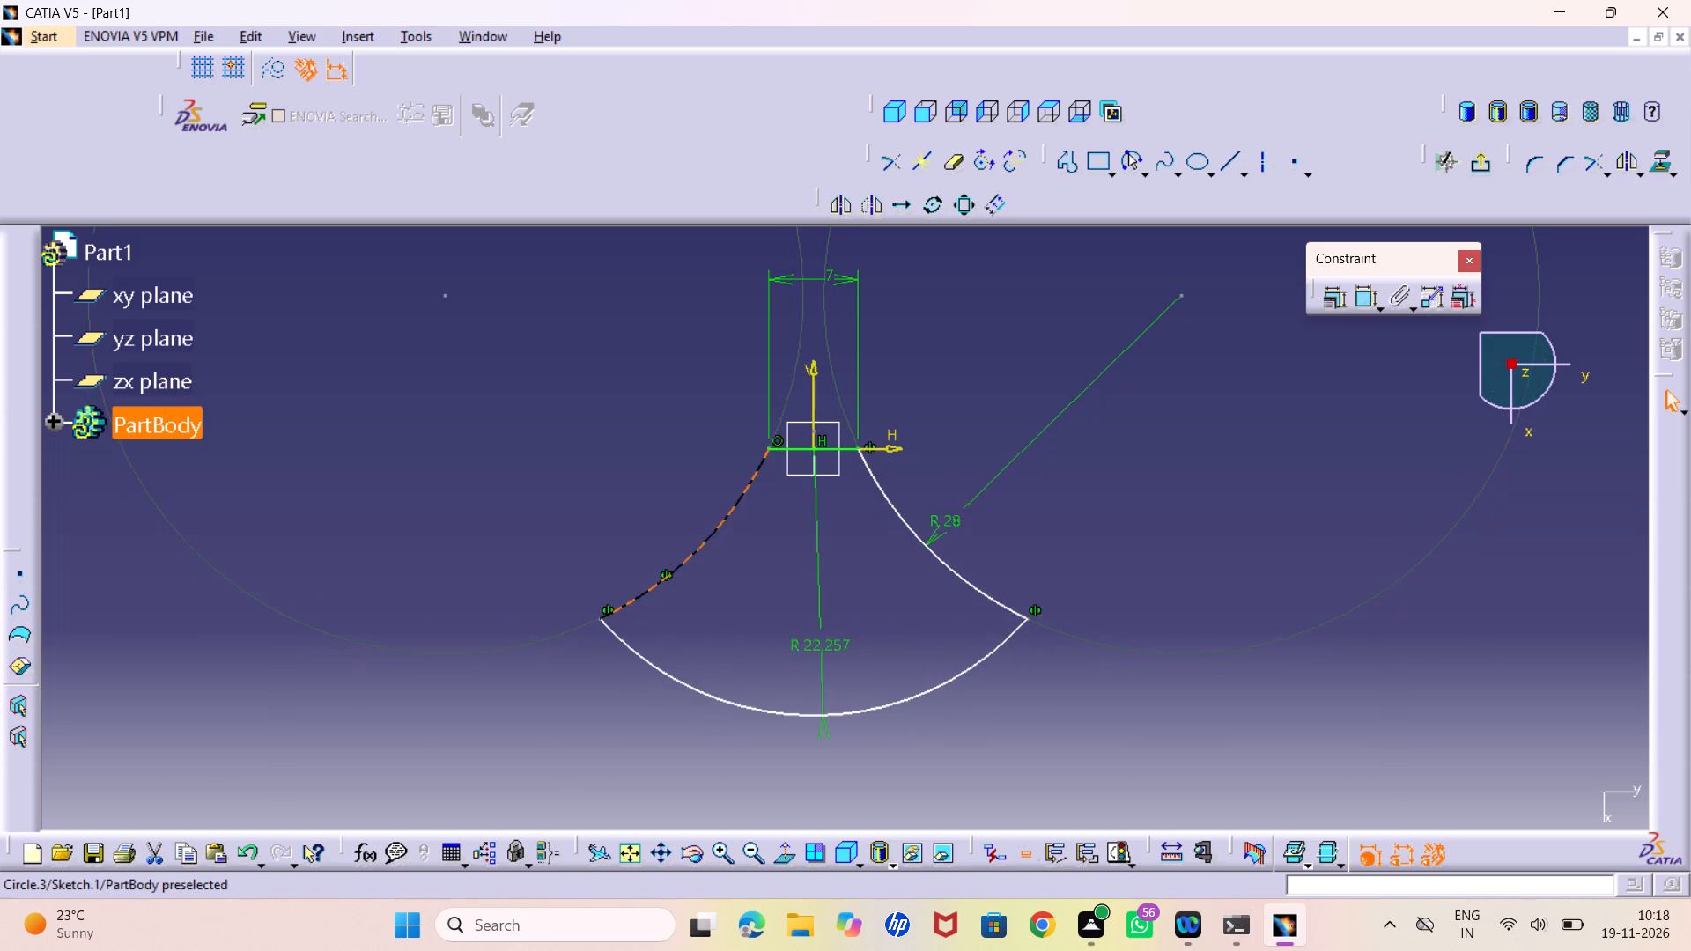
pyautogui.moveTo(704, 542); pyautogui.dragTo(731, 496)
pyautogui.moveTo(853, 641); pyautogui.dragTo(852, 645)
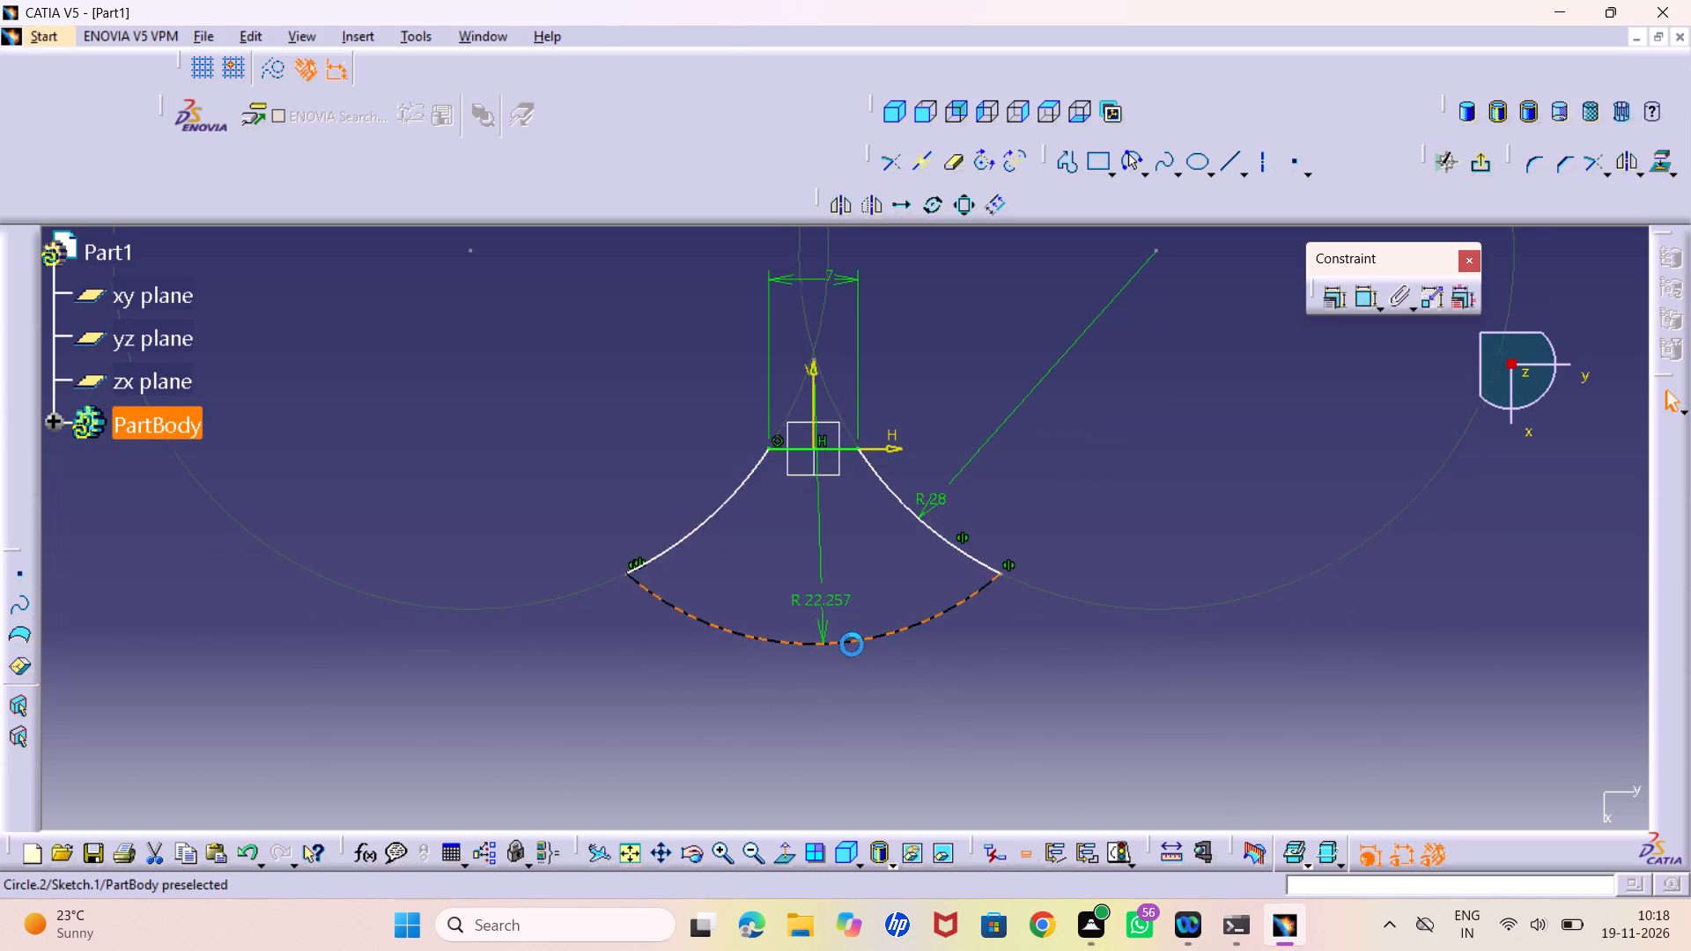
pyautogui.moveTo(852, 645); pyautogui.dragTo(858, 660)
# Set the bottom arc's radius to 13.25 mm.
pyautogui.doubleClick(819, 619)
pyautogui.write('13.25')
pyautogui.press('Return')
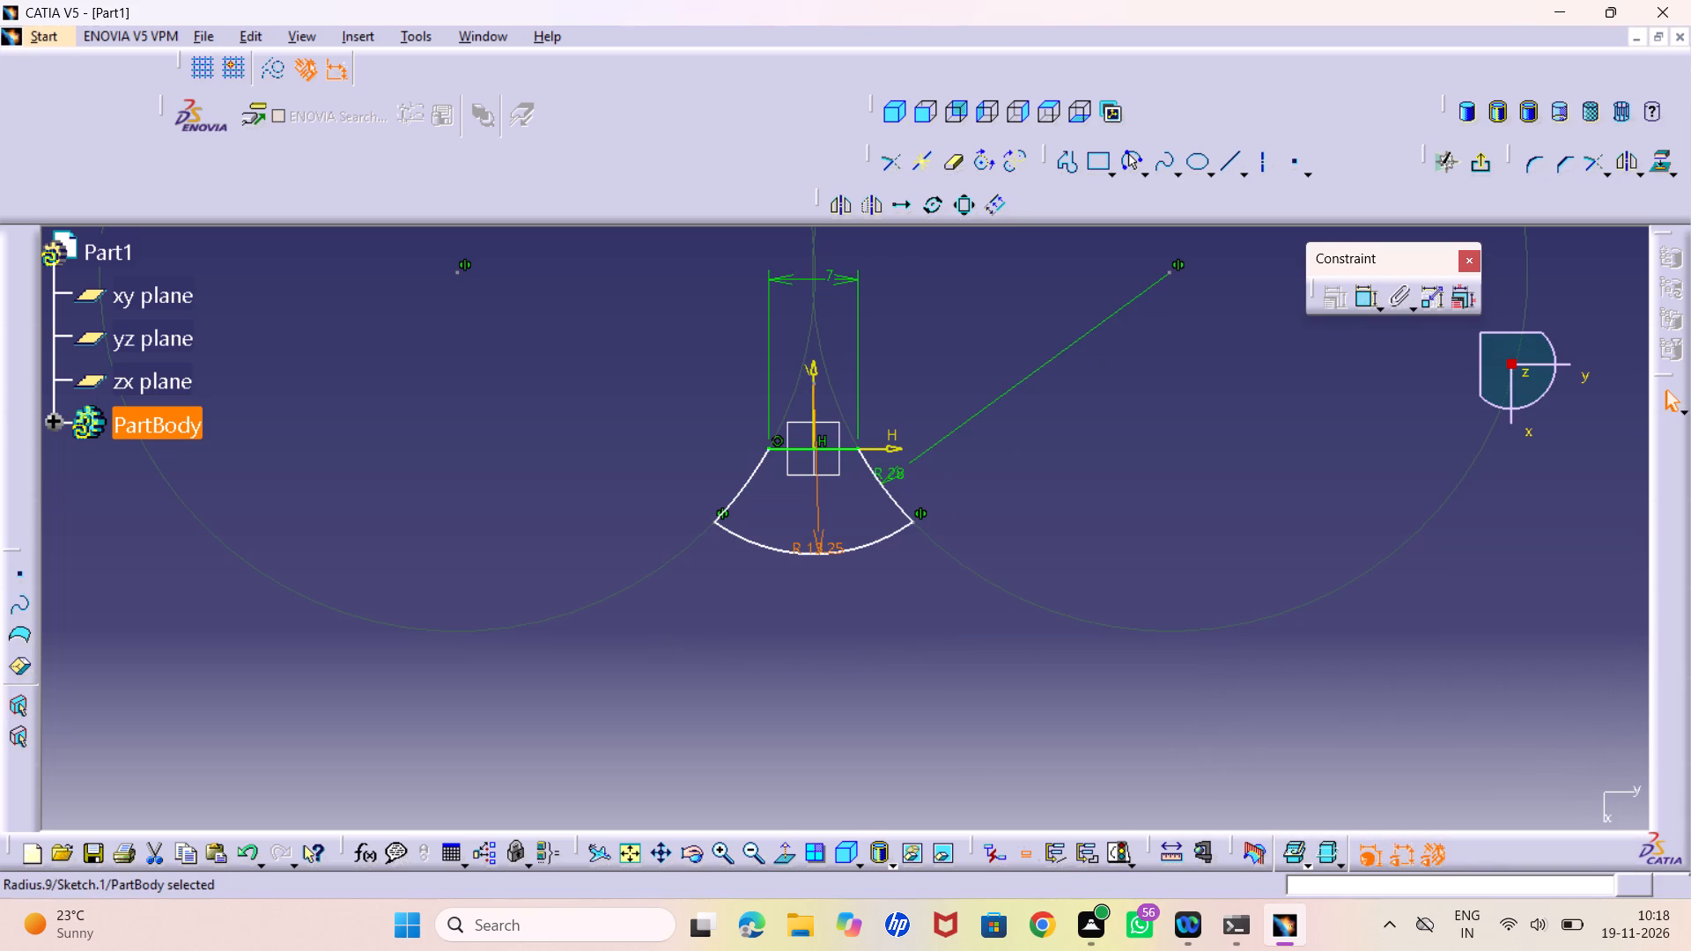
# Reshape the symmetric profile by moving the negative H side arc freehand, leaving the side arcs longer and the lower corners farther apart.
pyautogui.moveTo(863, 504); pyautogui.dragTo(834, 372, button='middle')
pyautogui.rightClick(863, 504)
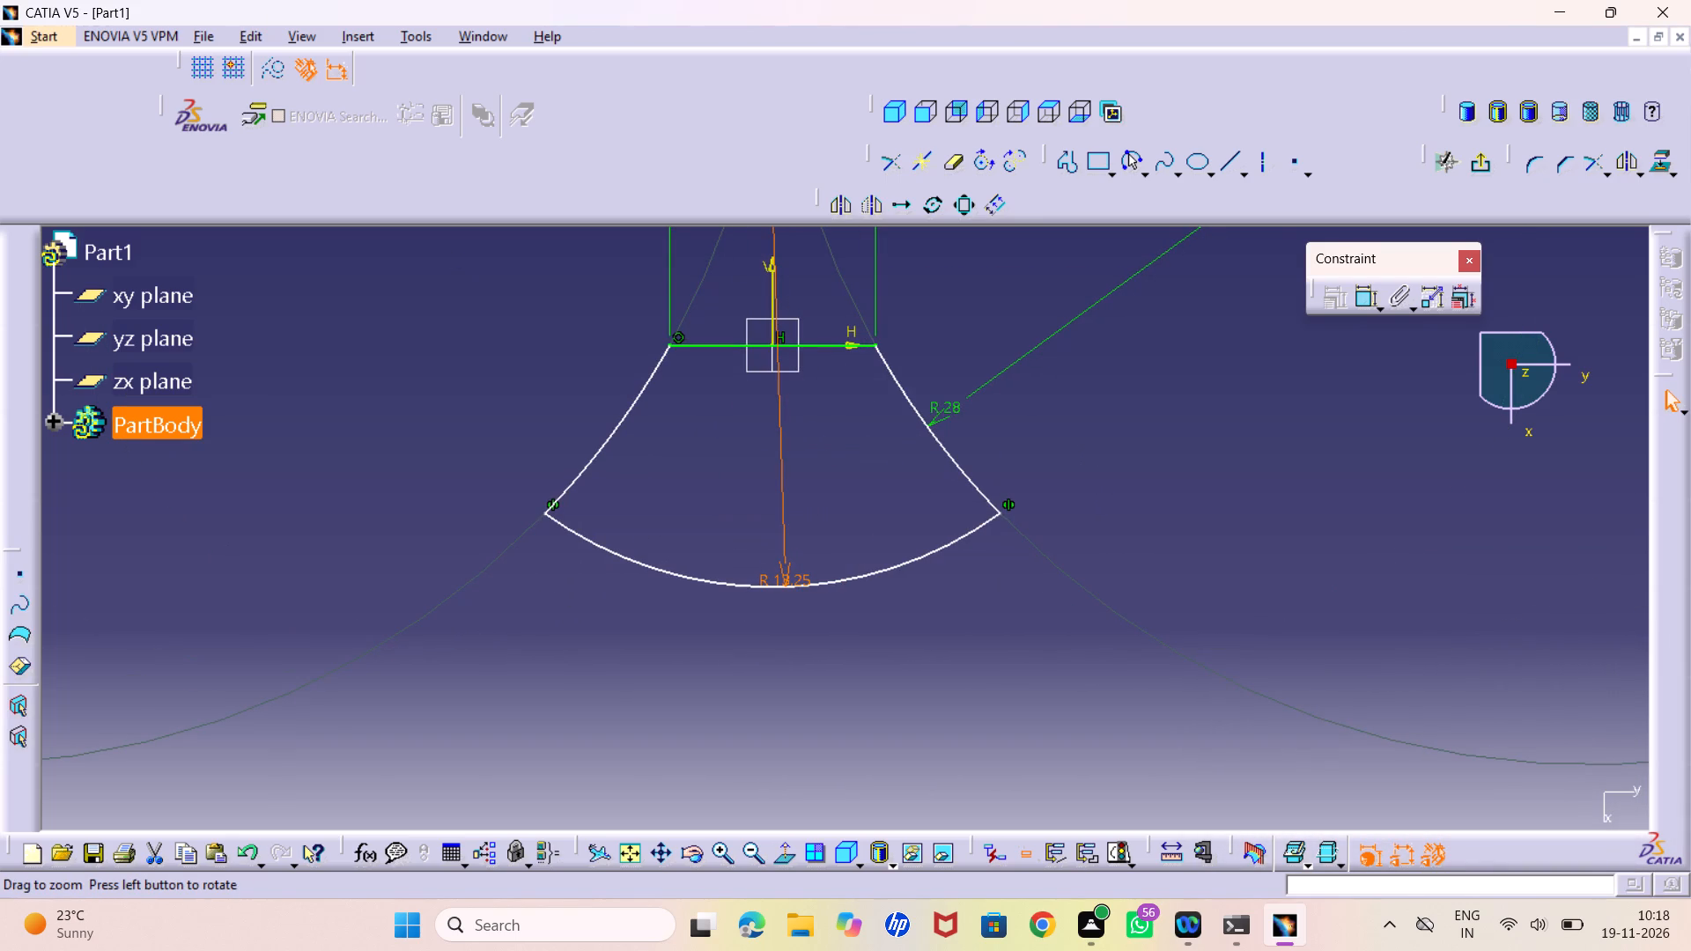
pyautogui.click(834, 449)
pyautogui.moveTo(834, 449); pyautogui.dragTo(848, 504, button='middle')
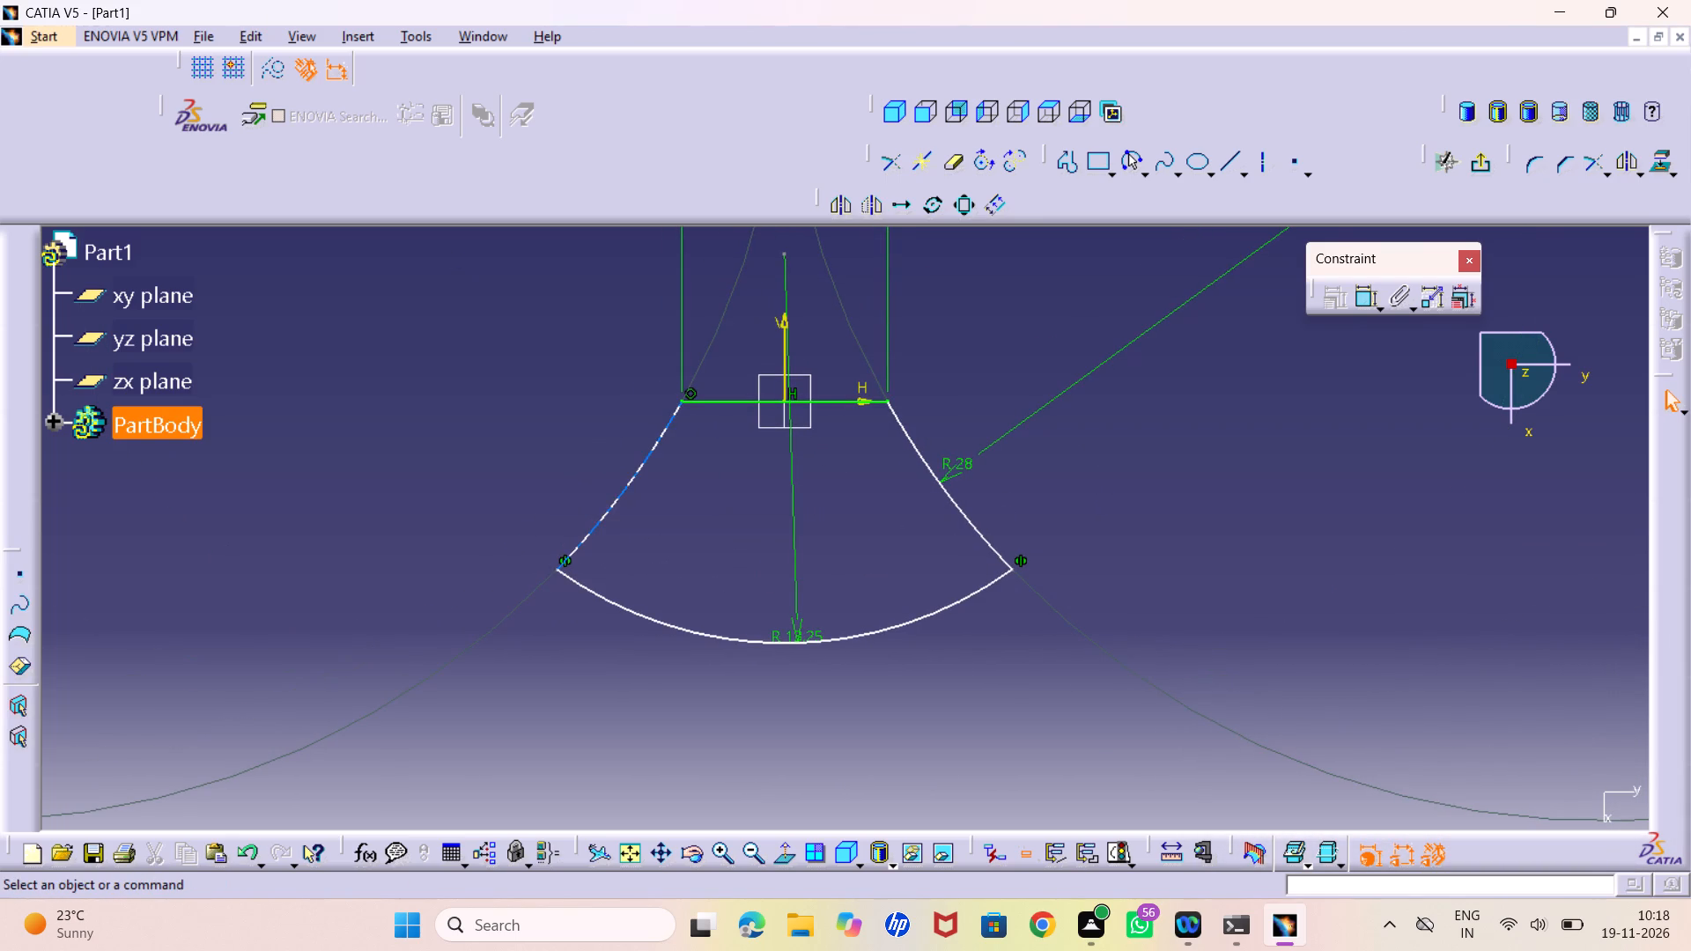
pyautogui.moveTo(640, 474); pyautogui.dragTo(631, 483)
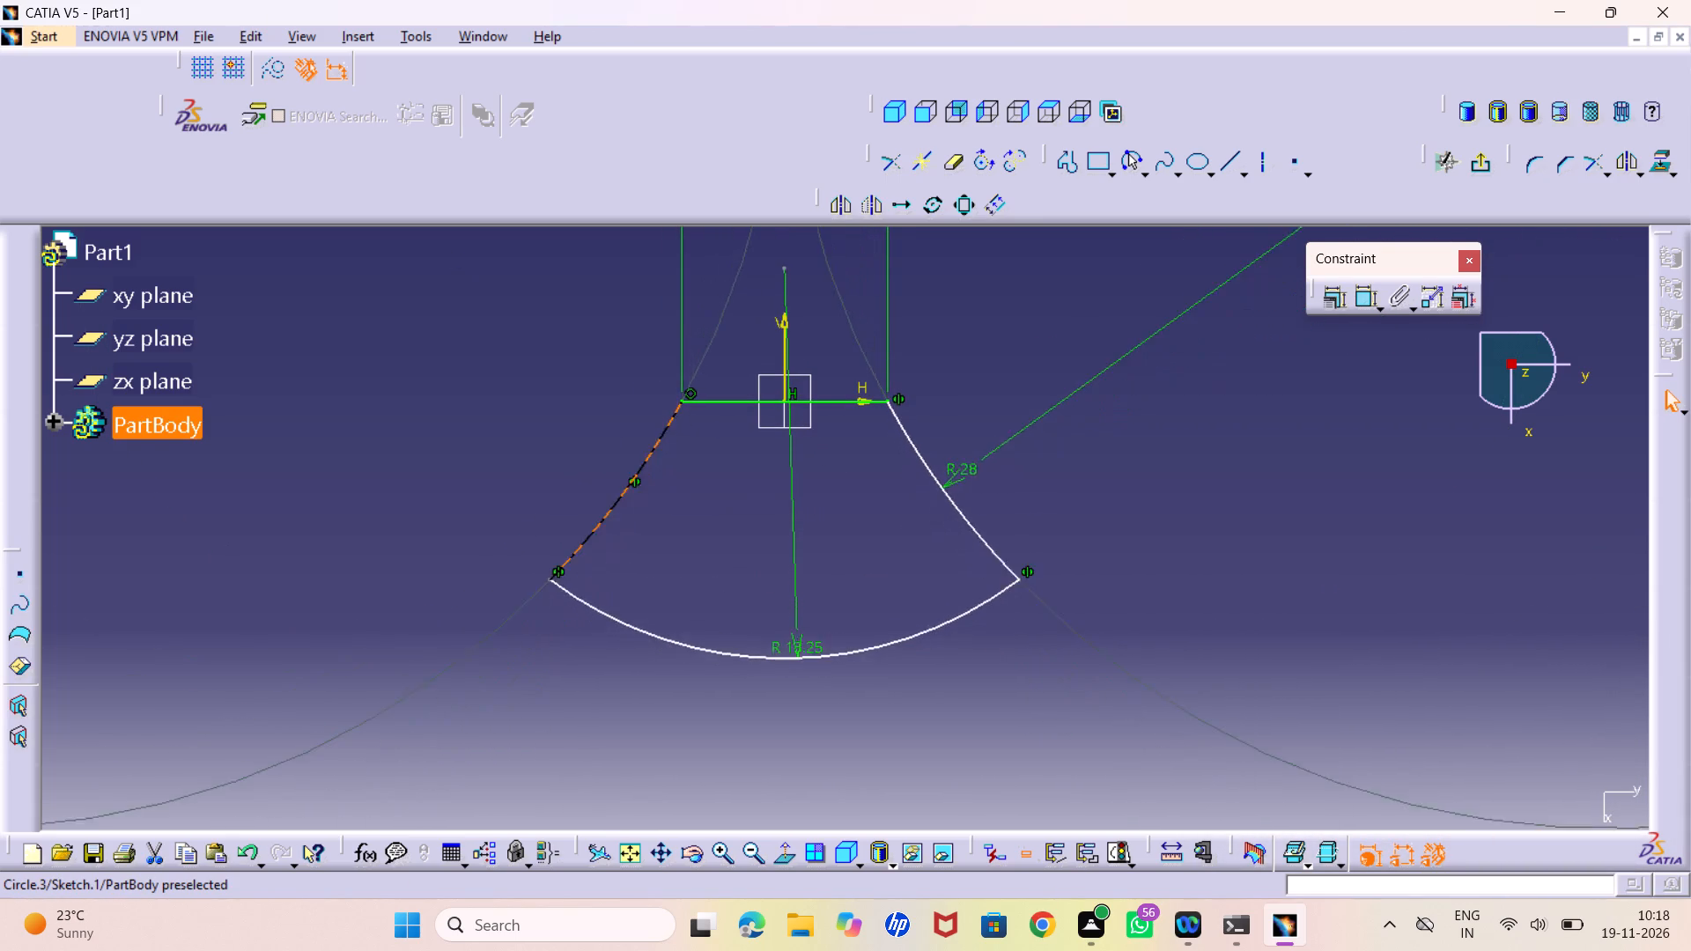
pyautogui.moveTo(631, 483); pyautogui.dragTo(528, 380)
pyautogui.click(603, 526)
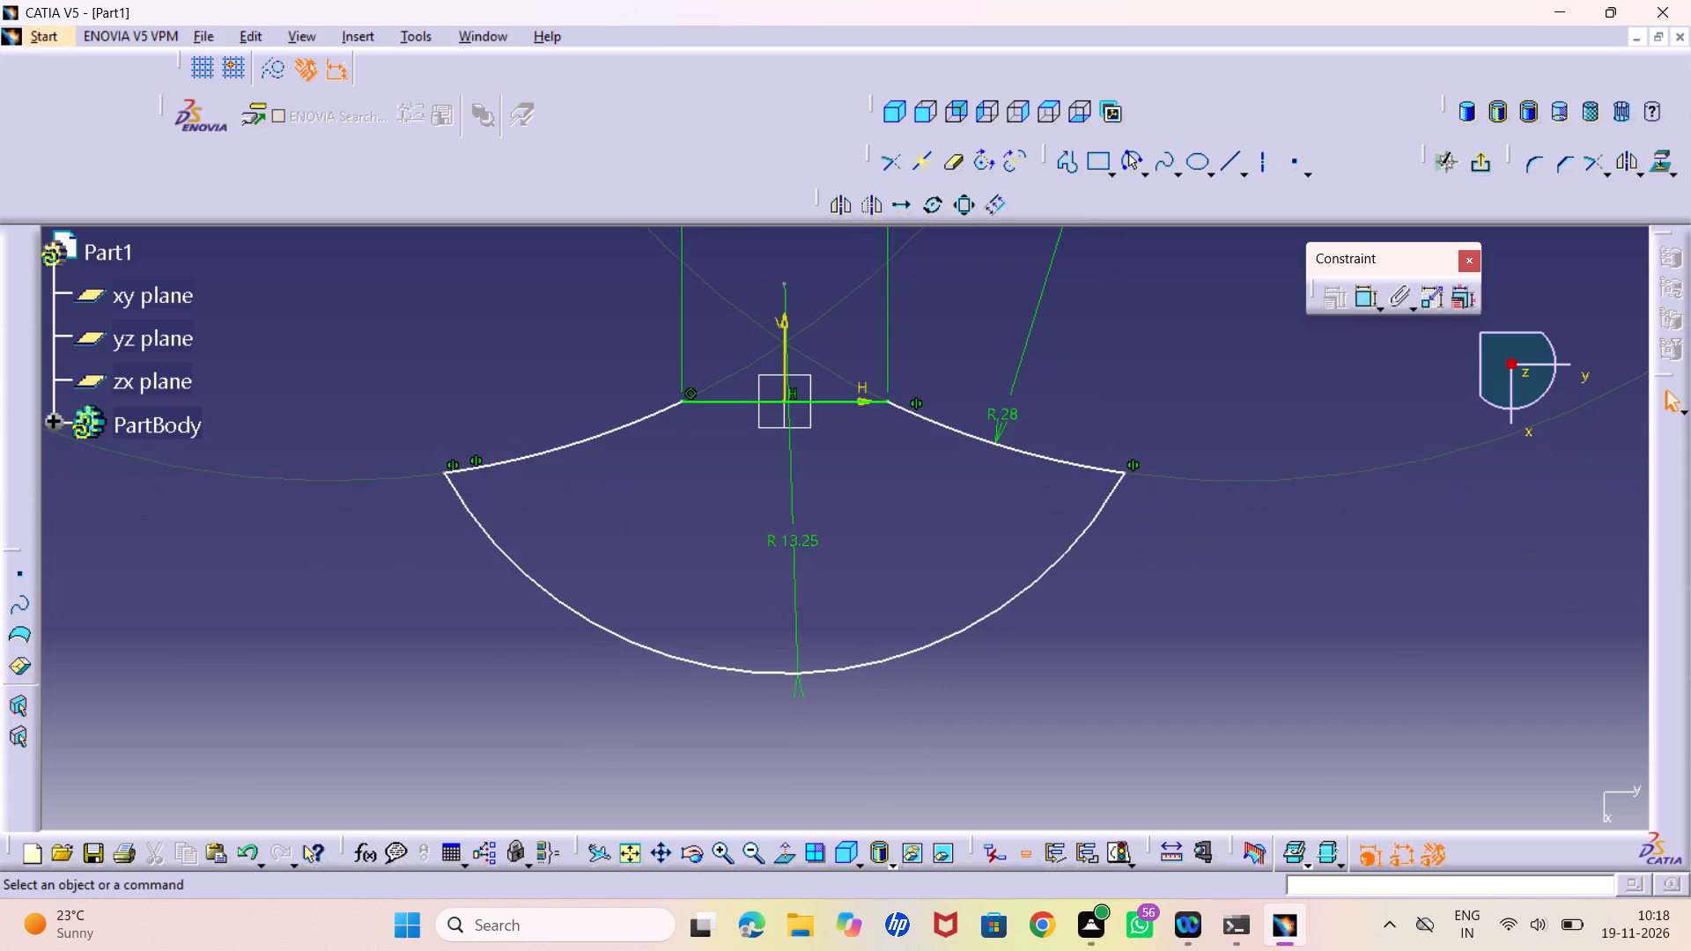
pyautogui.moveTo(655, 487); pyautogui.dragTo(656, 479, button='middle')
pyautogui.rightClick(655, 487)
pyautogui.moveTo(580, 436); pyautogui.dragTo(690, 561)
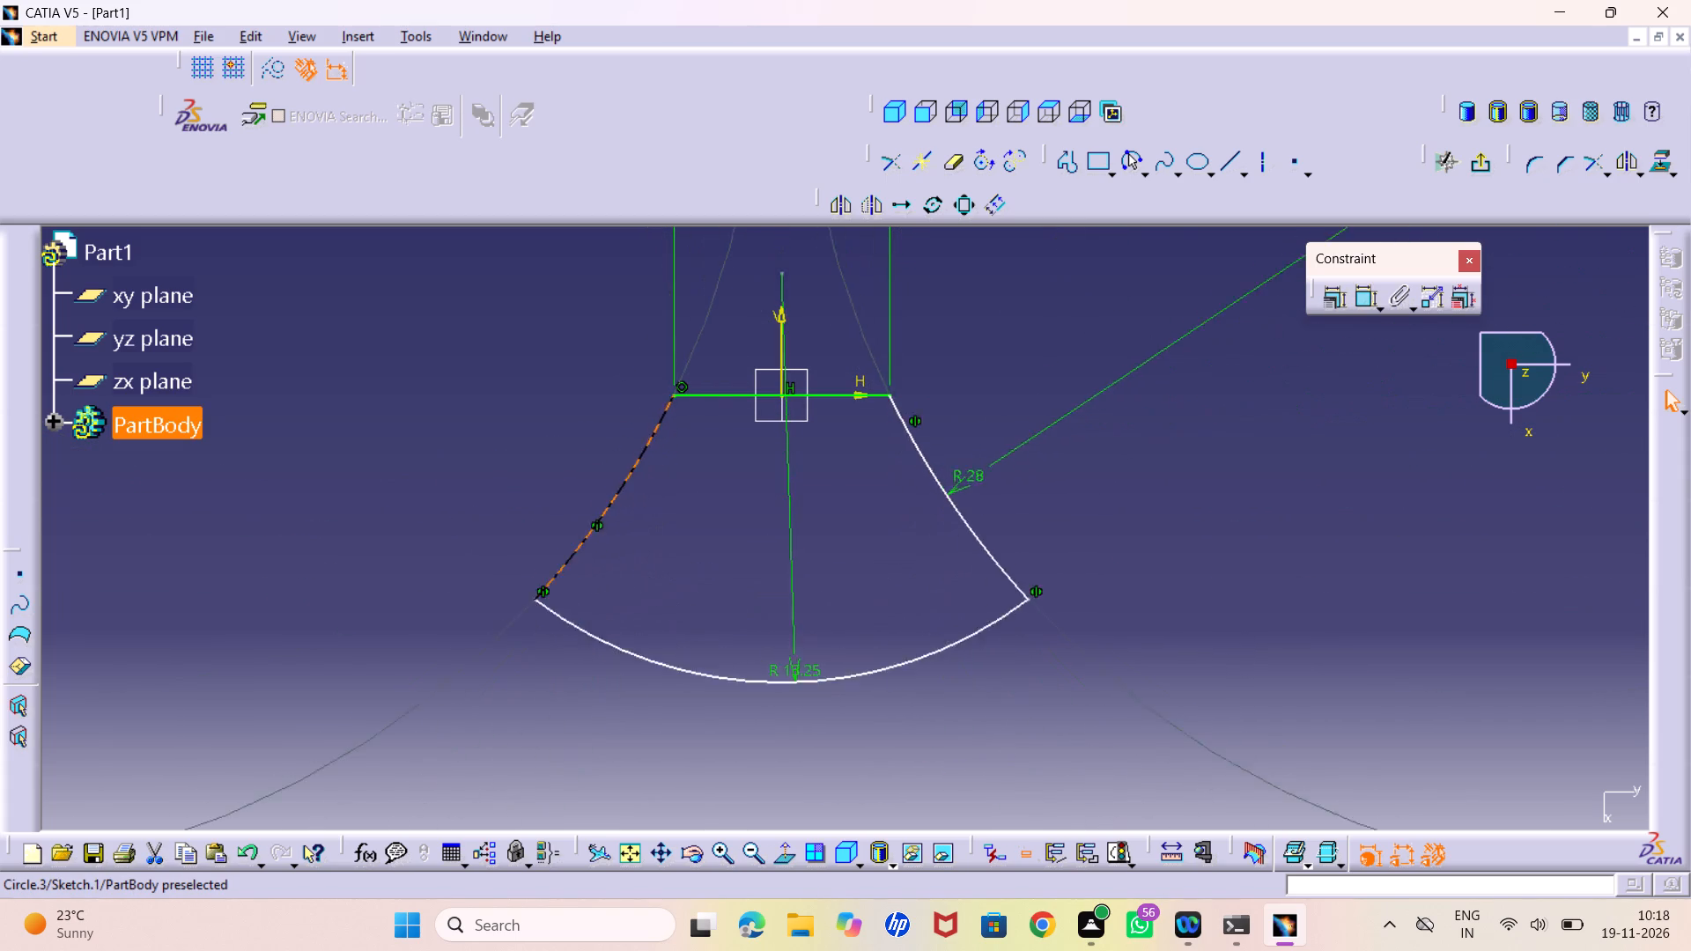
pyautogui.moveTo(690, 561); pyautogui.dragTo(646, 593)
pyautogui.click(641, 586)
pyautogui.moveTo(680, 574); pyautogui.dragTo(669, 521, button='middle')
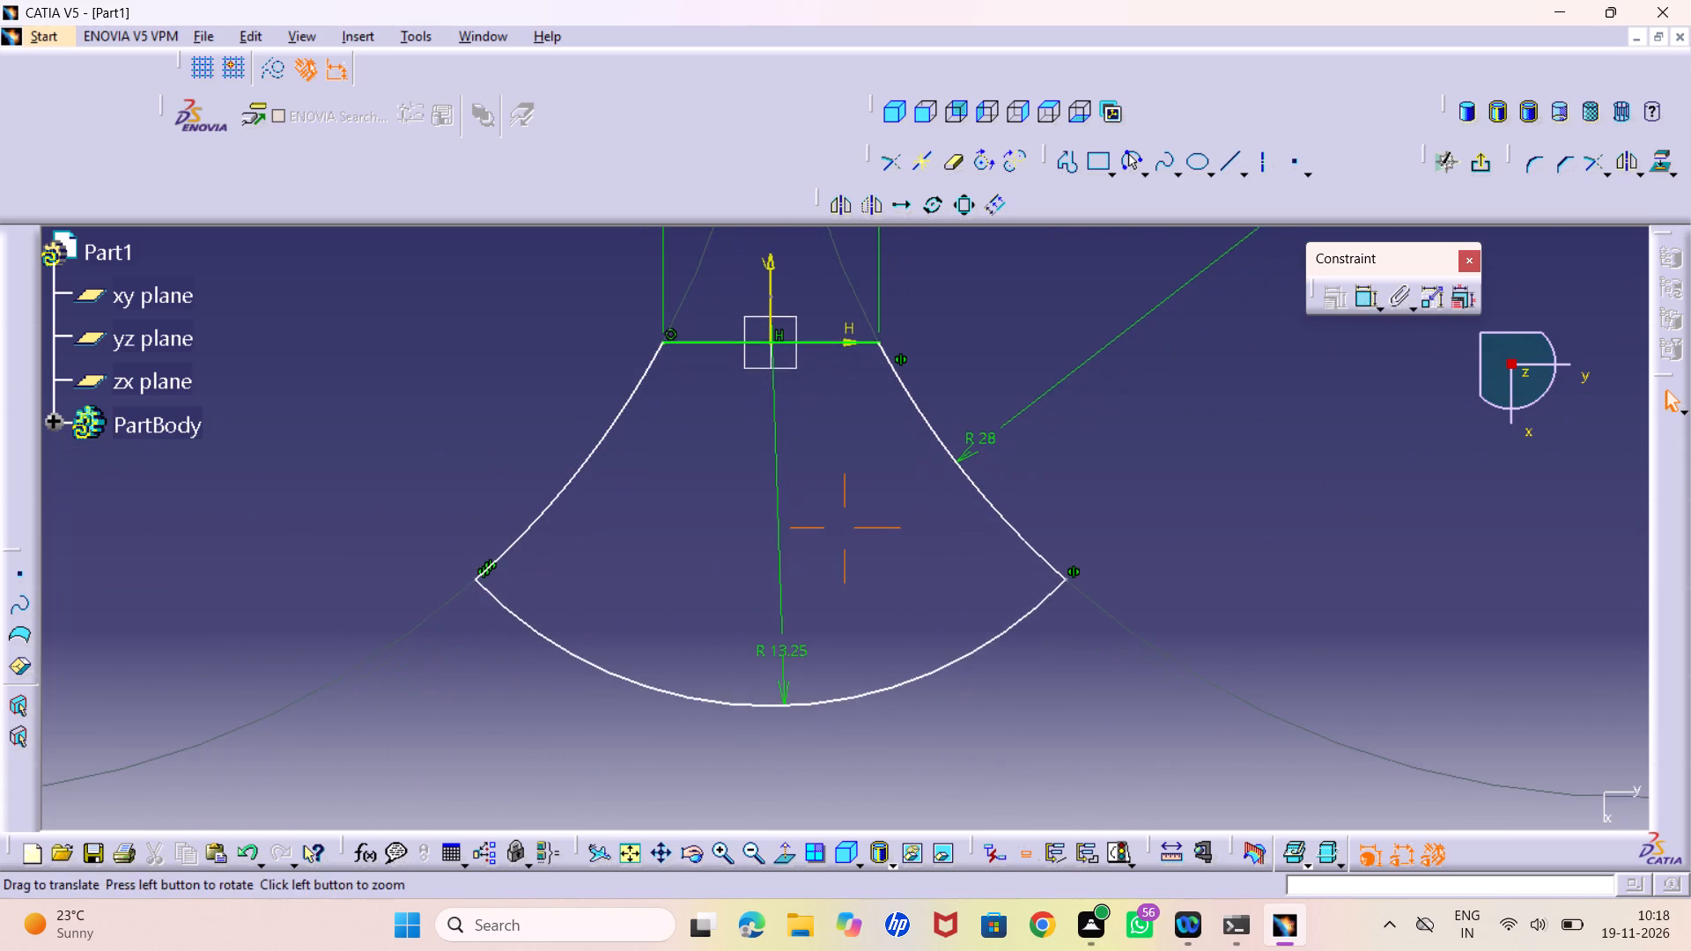
pyautogui.moveTo(669, 521); pyautogui.dragTo(669, 520, button='middle')
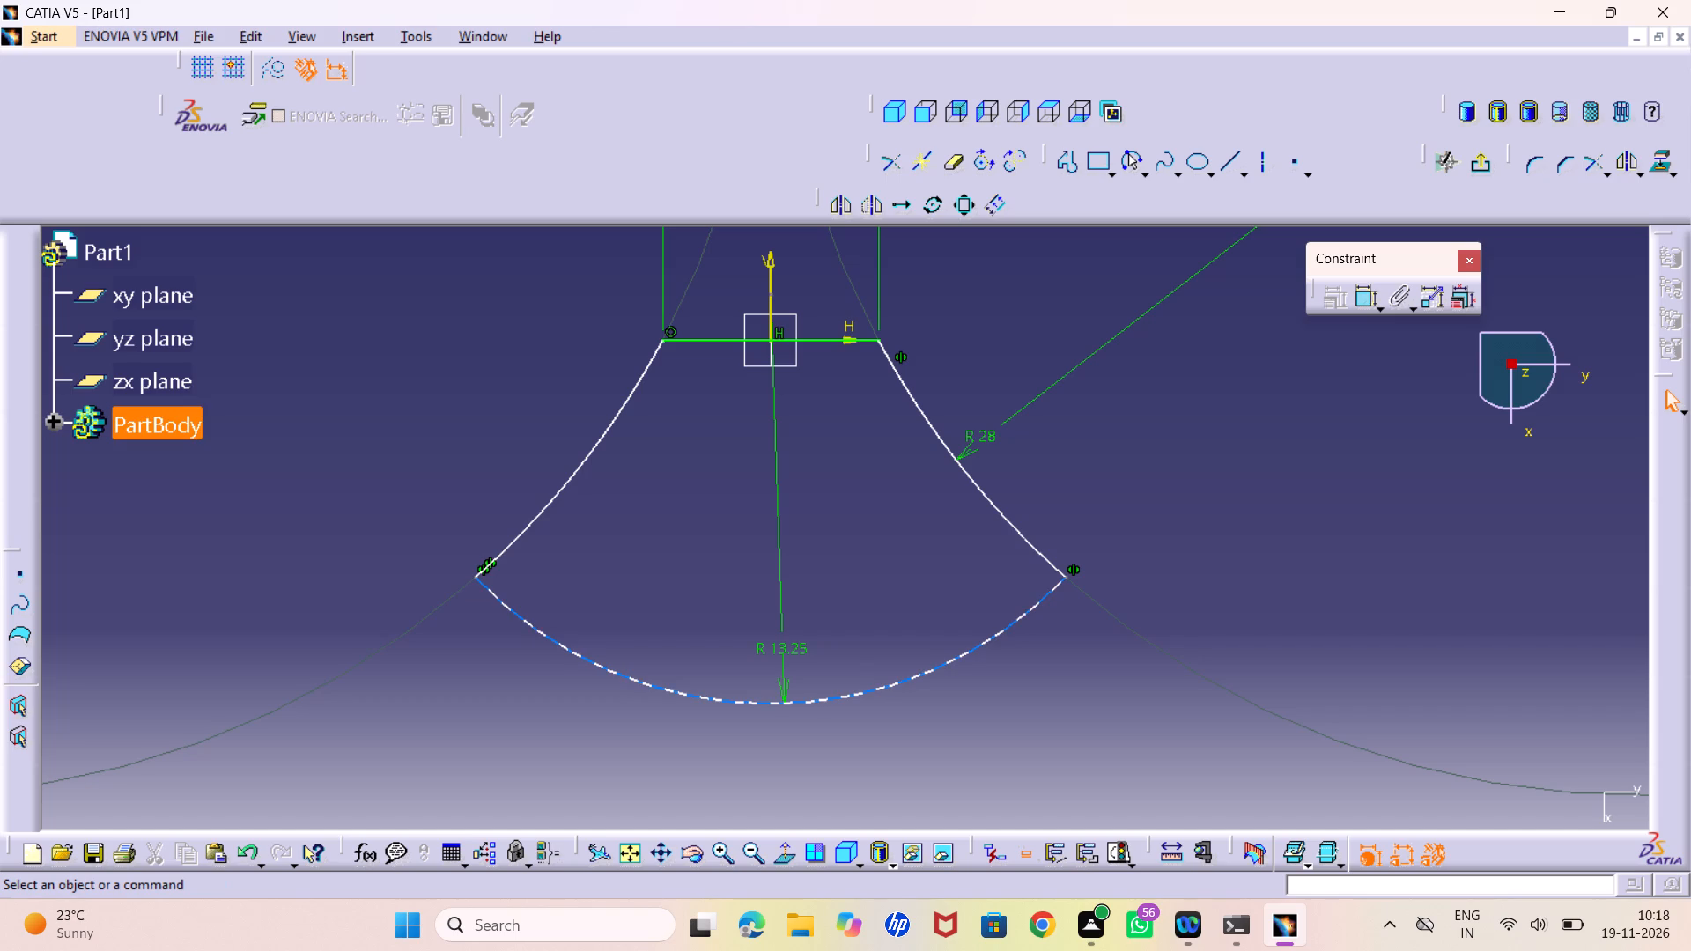
# Delete the bottom arc of the profile.
pyautogui.rightClick(687, 699)
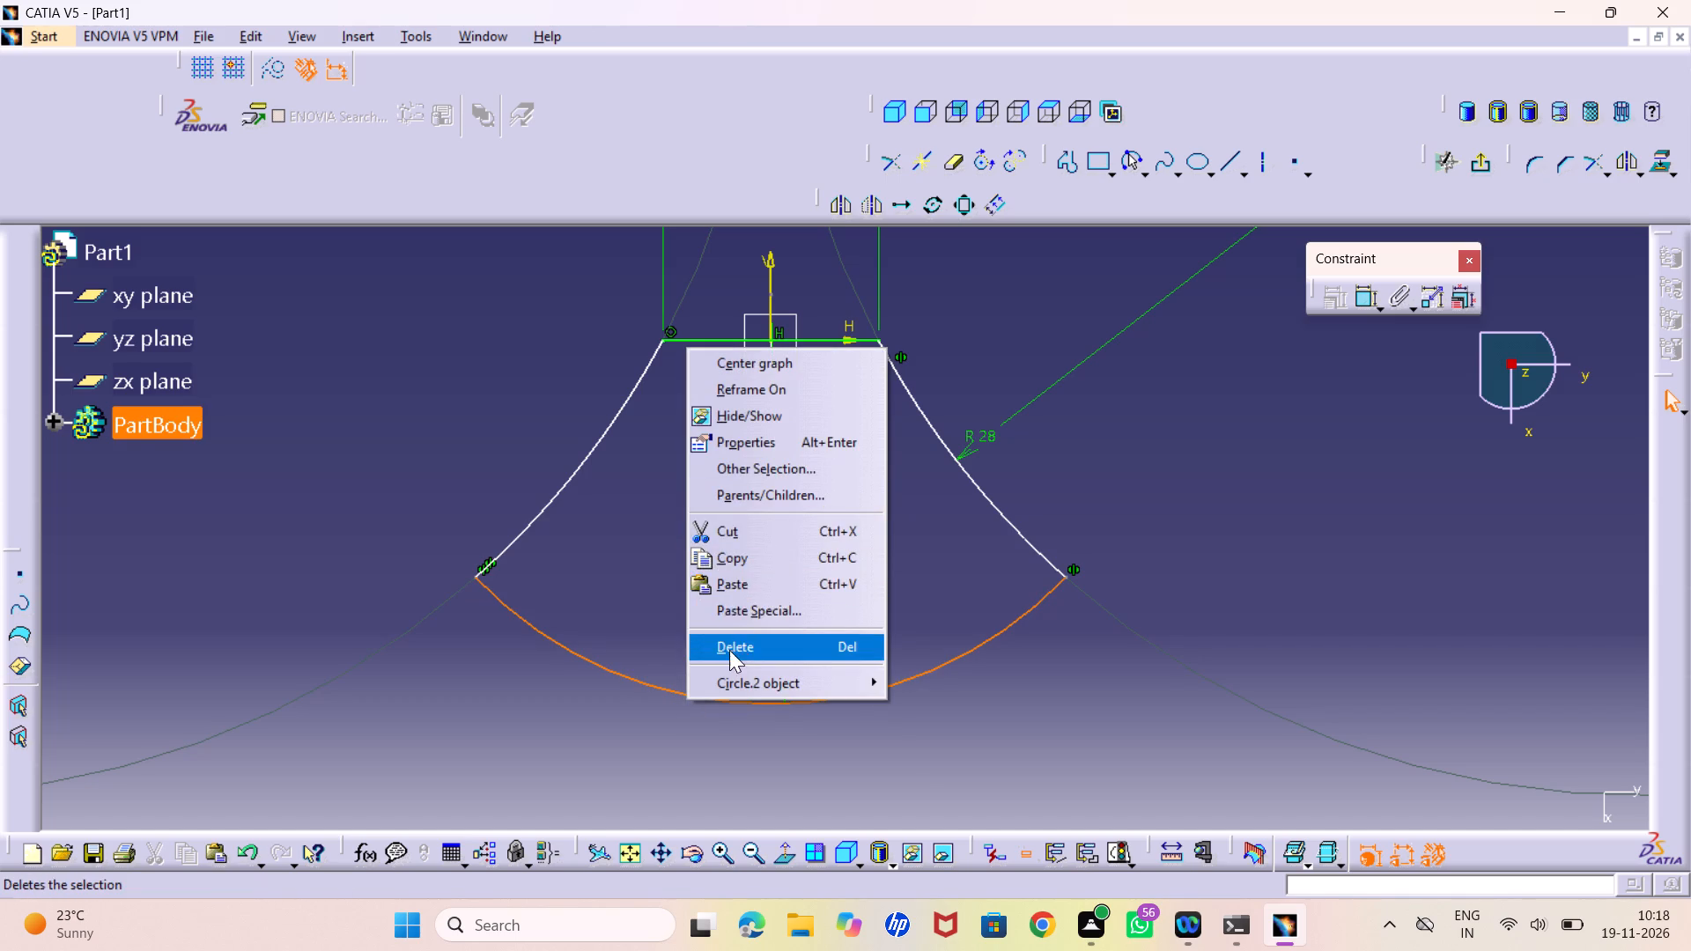
pyautogui.click(729, 650)
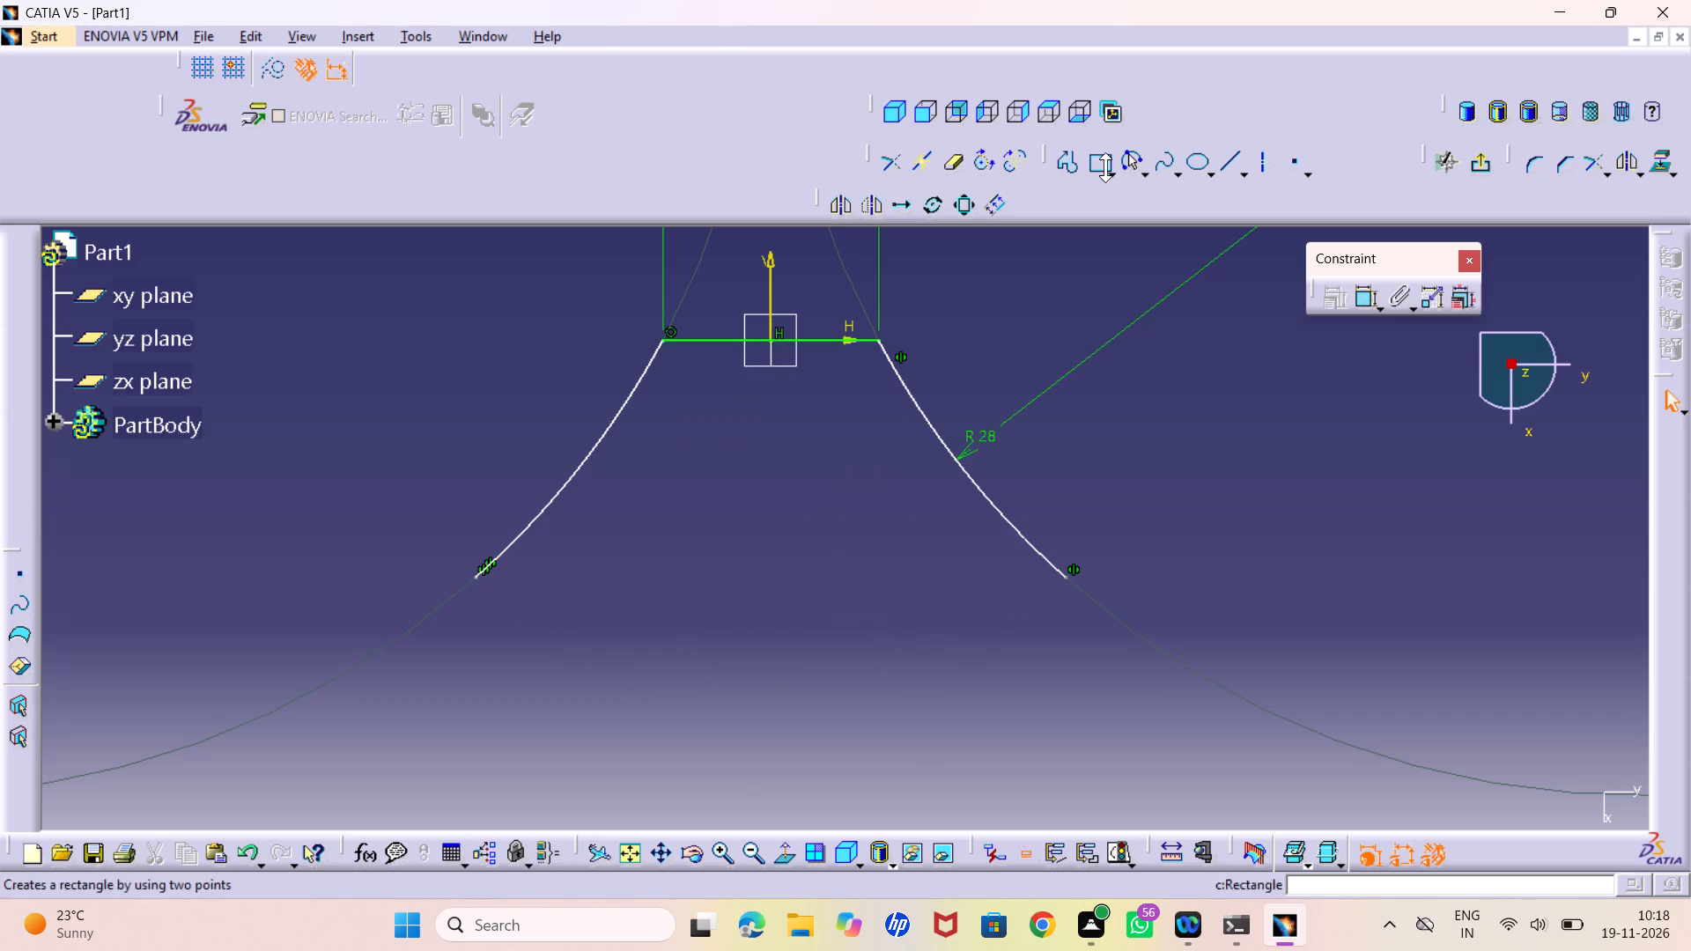
# Redraw the profile's bottom as a downward-bulging three-point arc joining the side arcs' lower ends, with a radius of about 10.9 mm.
pyautogui.click(1132, 170)
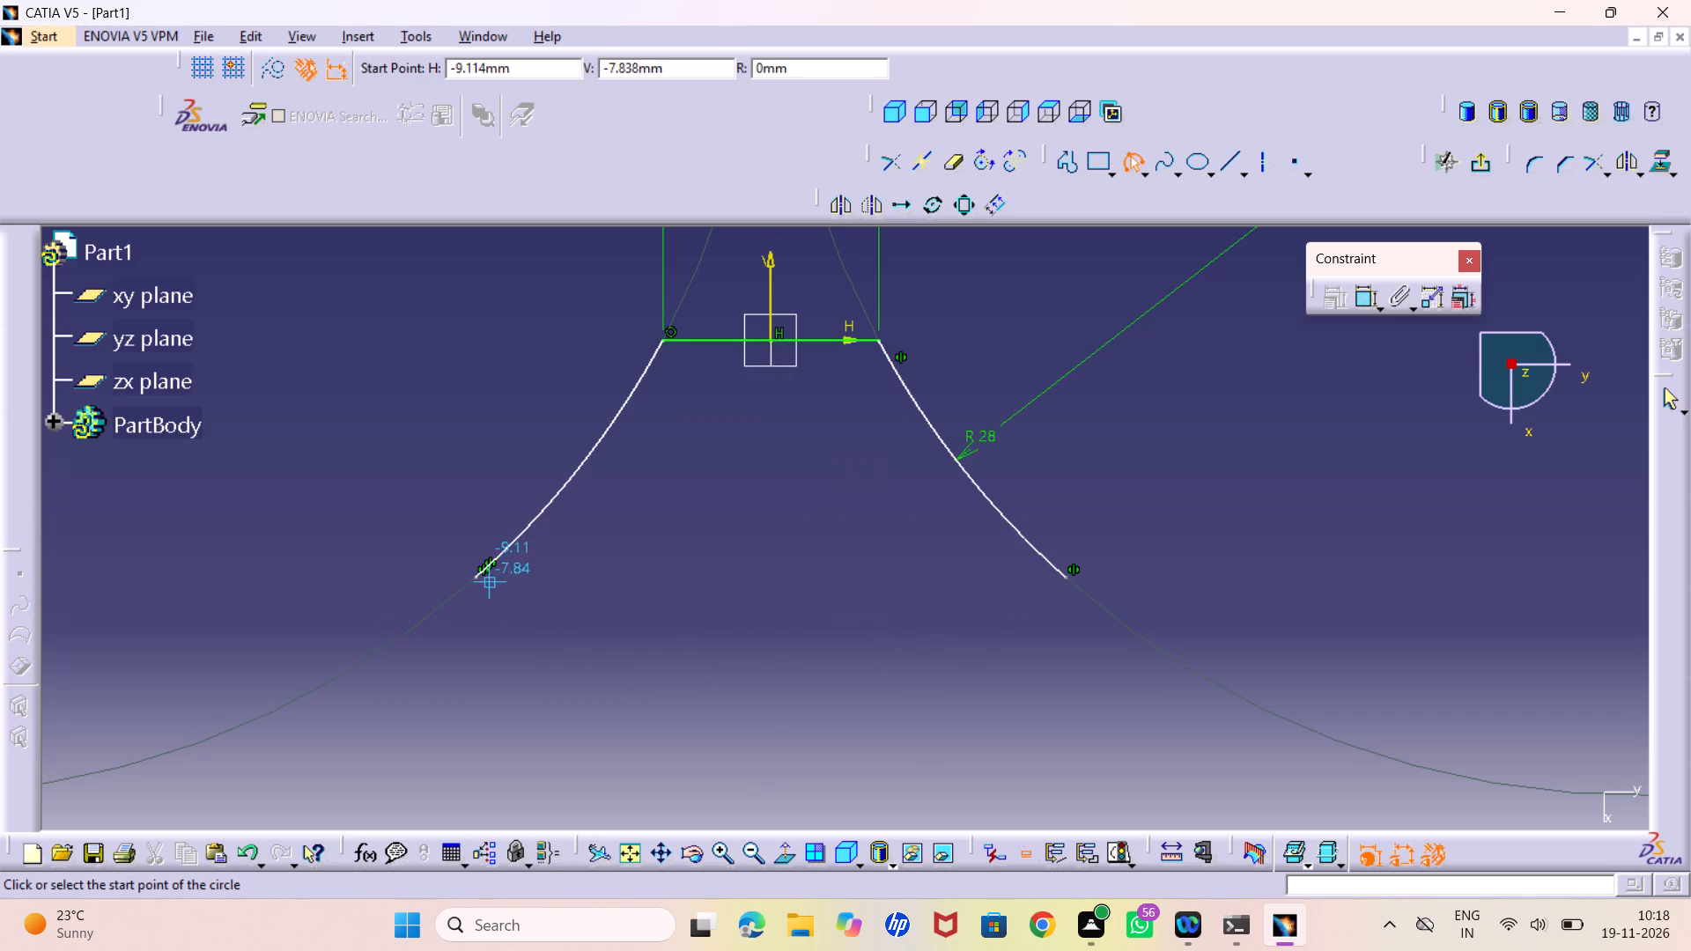
pyautogui.click(473, 579)
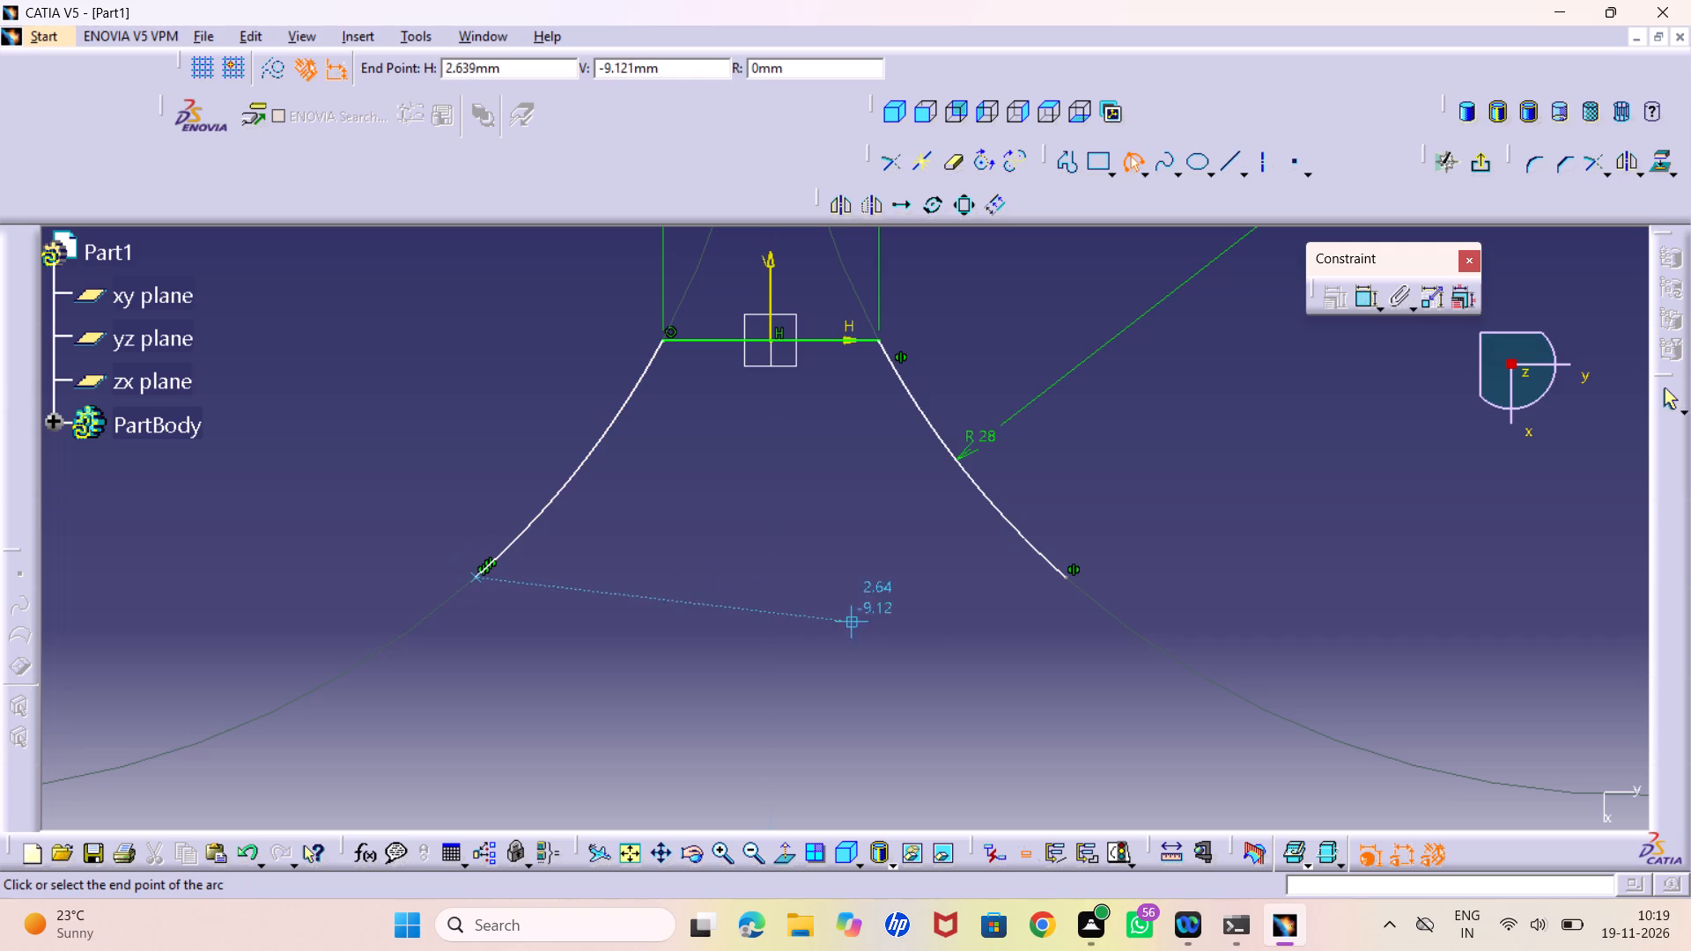
pyautogui.click(1066, 578)
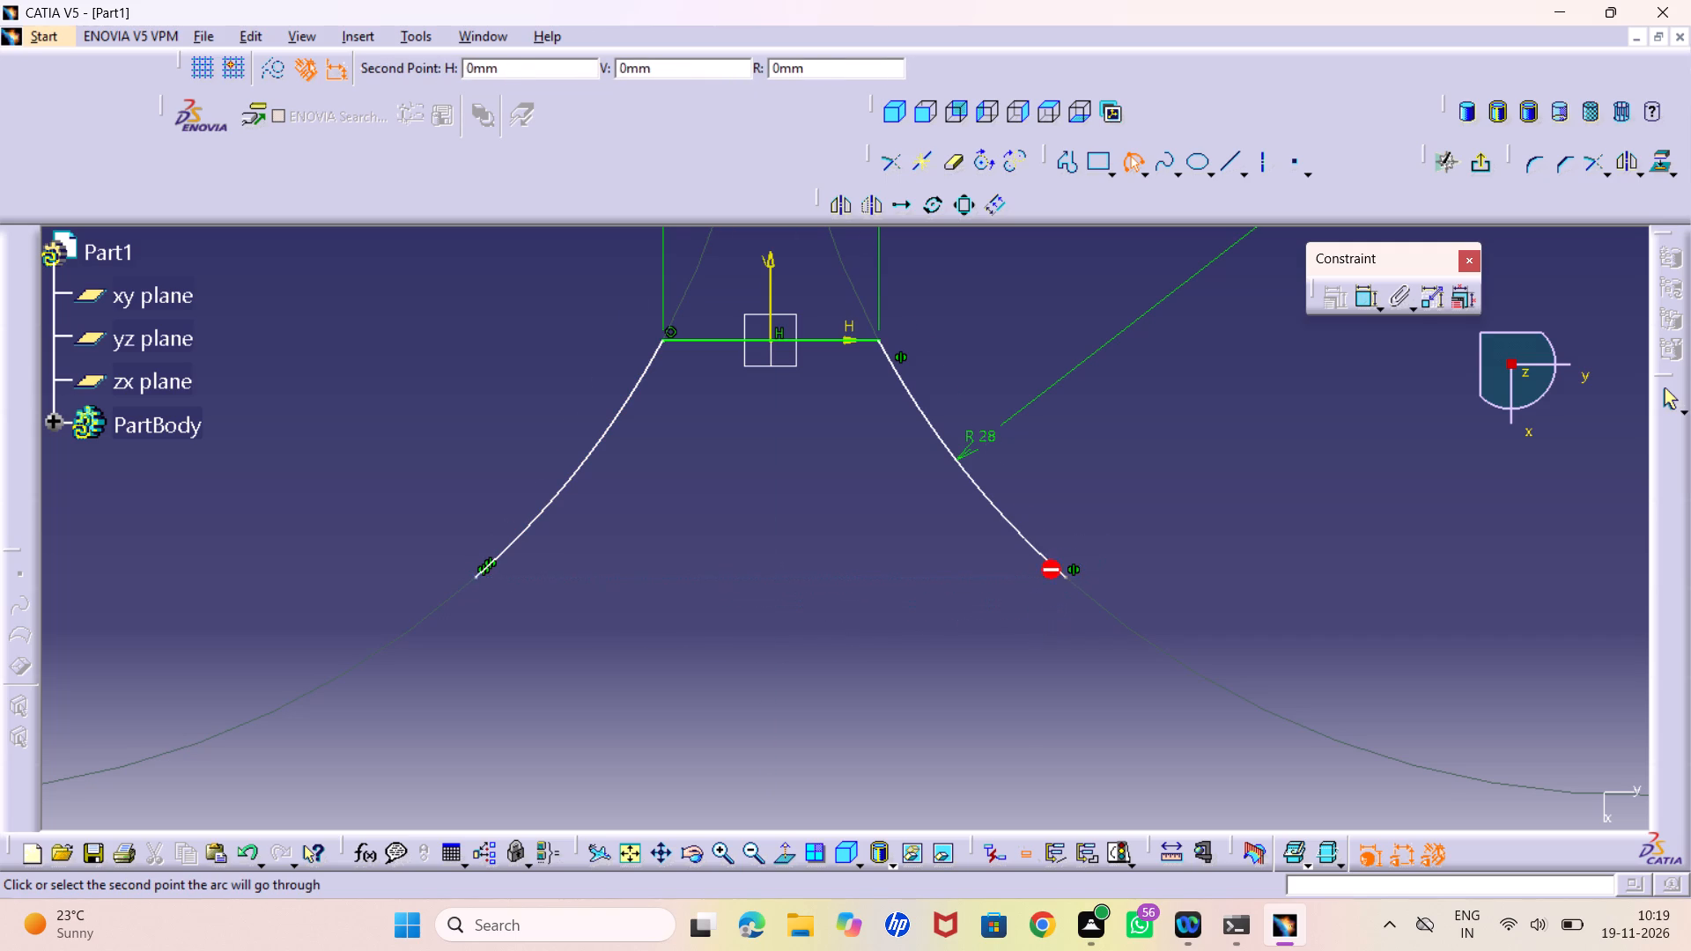
pyautogui.click(818, 754)
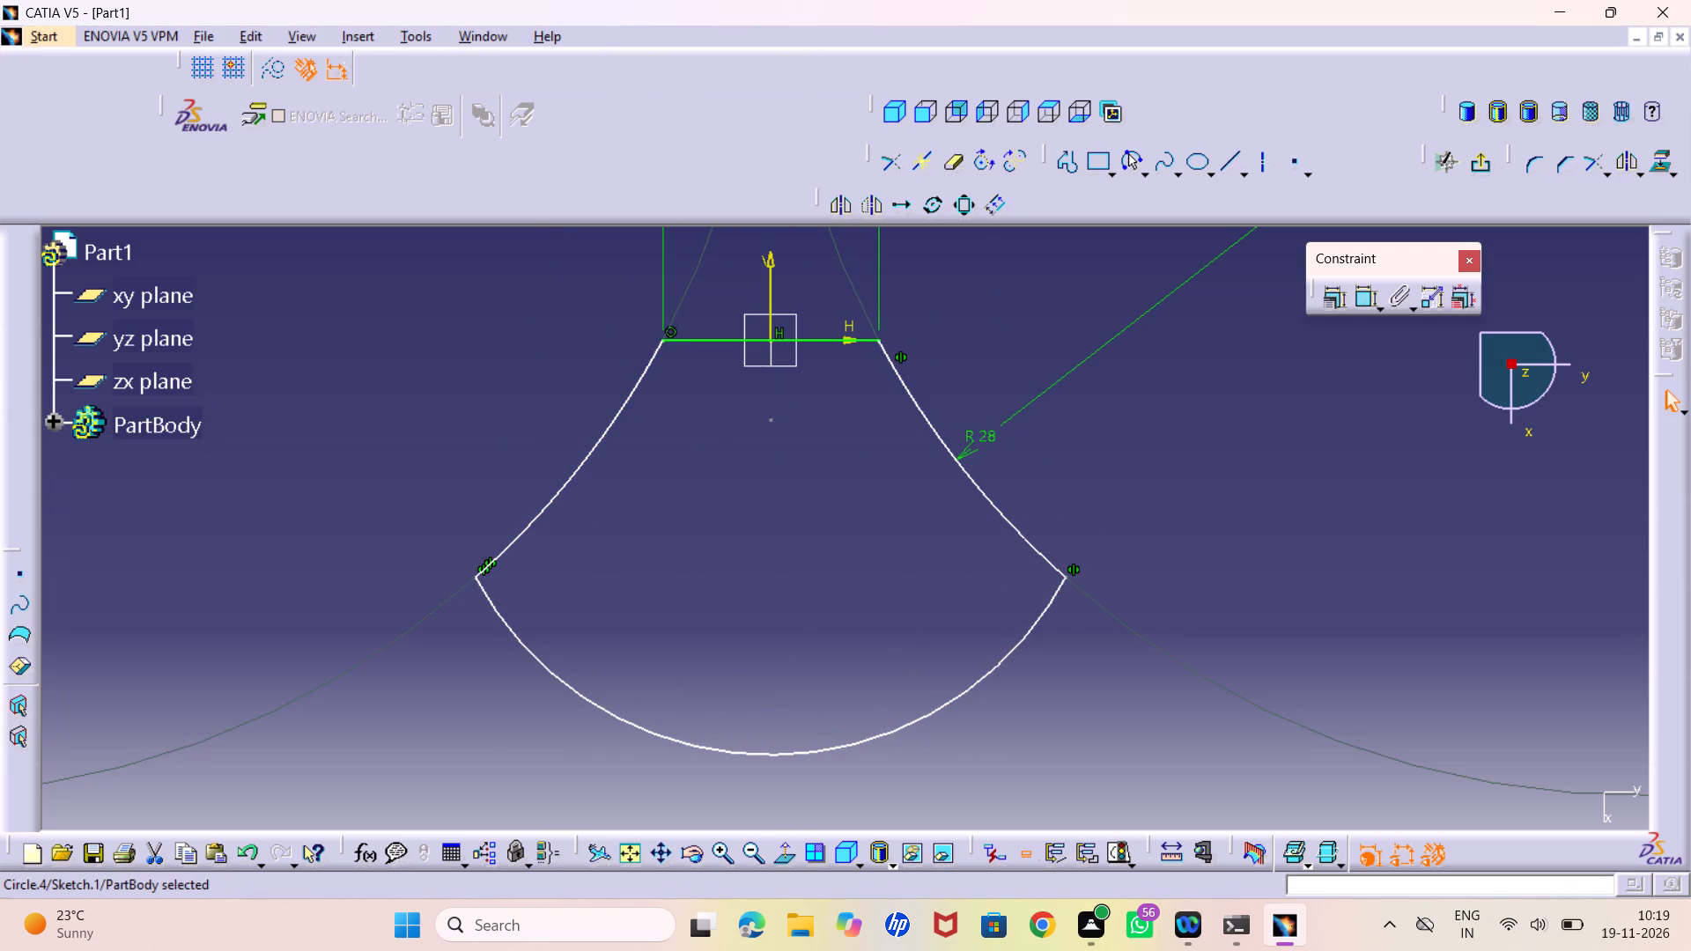
pyautogui.click(796, 709)
# Dimension the new bottom arc's radius and set it to 13.25 mm.
pyautogui.doubleClick(1367, 297)
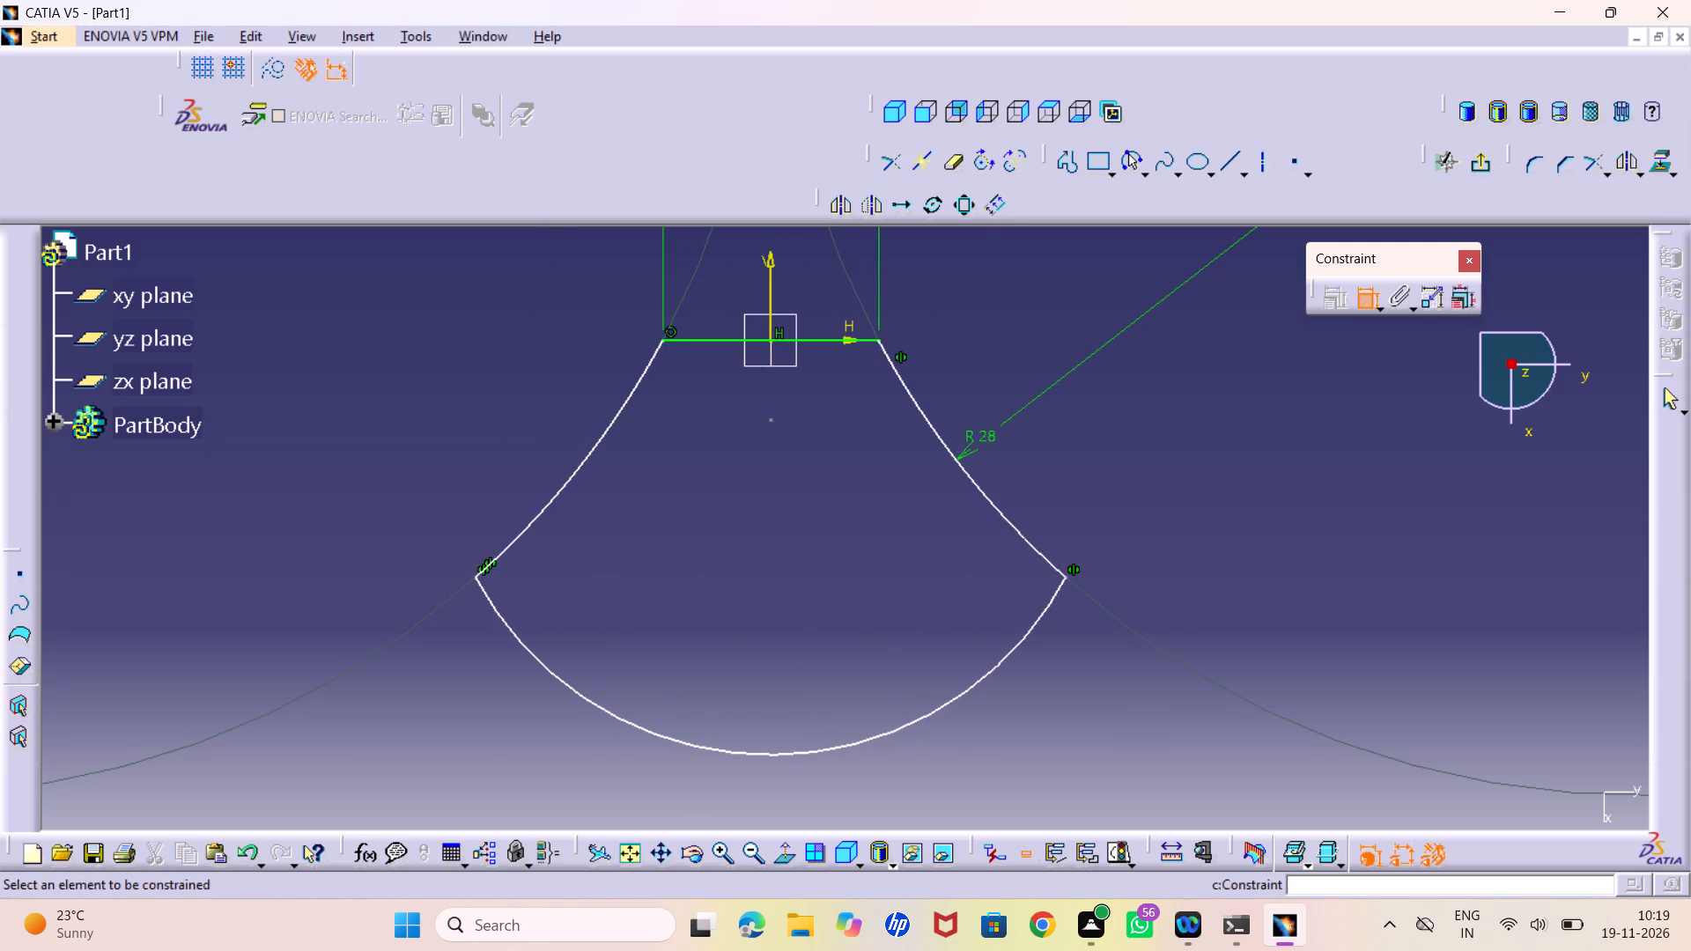
pyautogui.click(855, 741)
pyautogui.click(832, 692)
pyautogui.doubleClick(823, 682)
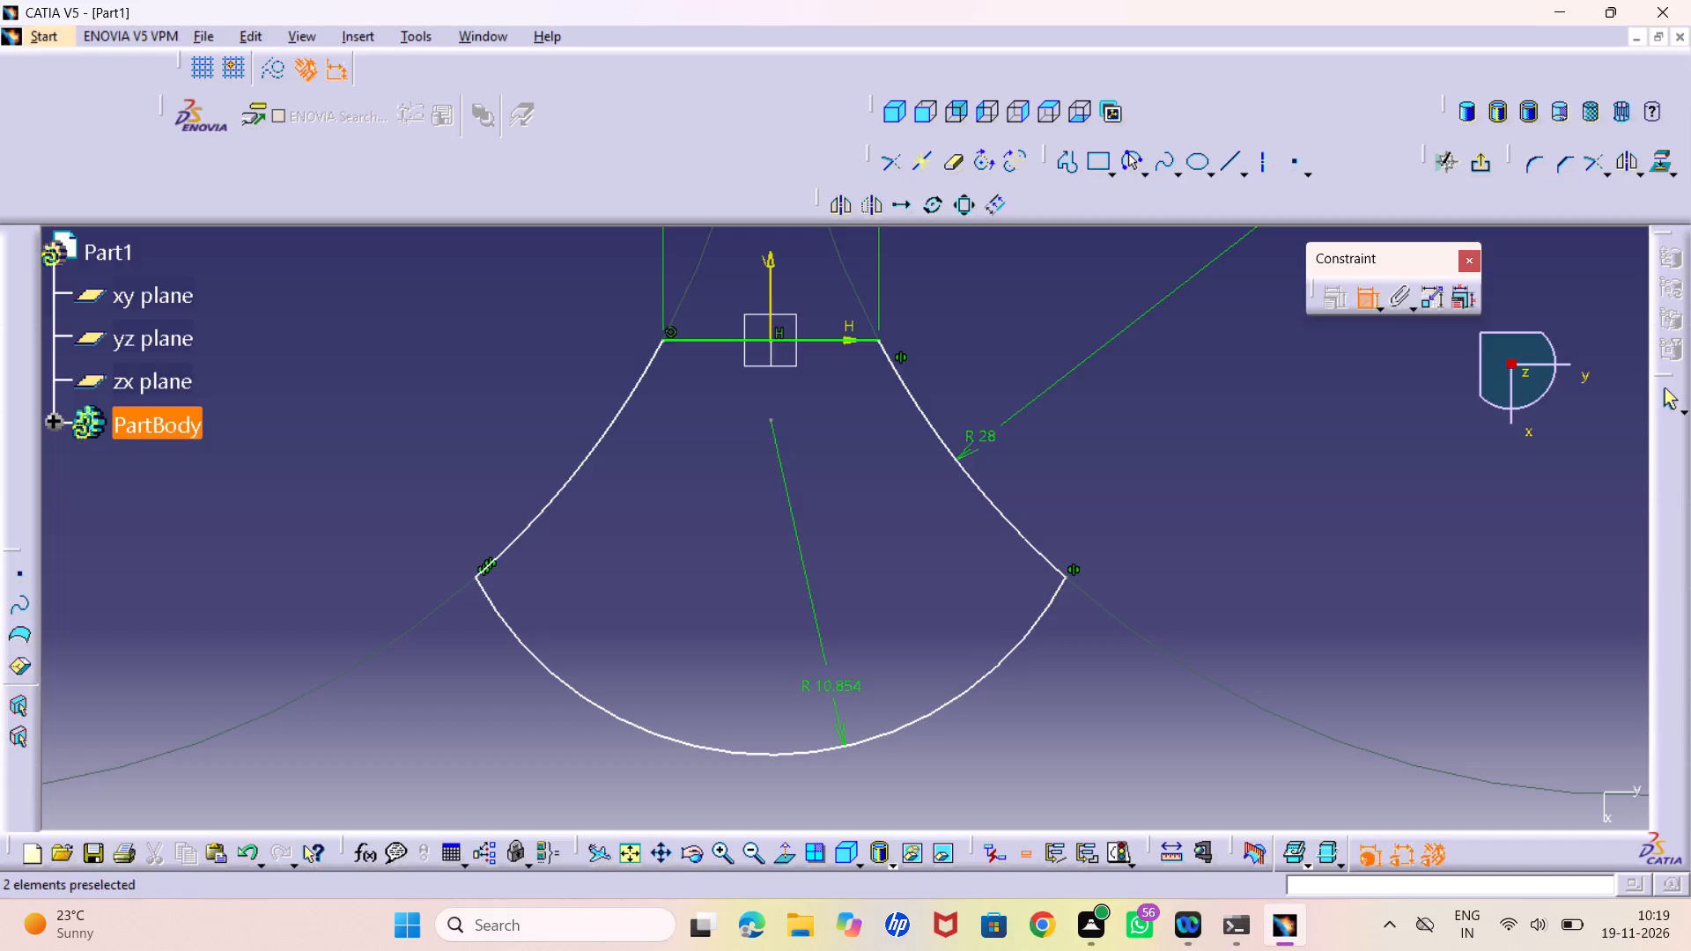
pyautogui.write('13.25')
pyautogui.press('Return')
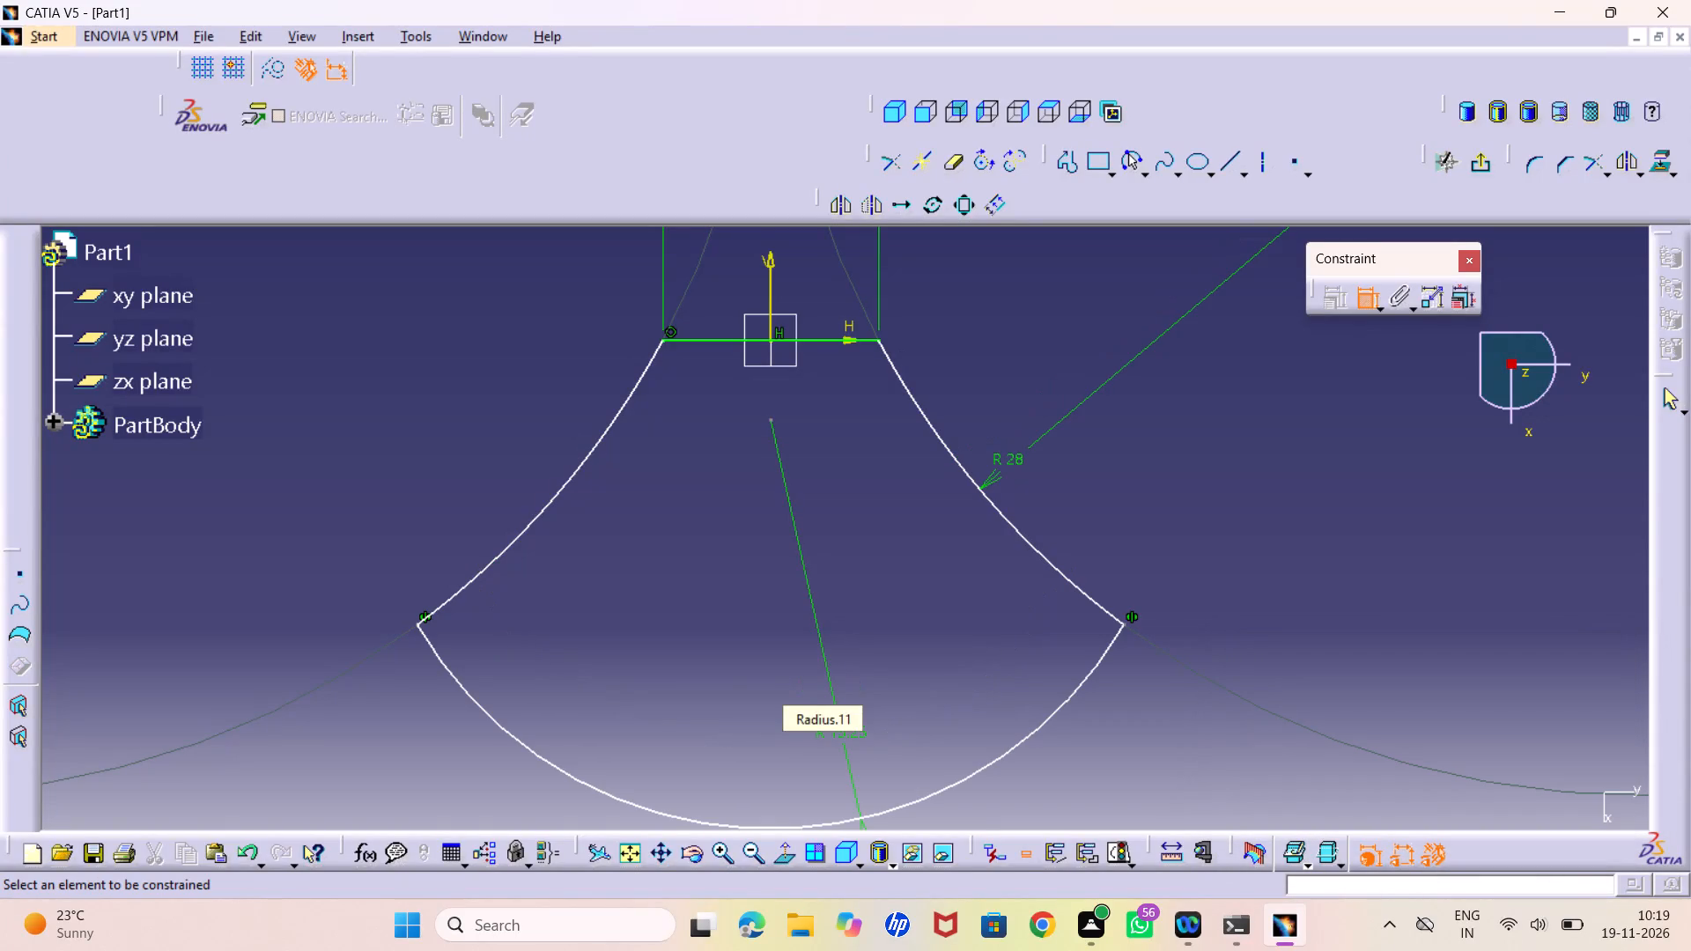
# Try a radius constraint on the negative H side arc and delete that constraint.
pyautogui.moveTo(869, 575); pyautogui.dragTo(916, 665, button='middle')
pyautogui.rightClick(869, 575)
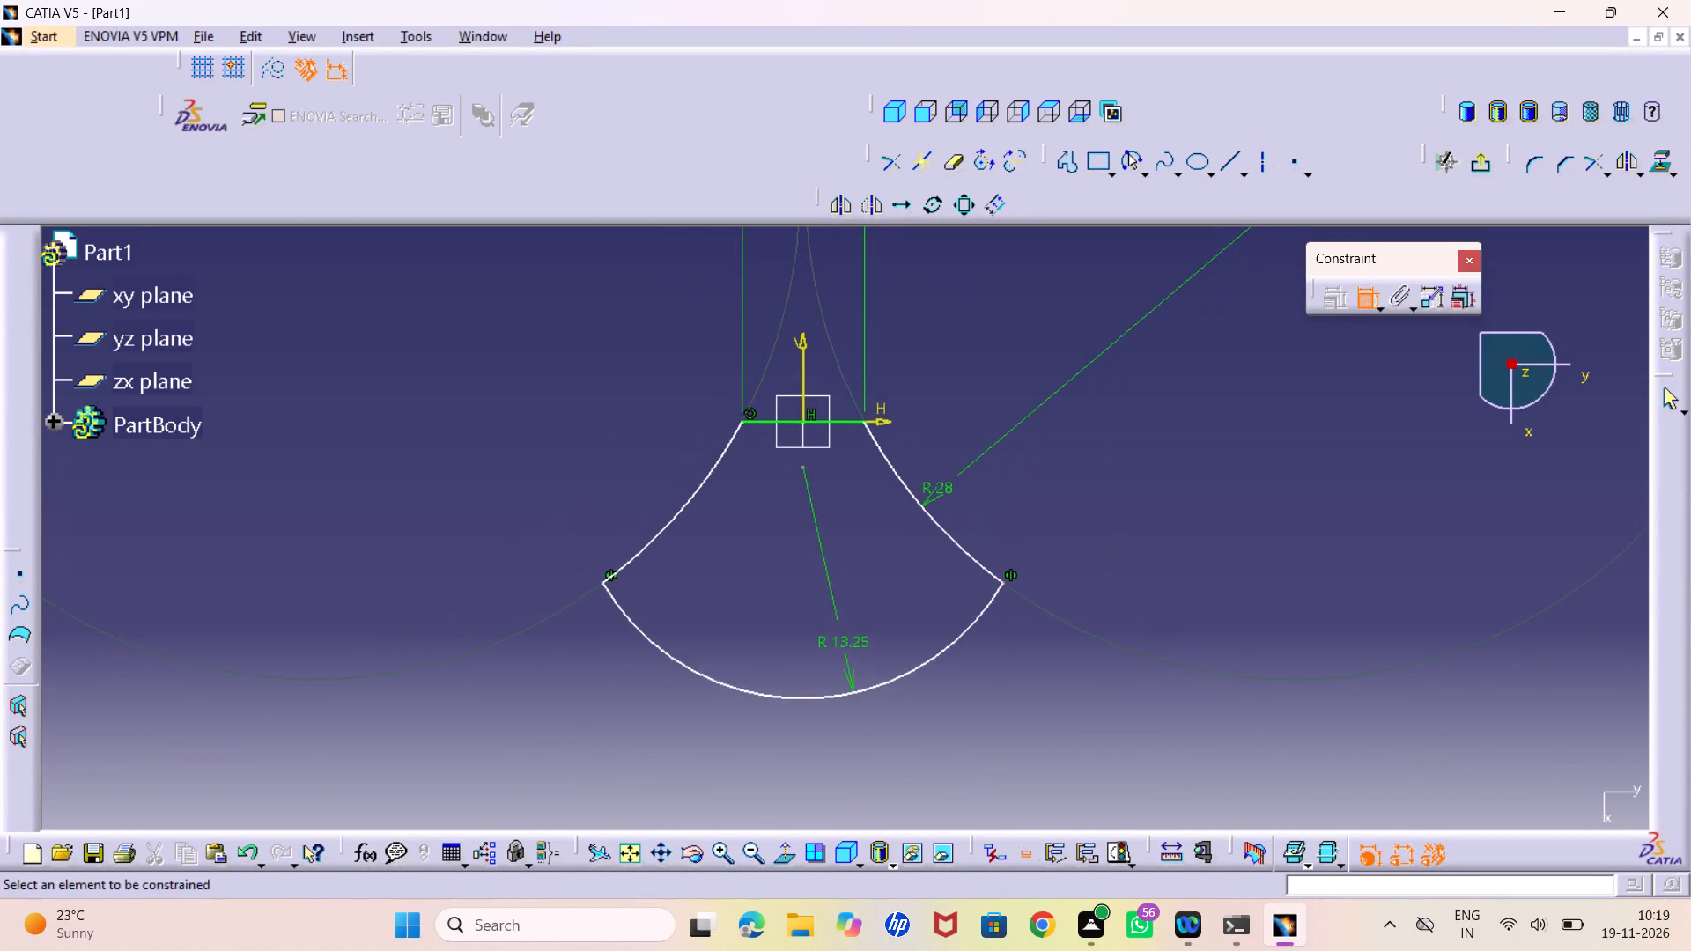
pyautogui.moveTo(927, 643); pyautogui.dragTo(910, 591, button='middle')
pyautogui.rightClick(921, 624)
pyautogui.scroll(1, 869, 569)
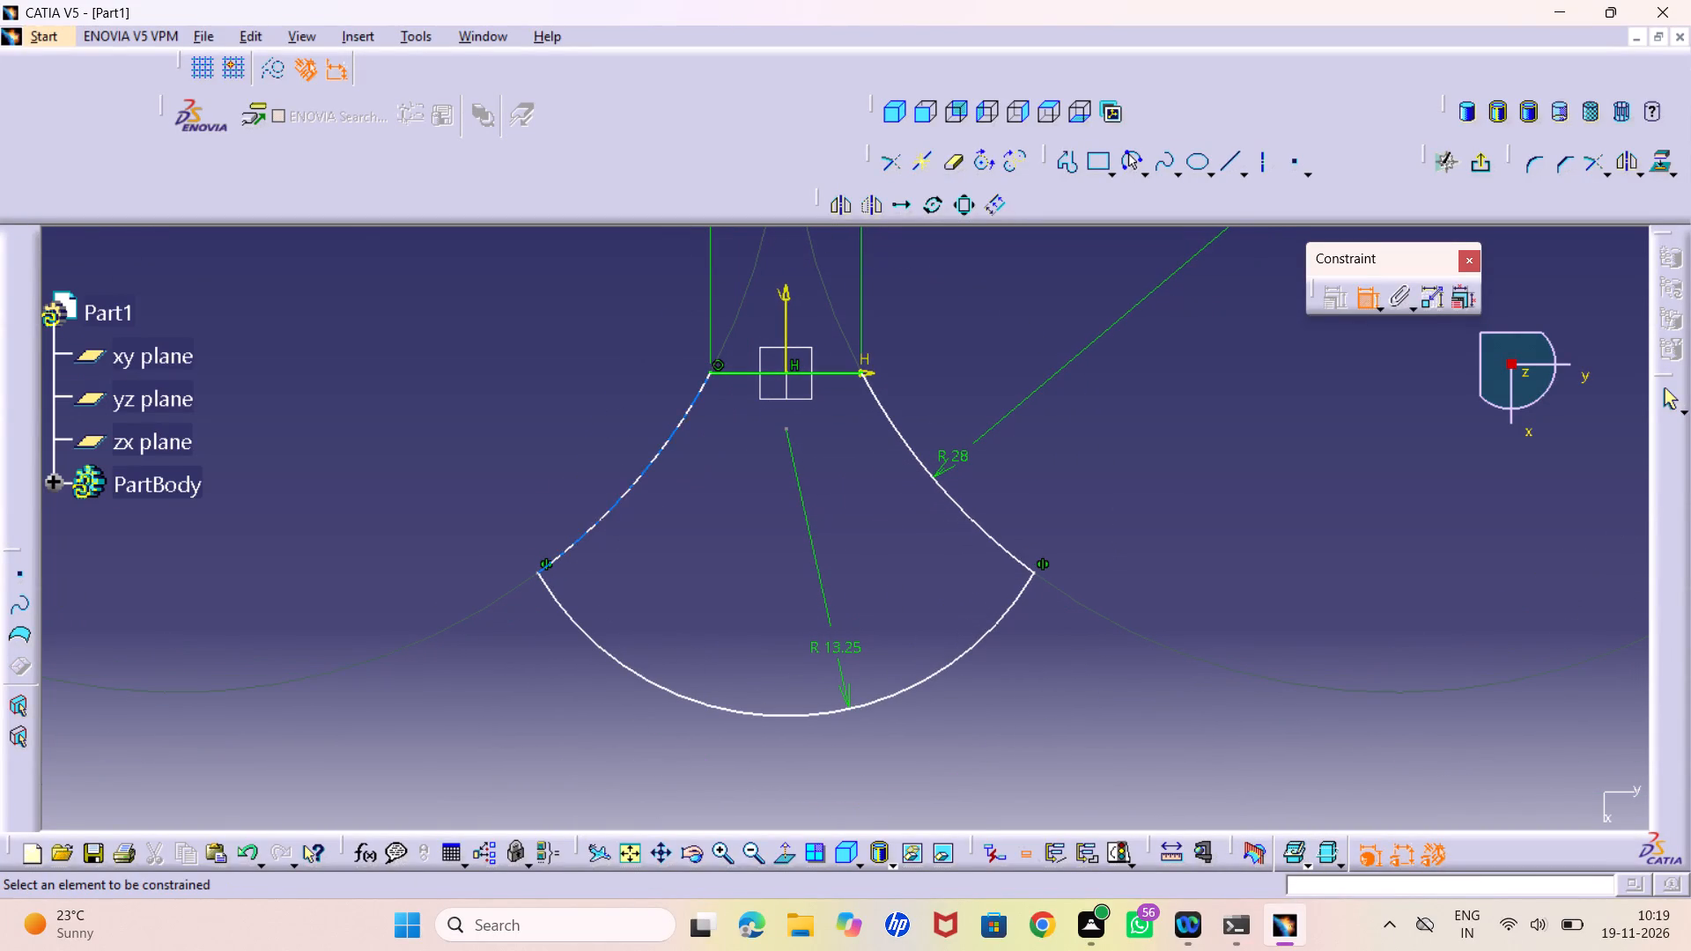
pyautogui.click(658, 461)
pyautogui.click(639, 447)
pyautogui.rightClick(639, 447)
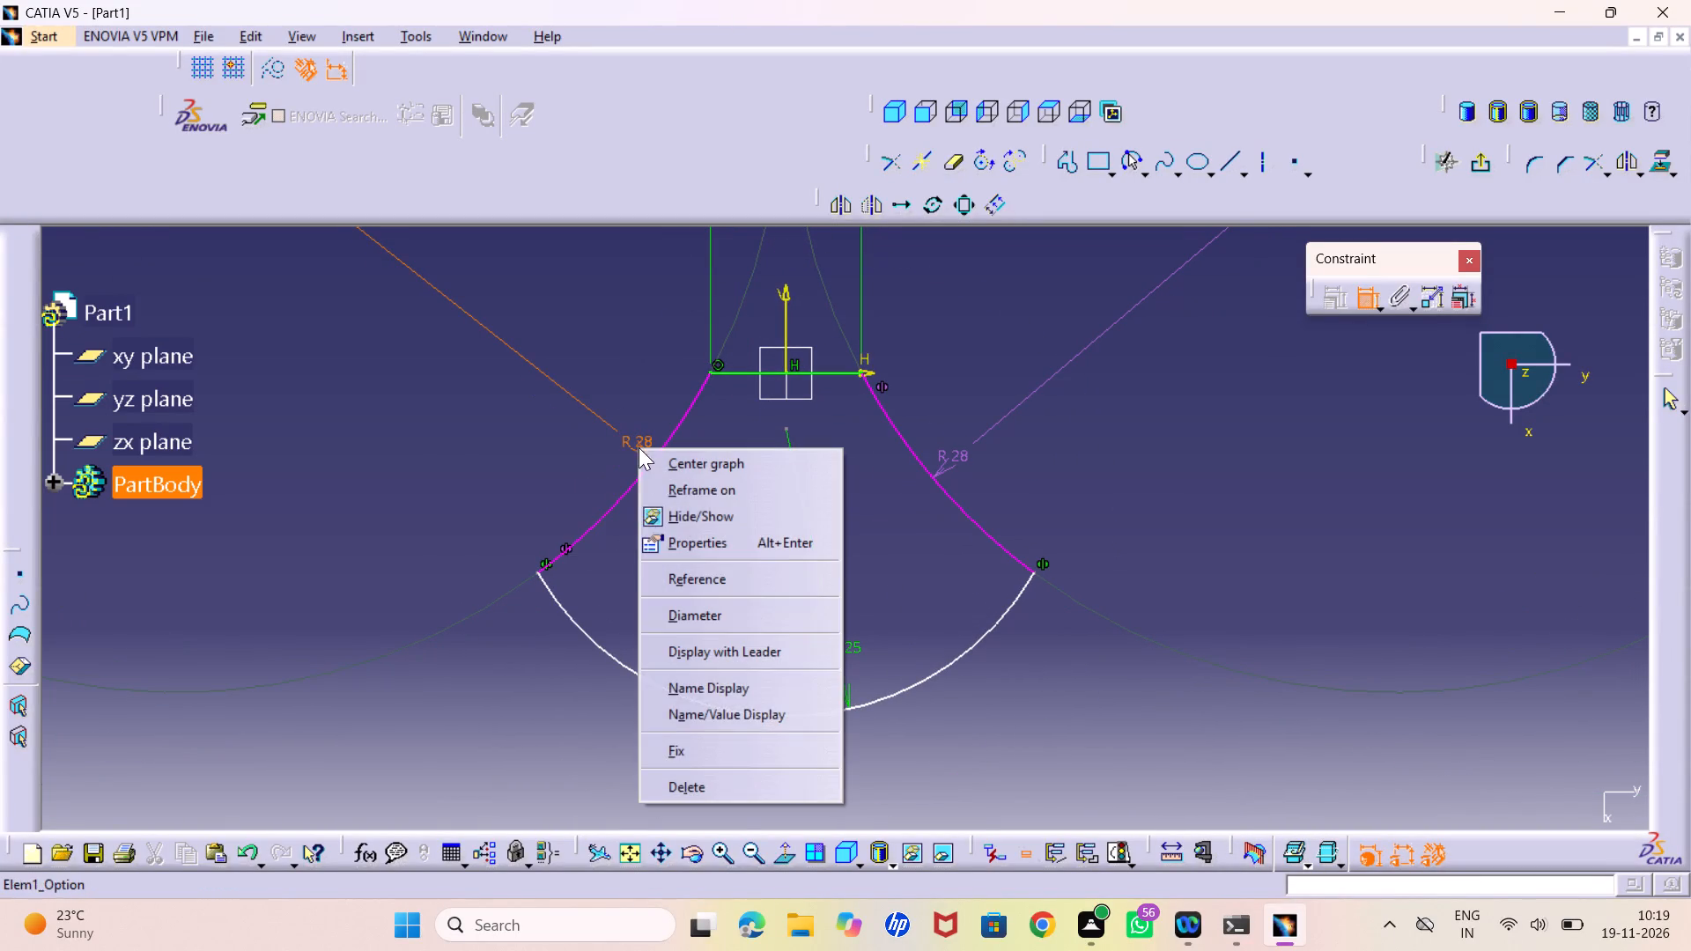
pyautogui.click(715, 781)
# Move the top line's length dimension slightly closer to the line.
pyautogui.moveTo(866, 451); pyautogui.dragTo(911, 563, button='middle')
pyautogui.rightClick(866, 451)
pyautogui.moveTo(839, 313); pyautogui.dragTo(845, 384)
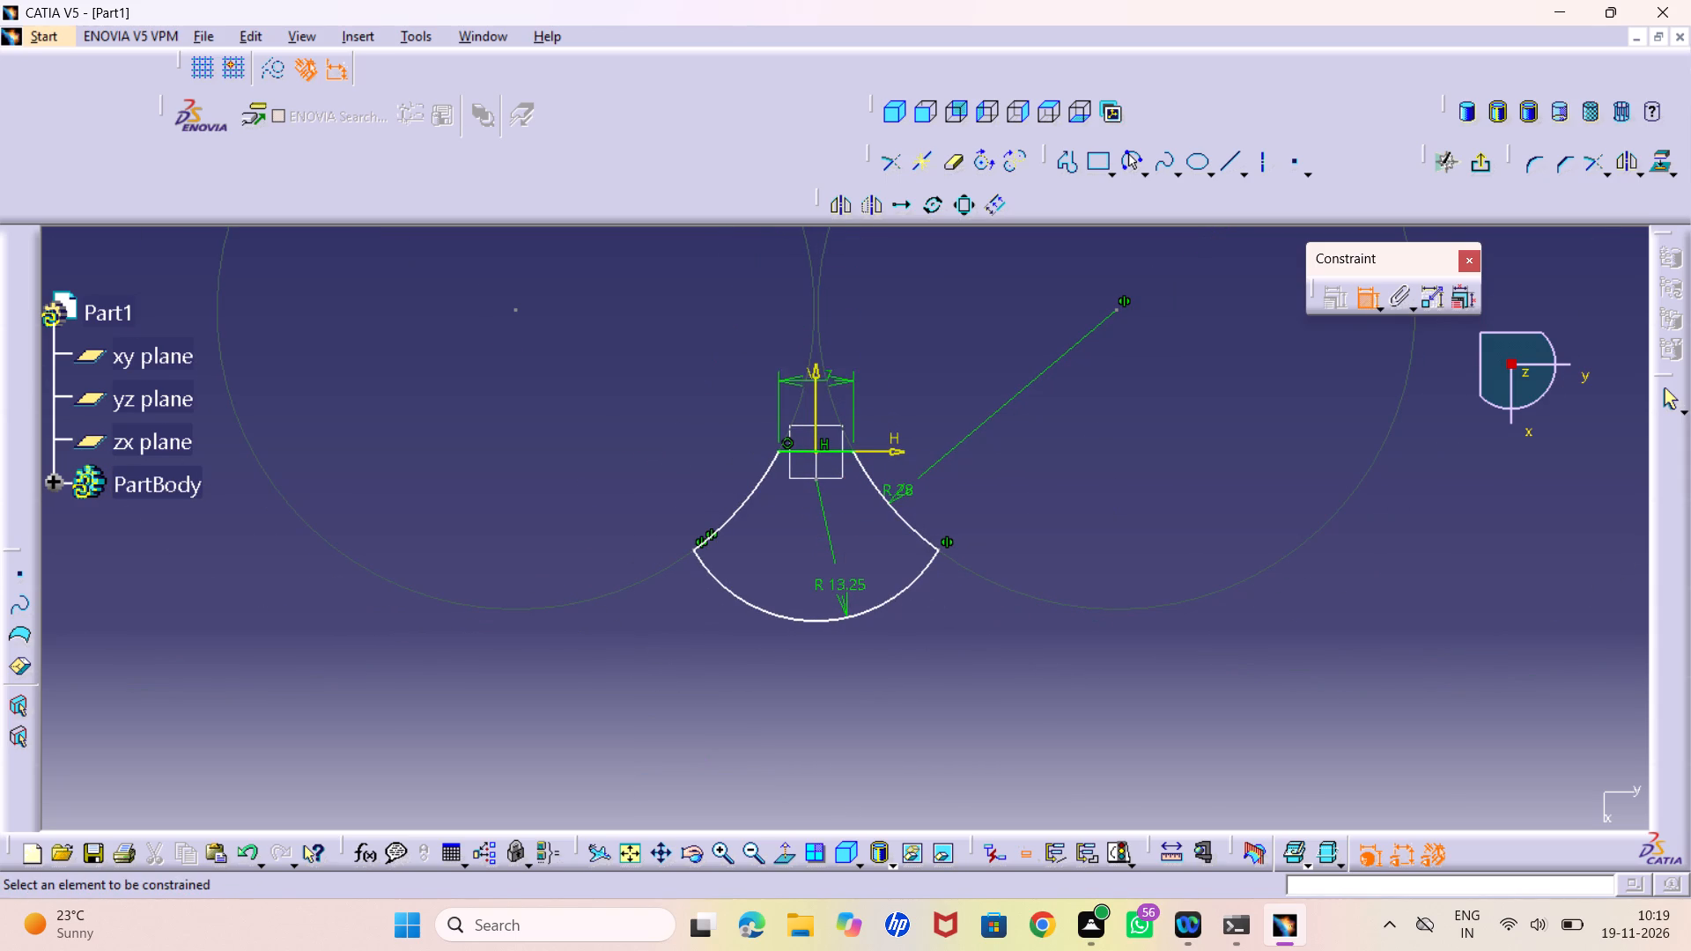
pyautogui.moveTo(845, 384); pyautogui.dragTo(845, 397)
pyautogui.click(955, 680)
# Reshape the symmetric profile by moving the negative H side arc freehand, bringing the lower corners closer together and slightly lower.
pyautogui.moveTo(802, 711); pyautogui.dragTo(805, 704, button='middle')
pyautogui.rightClick(802, 711)
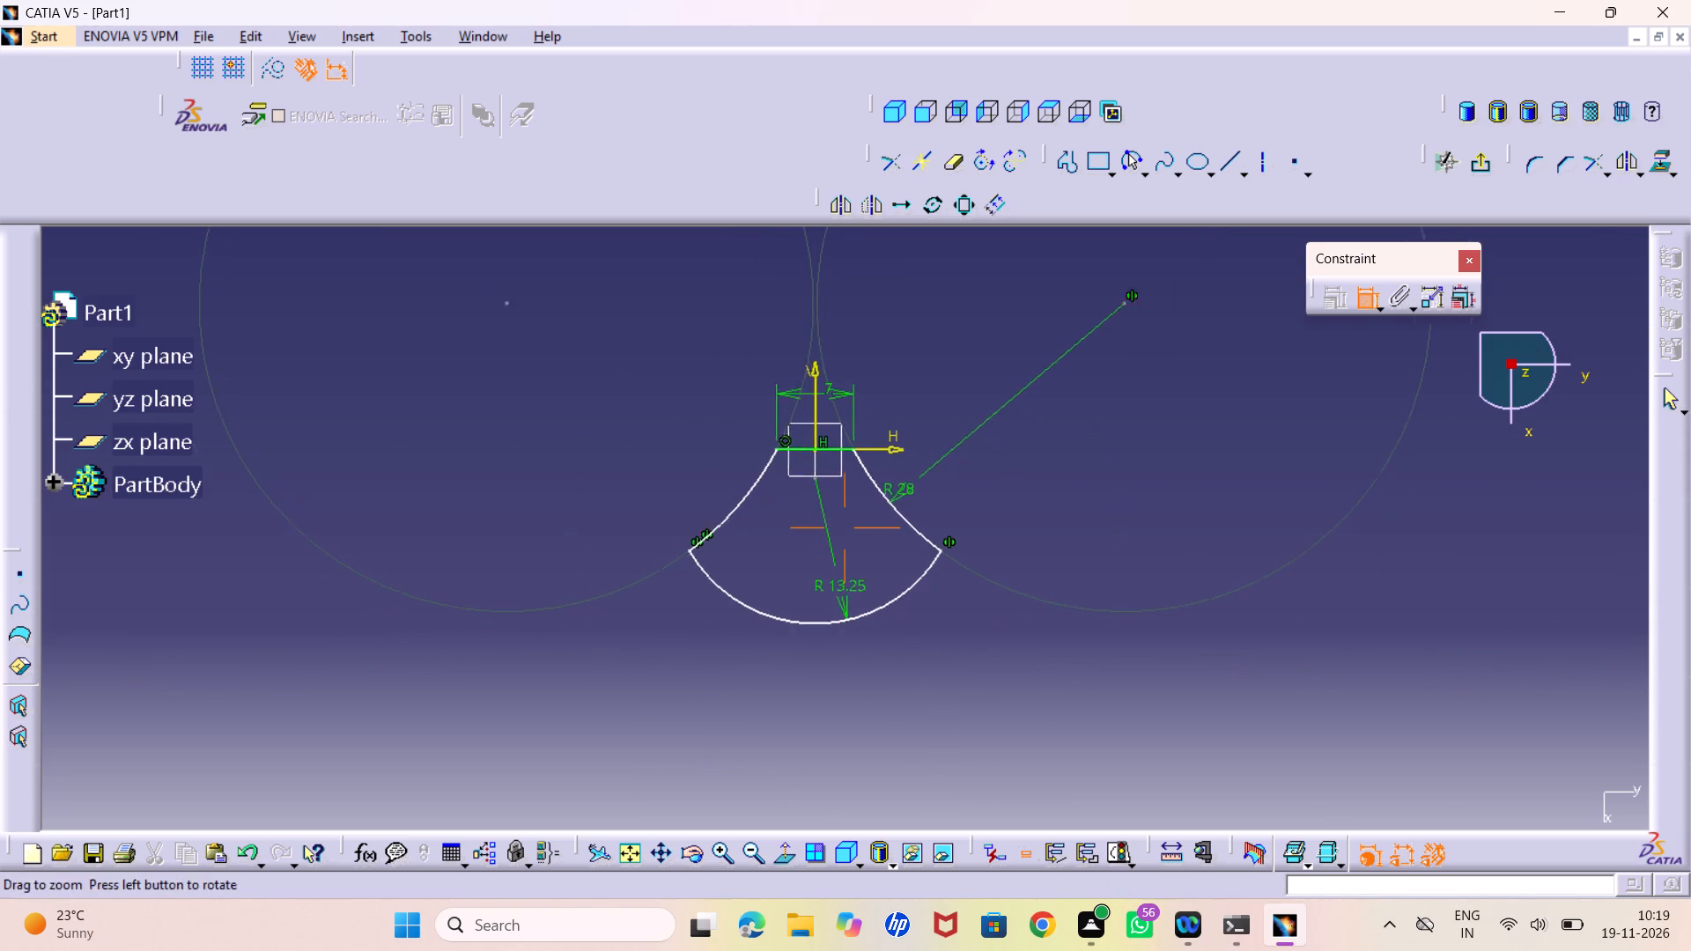
pyautogui.moveTo(805, 704); pyautogui.dragTo(807, 564, button='middle')
pyautogui.moveTo(794, 565); pyautogui.dragTo(888, 481, button='middle')
pyautogui.rightClick(882, 507)
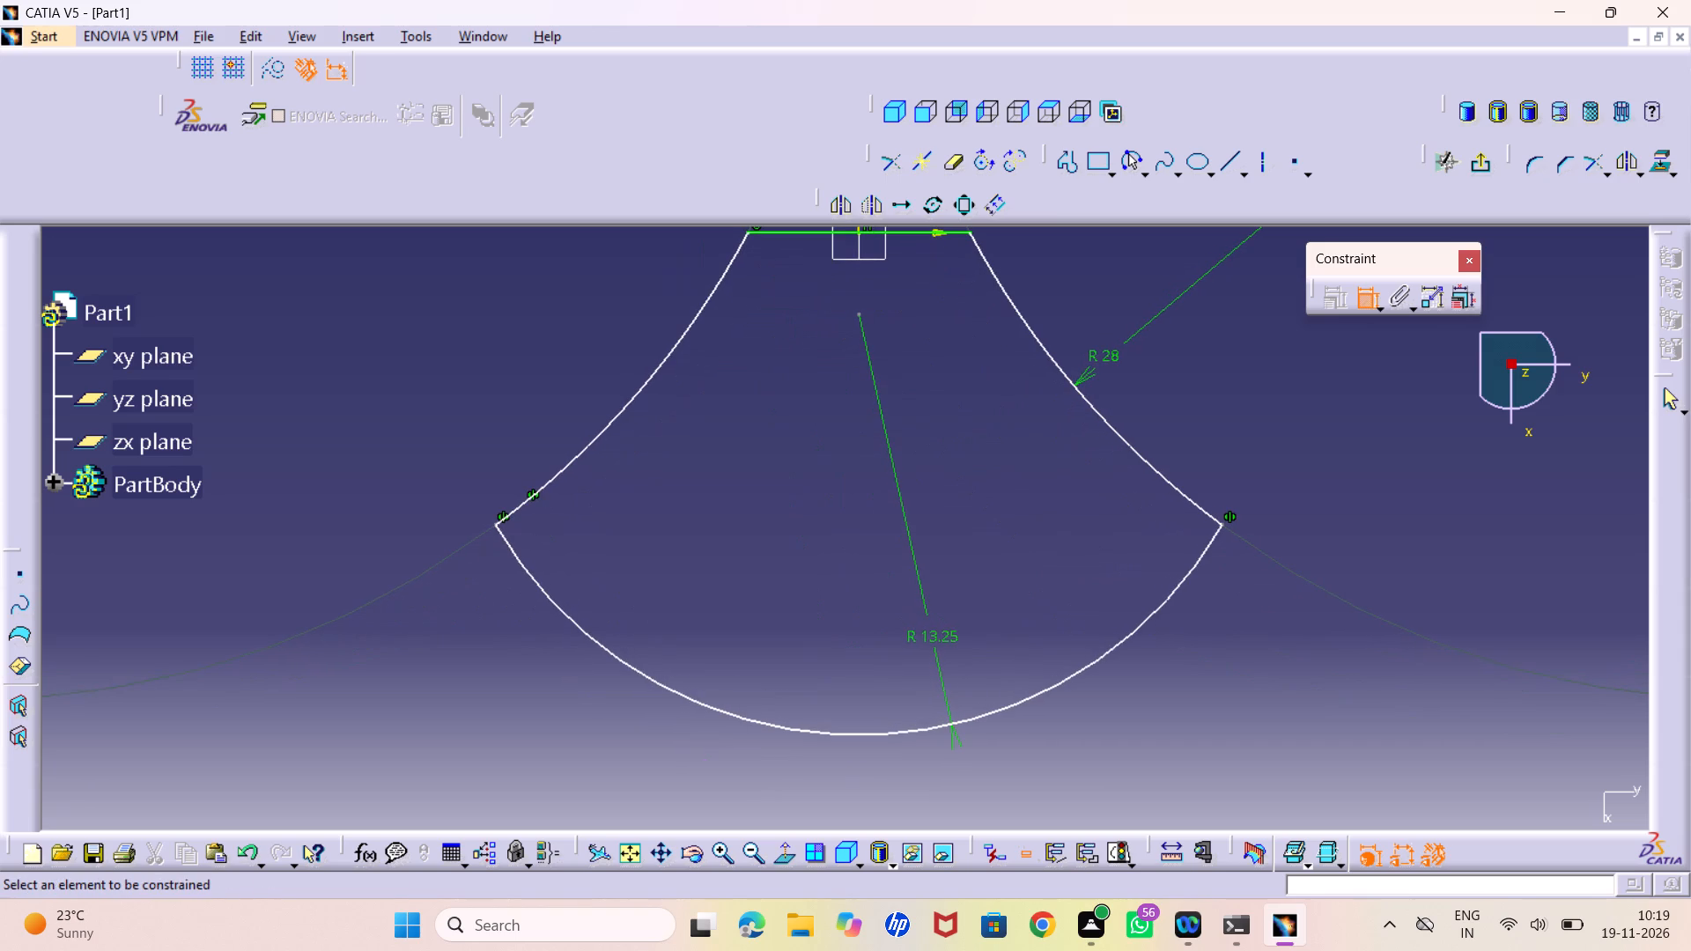
pyautogui.click(1373, 294)
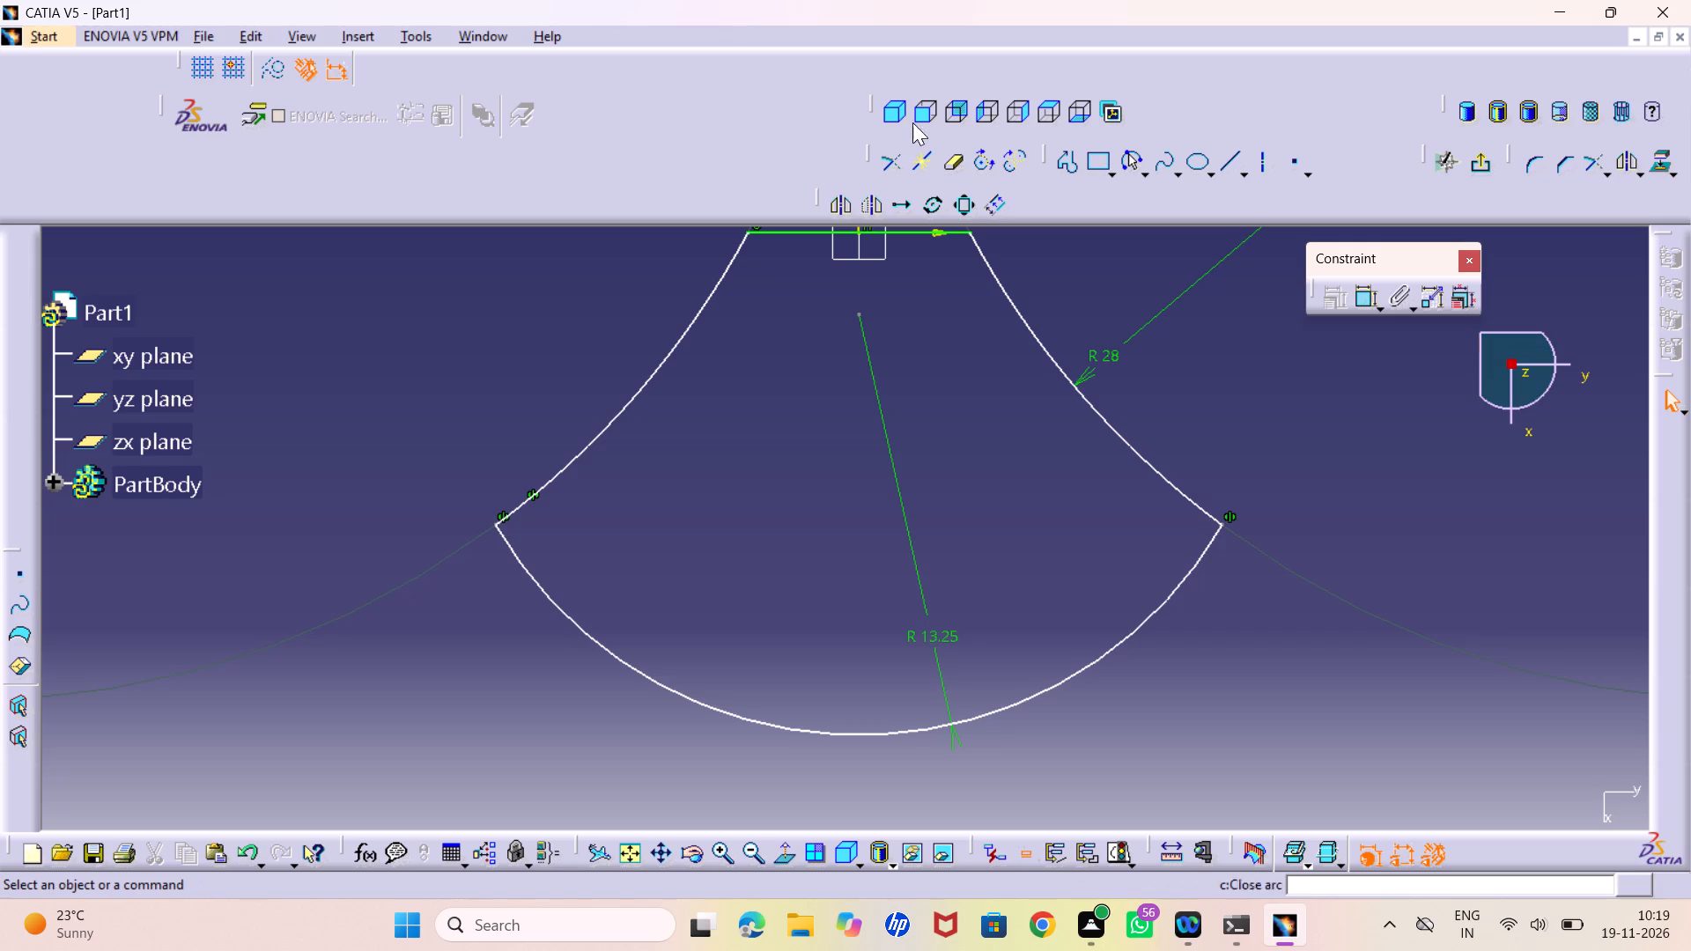
pyautogui.moveTo(616, 419); pyautogui.dragTo(639, 429)
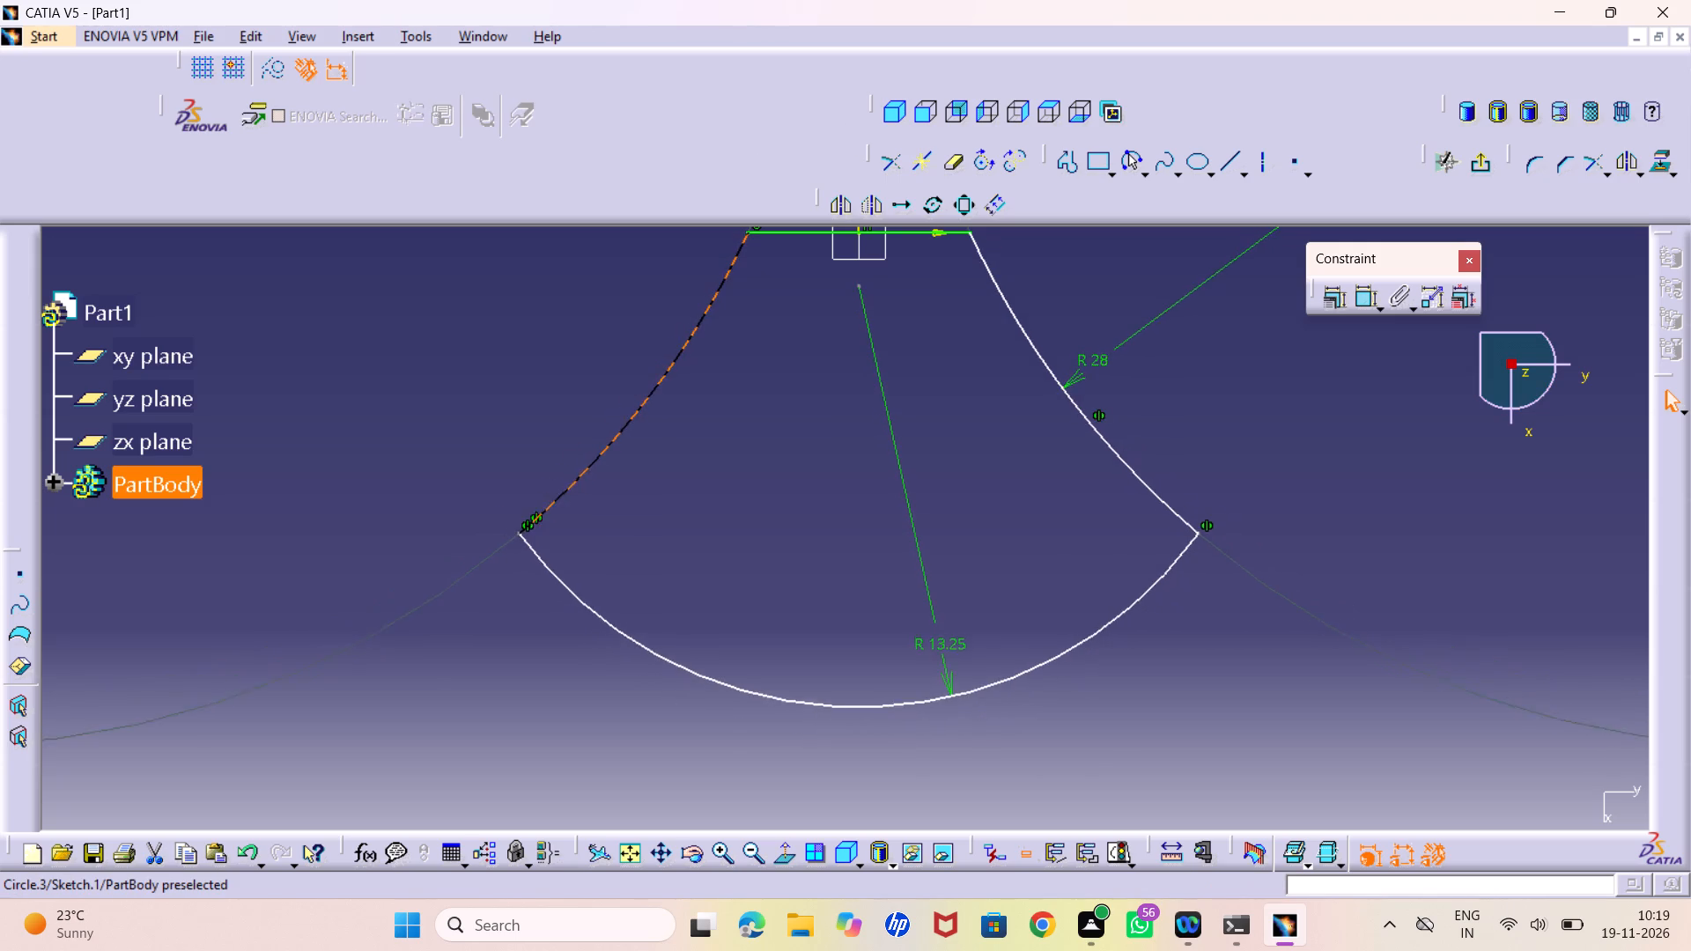
pyautogui.moveTo(639, 429); pyautogui.dragTo(653, 448)
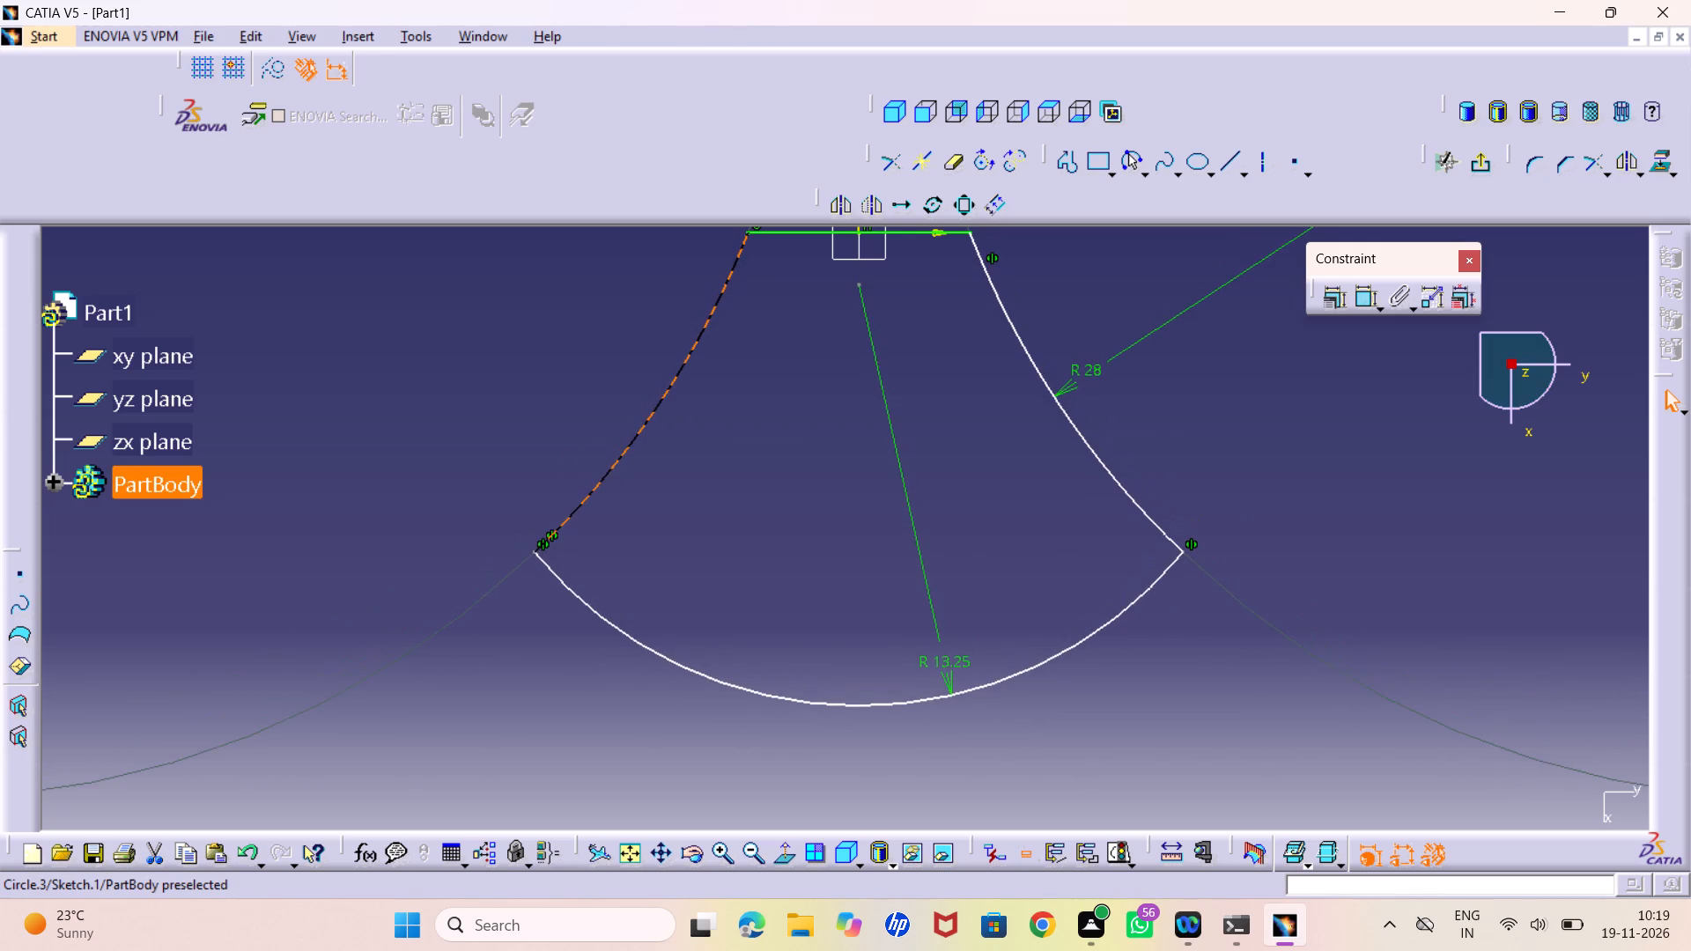
pyautogui.moveTo(653, 448); pyautogui.dragTo(653, 450)
pyautogui.click(729, 461)
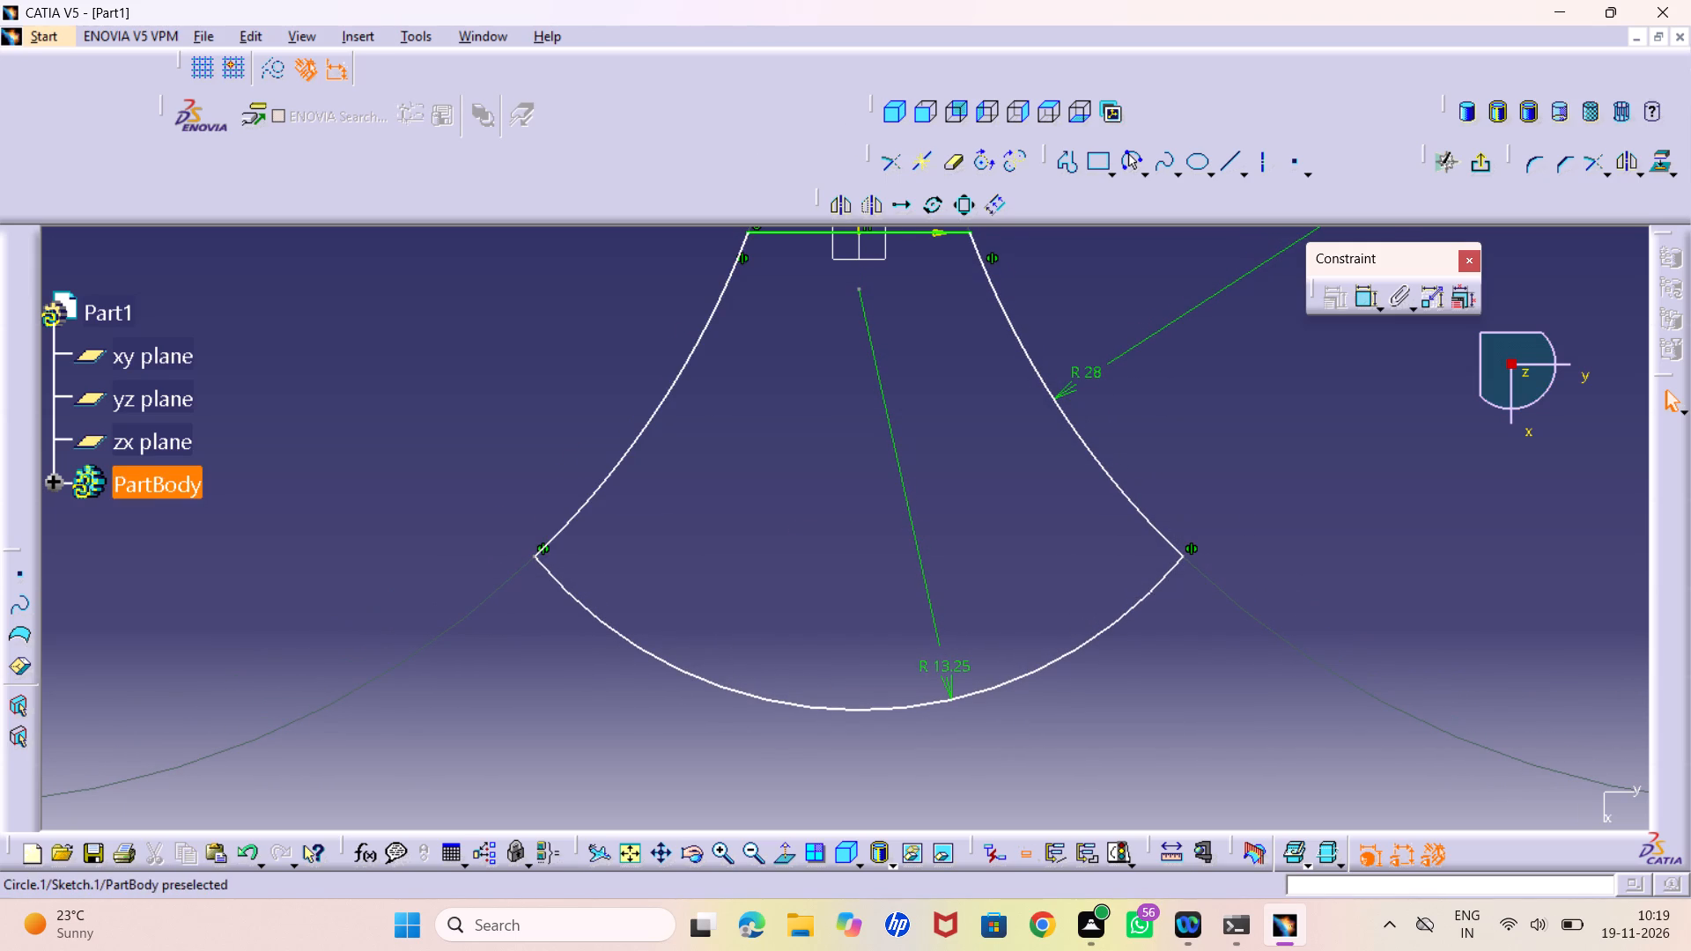
# Move the bottom arc's radius dimension outside the profile, beyond its positive H lower corner.
pyautogui.moveTo(941, 451); pyautogui.dragTo(966, 492, button='middle')
pyautogui.moveTo(969, 719); pyautogui.dragTo(1025, 740)
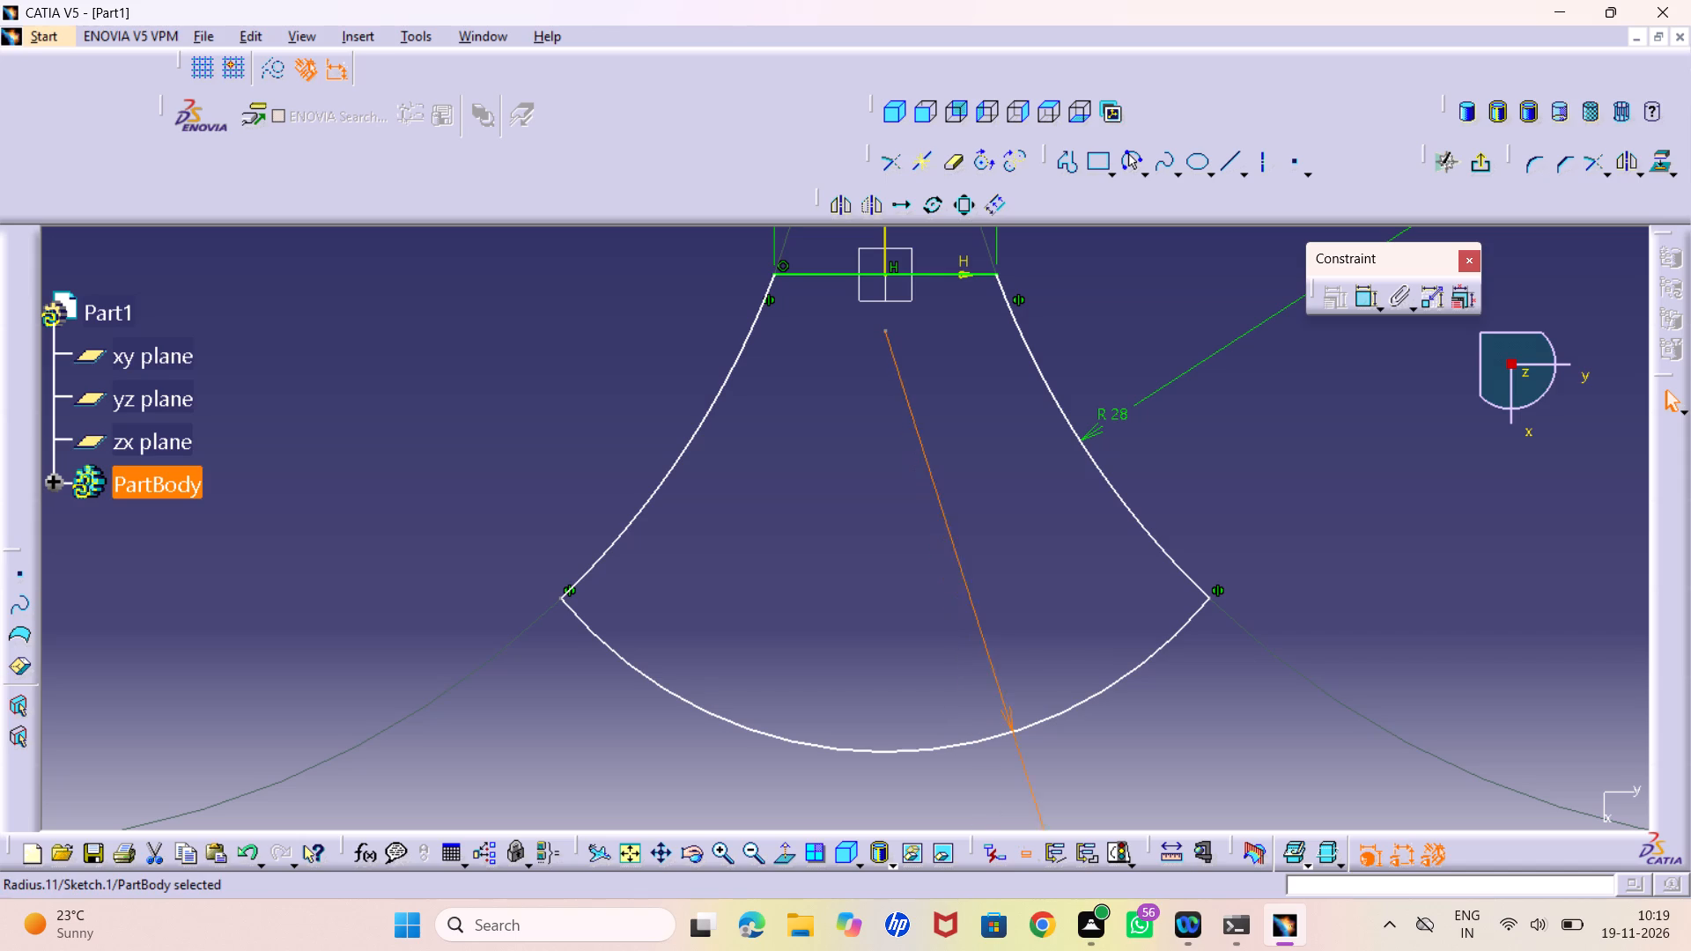
pyautogui.moveTo(1025, 740); pyautogui.dragTo(1282, 670)
pyautogui.click(878, 548)
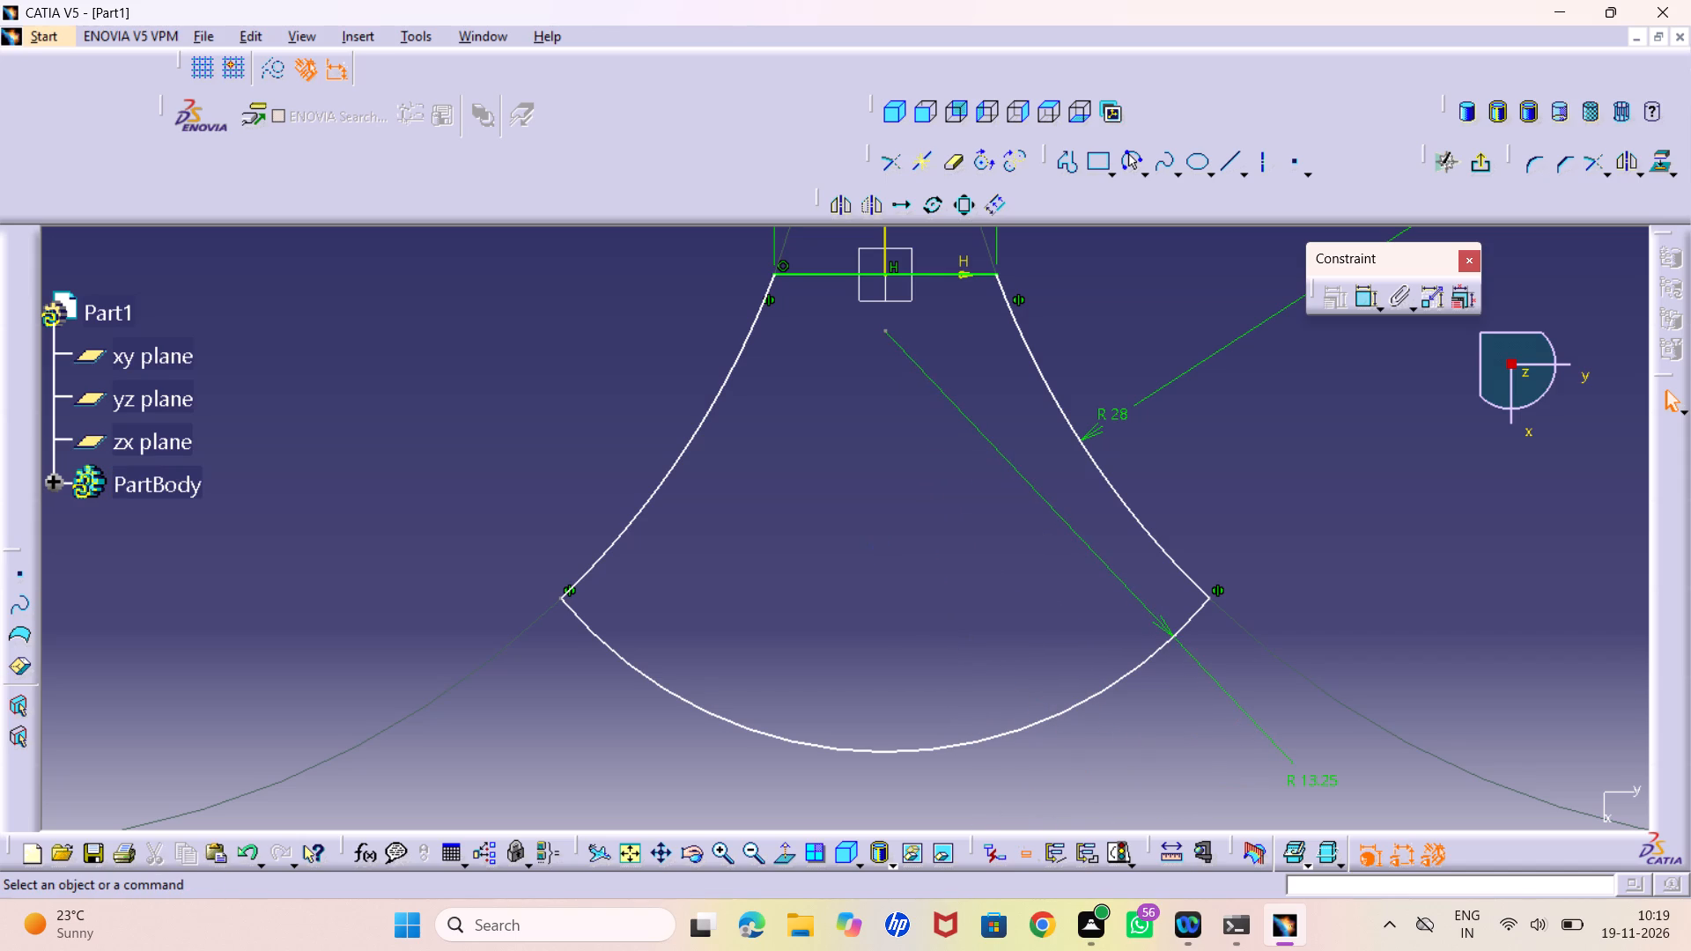
# Sketch a circle about 2.6 mm in diameter inside the profile, centred on the V axis at about V -4.43 mm.
pyautogui.click(1141, 161)
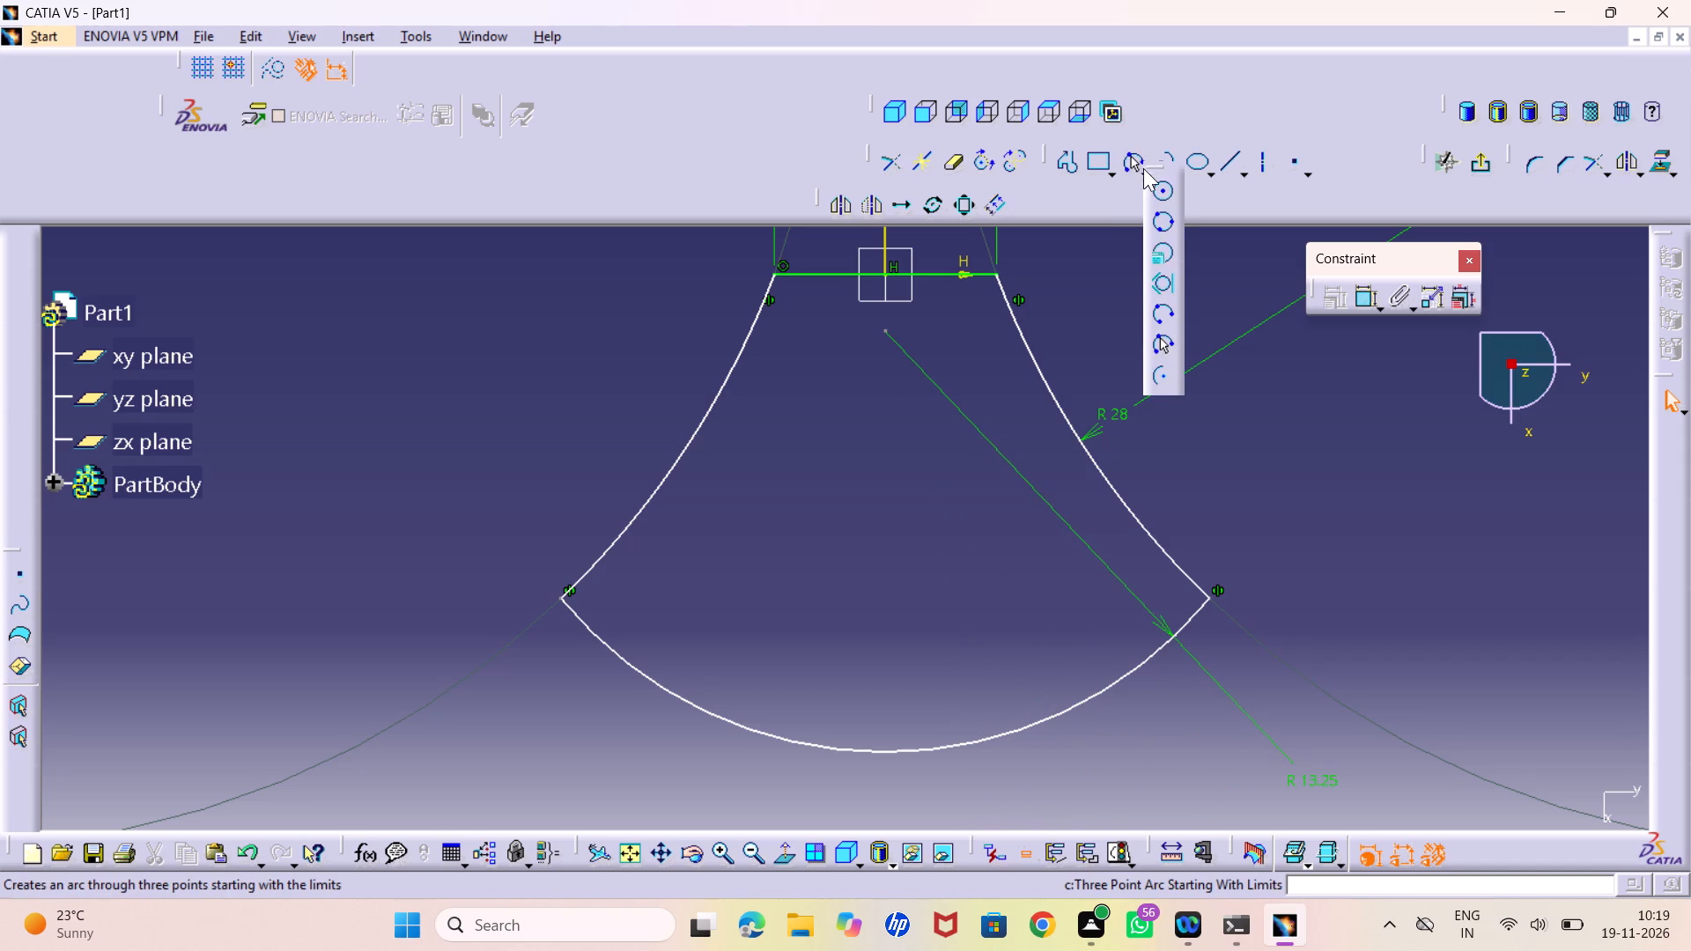
pyautogui.click(1163, 195)
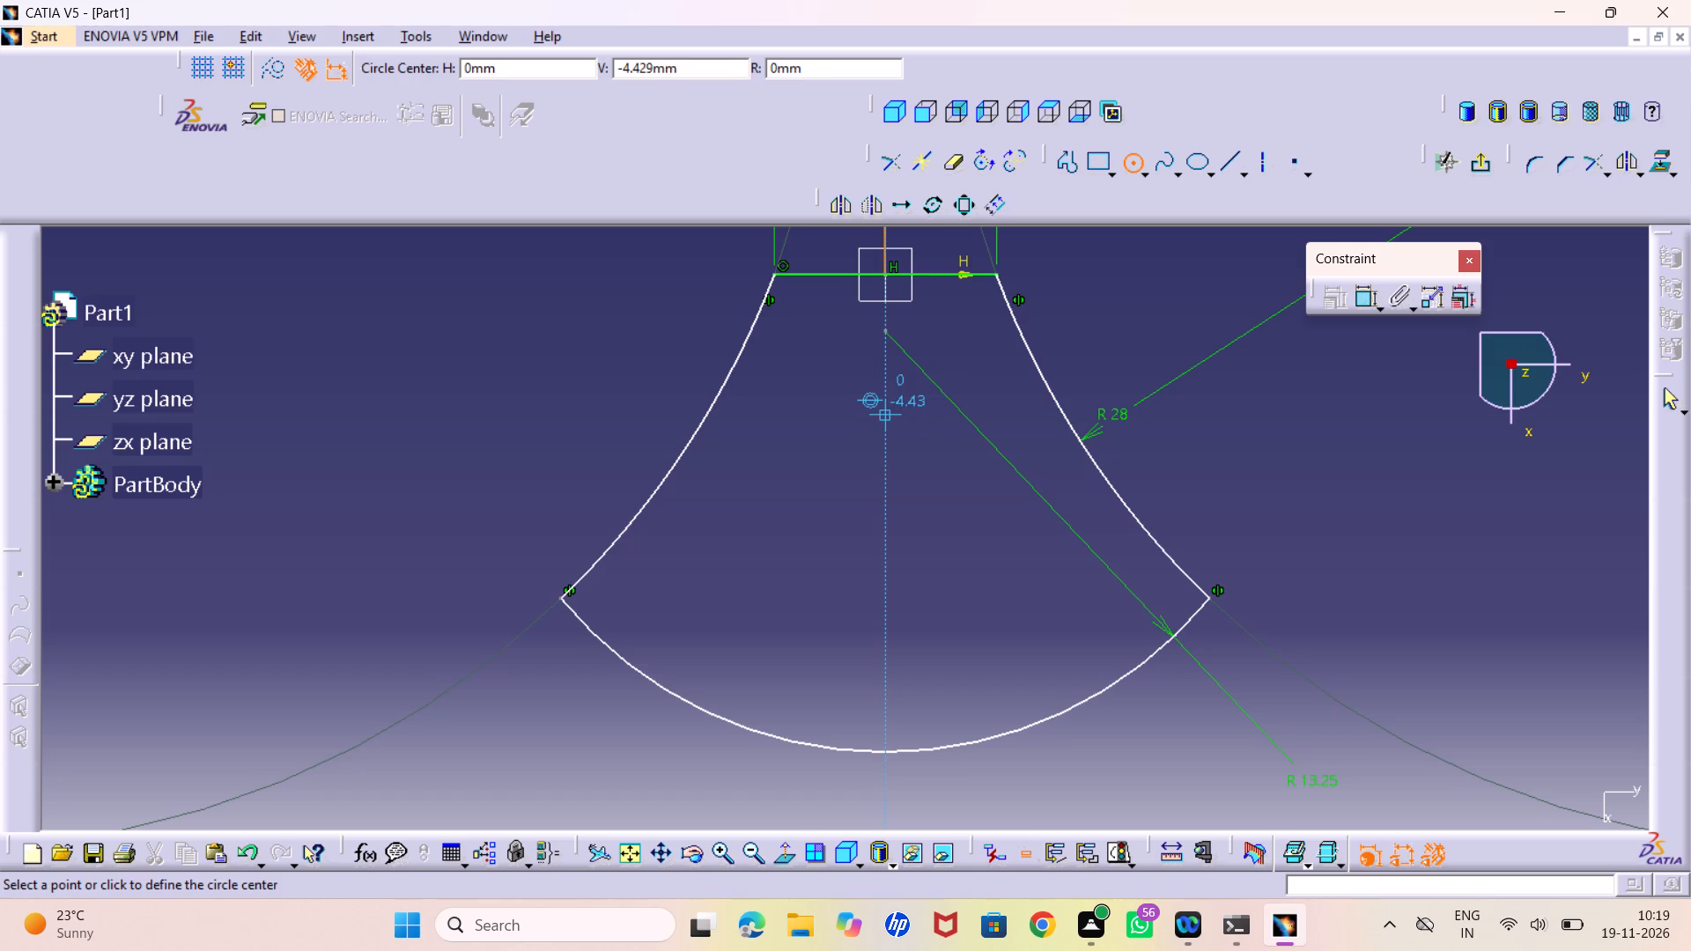
pyautogui.click(887, 415)
pyautogui.click(897, 454)
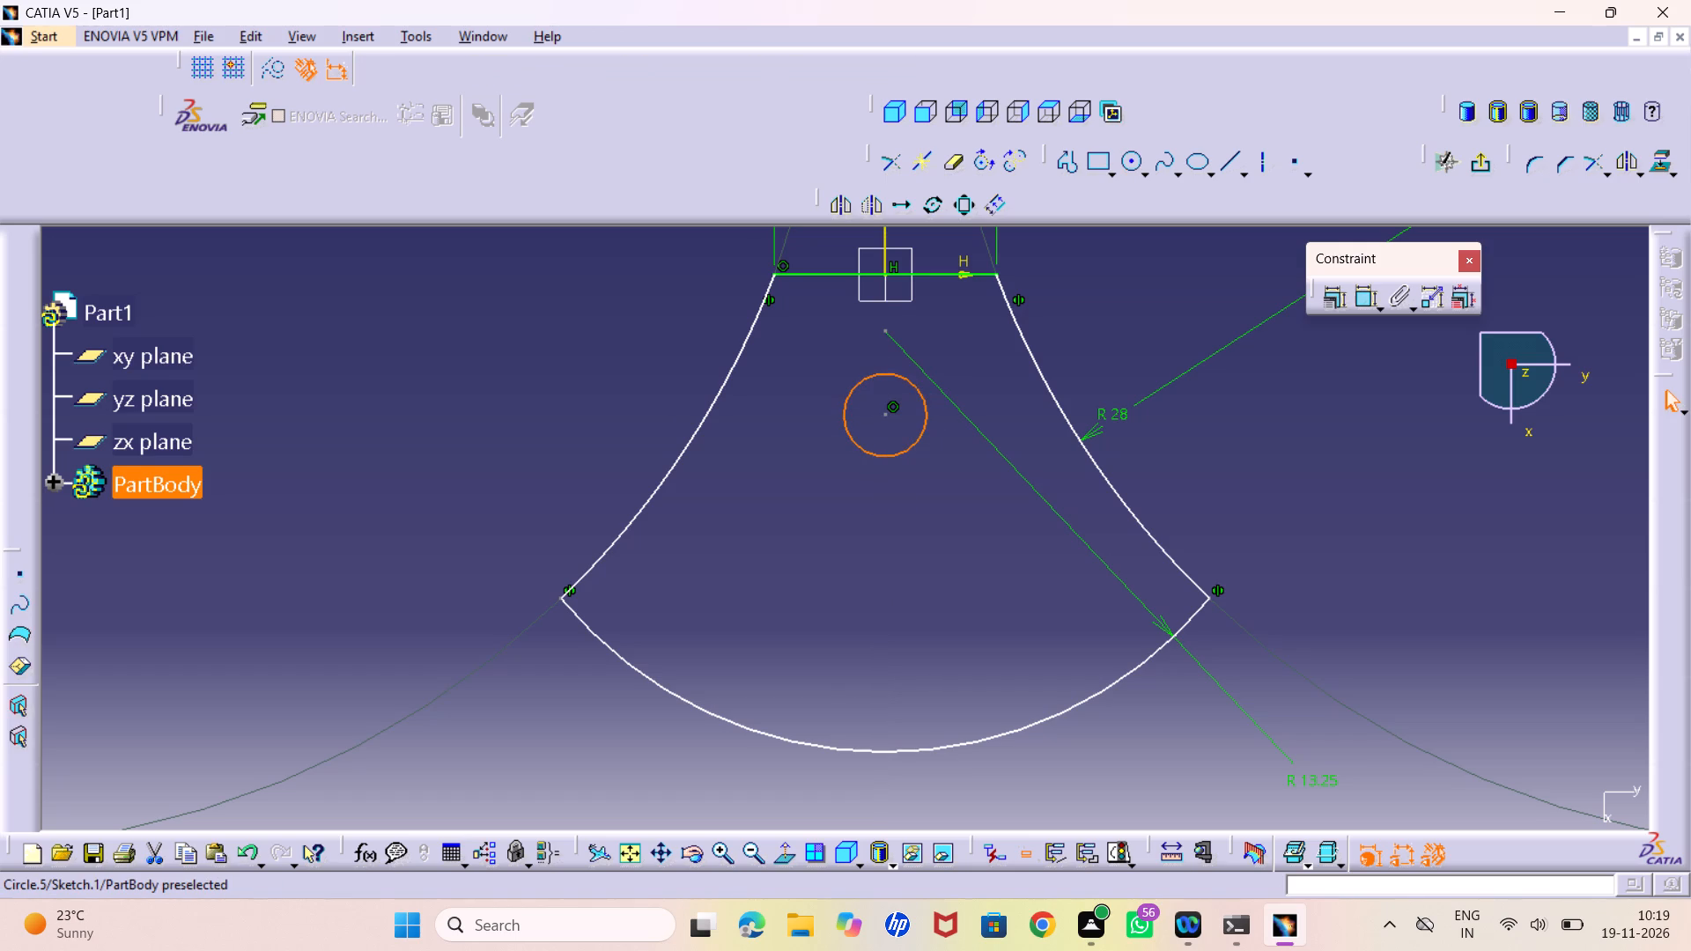
pyautogui.click(934, 512)
# Sketch a second circle about 2.9 mm in diameter, centred on the V axis below the first circle.
pyautogui.click(1120, 158)
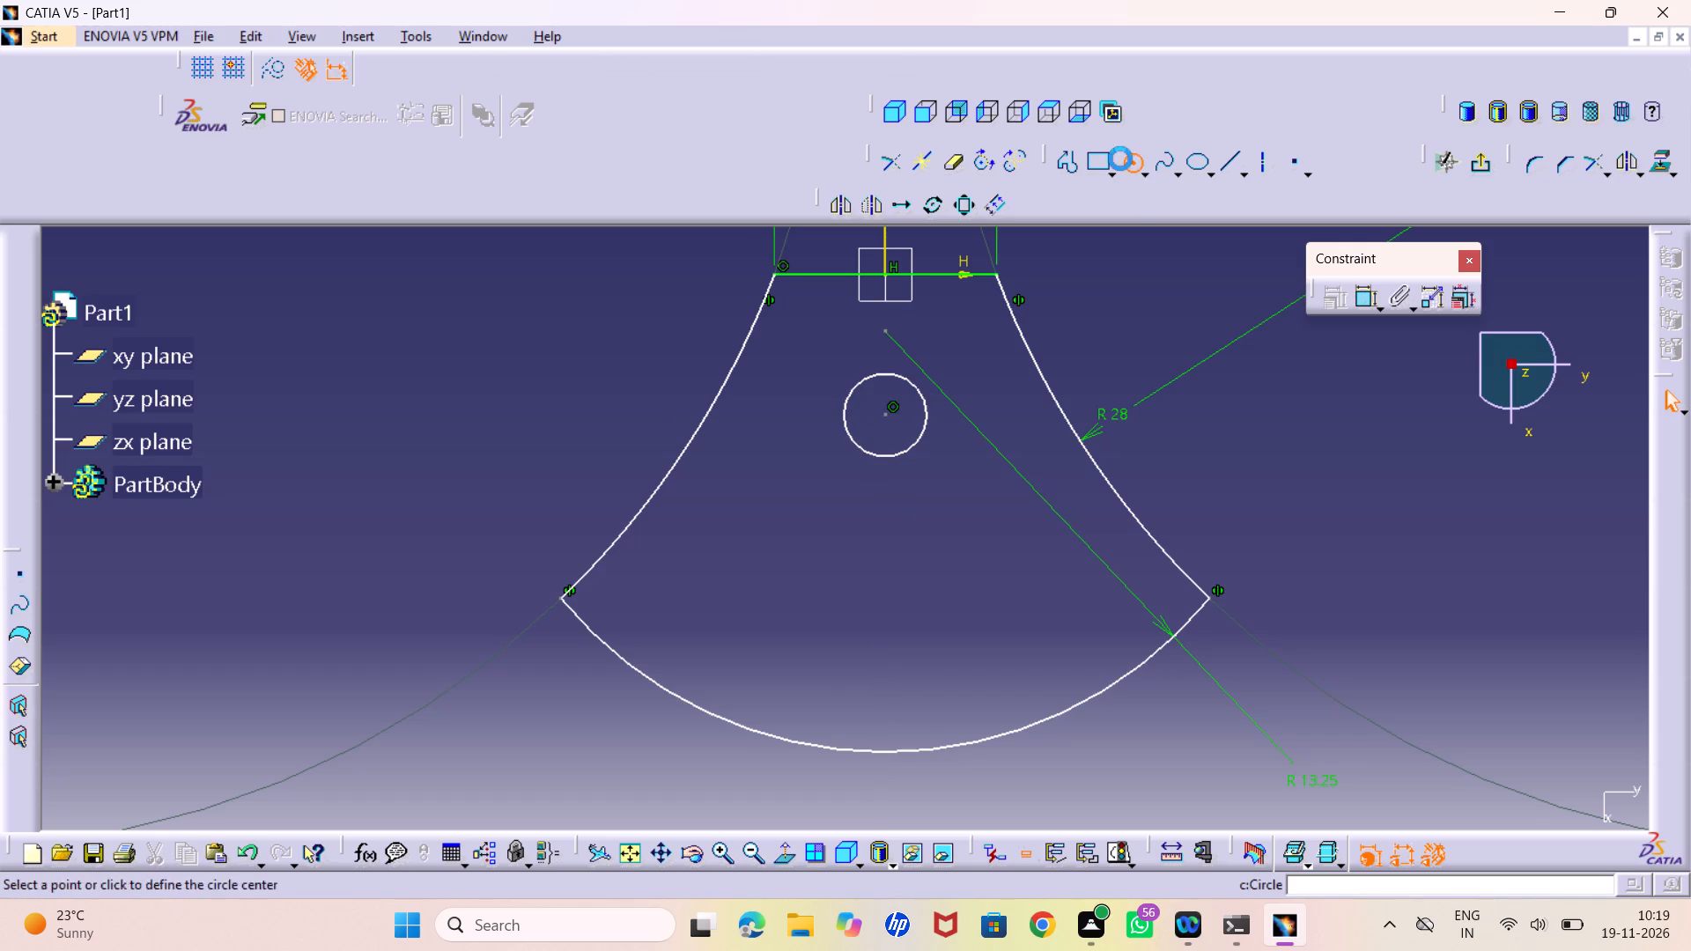
pyautogui.click(883, 543)
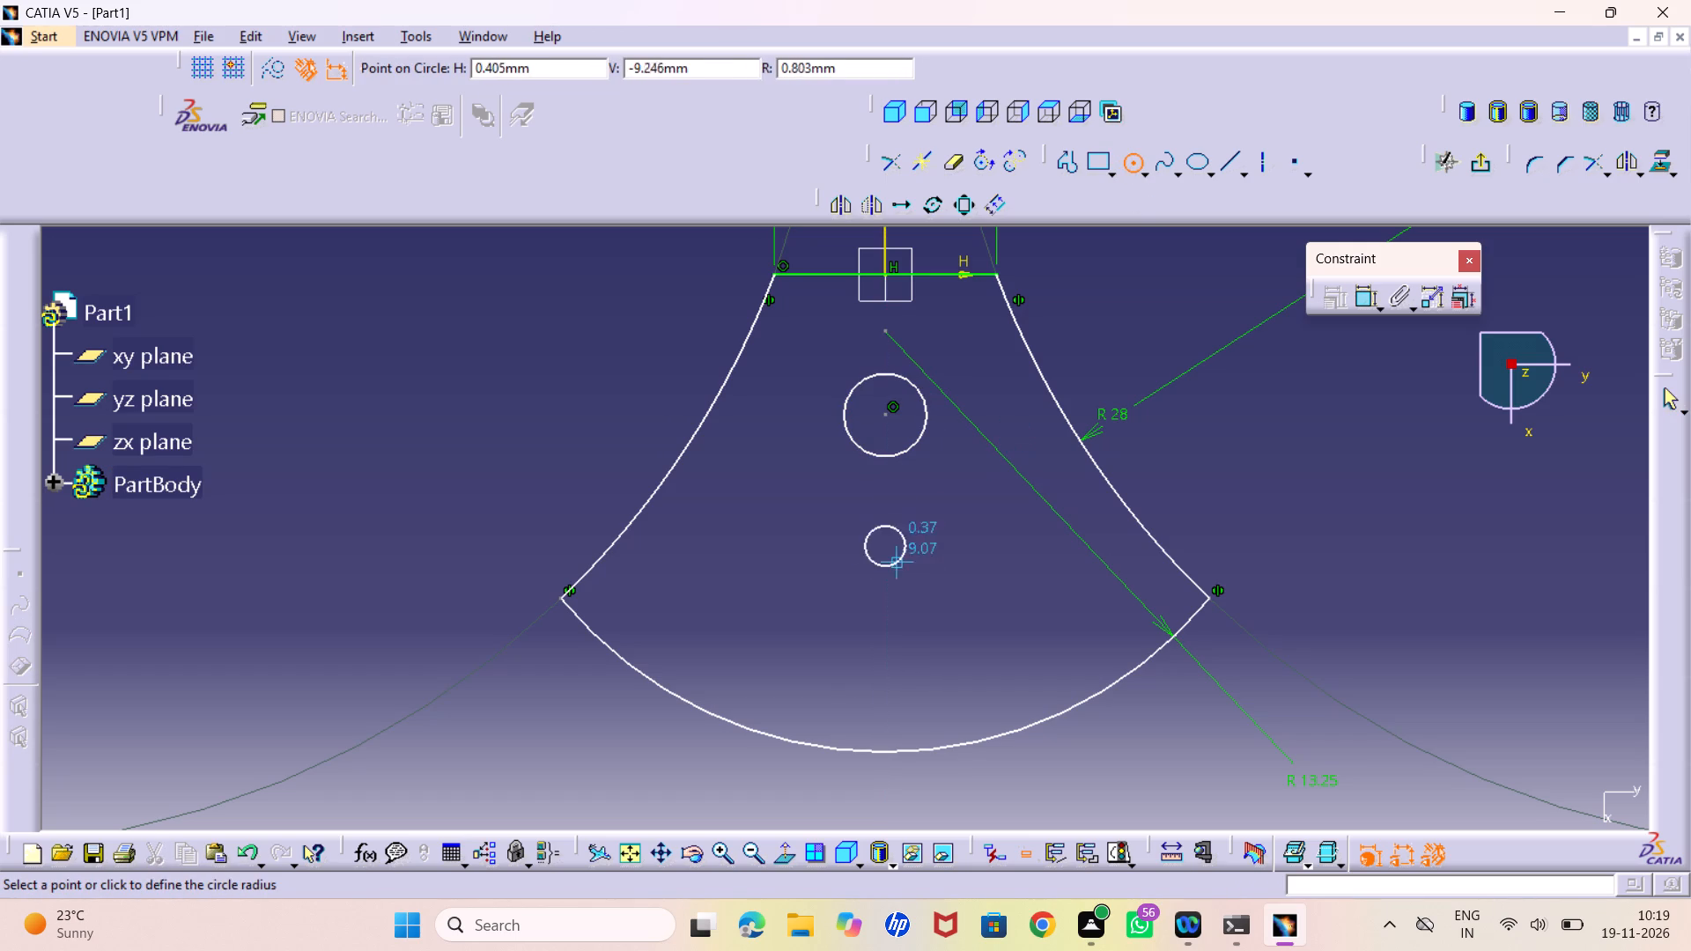
pyautogui.click(888, 593)
pyautogui.click(1348, 368)
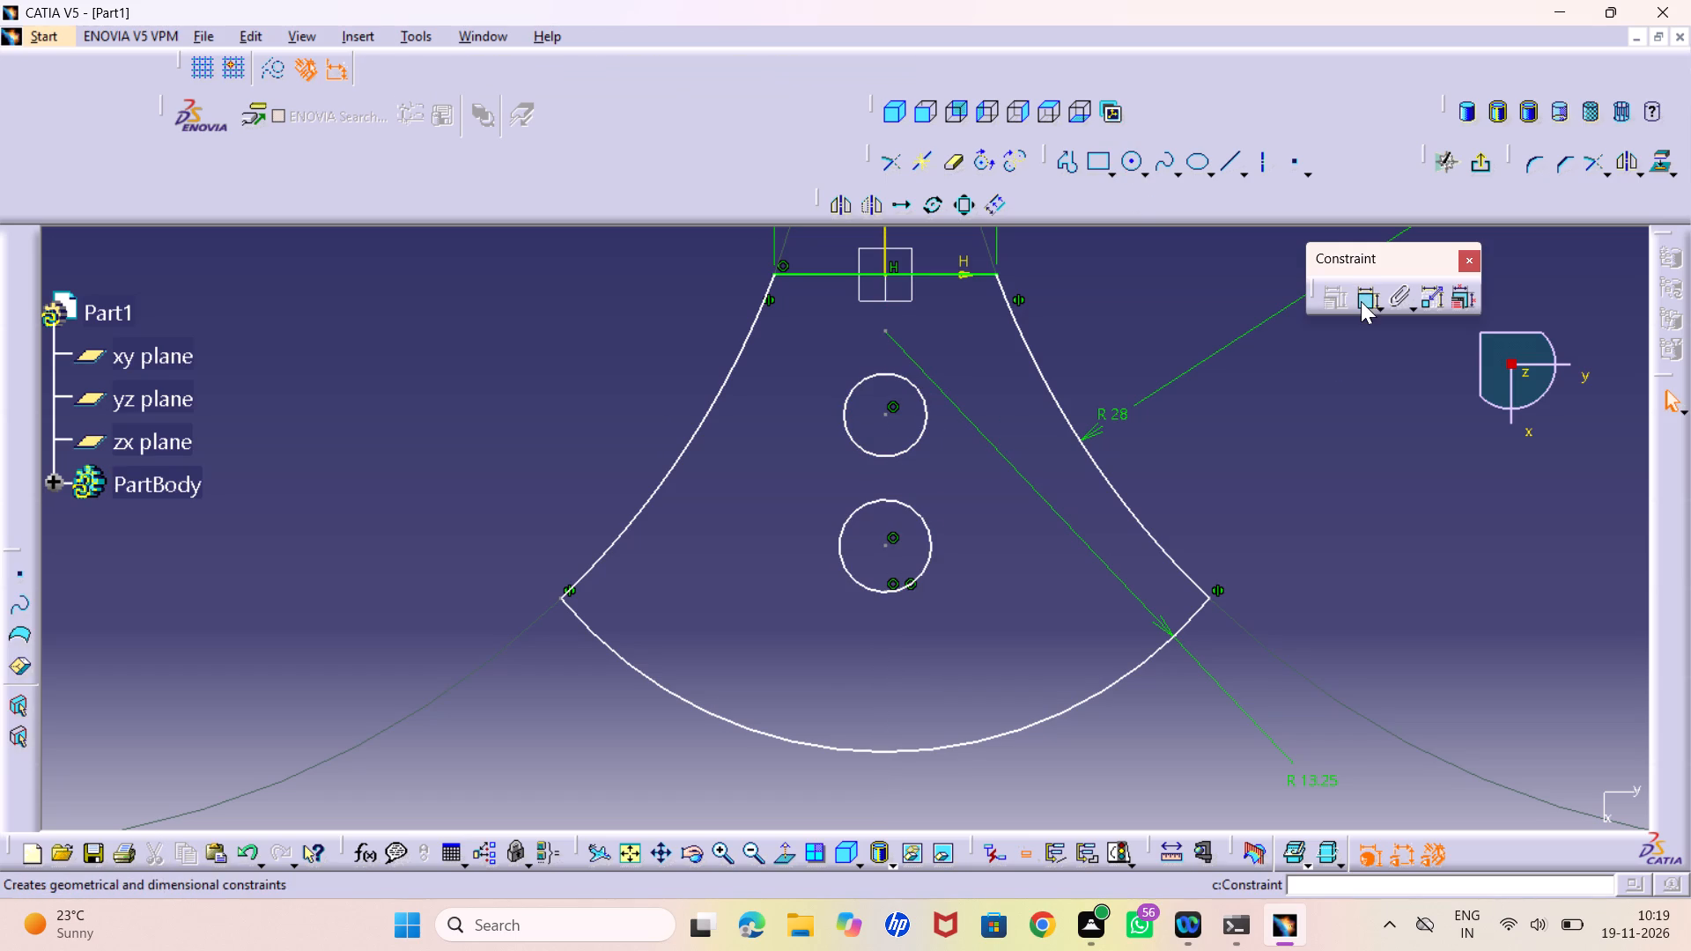
# Dimension the upper circle's diameter, placing the dimension outside the profile on the negative H side.
pyautogui.doubleClick(1361, 301)
pyautogui.moveTo(850, 386); pyautogui.dragTo(831, 387)
pyautogui.click(604, 358)
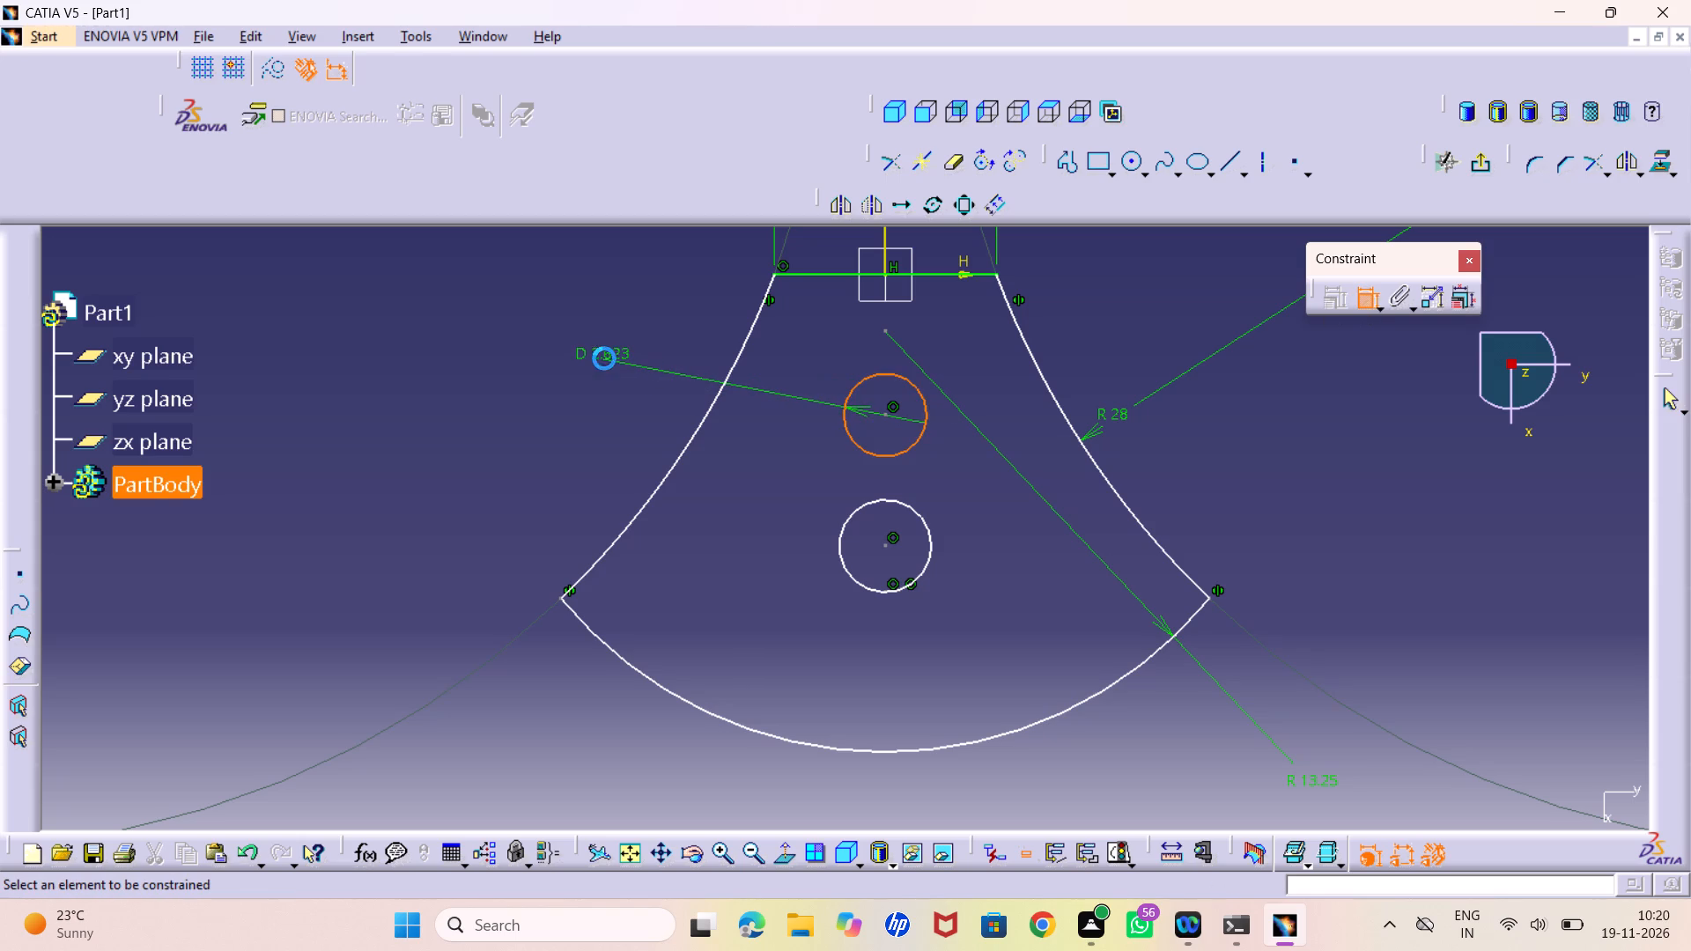
# Dimension the lower circle's diameter outside the profile on the negative H side and set it to 8.5 mm.
pyautogui.moveTo(843, 554); pyautogui.dragTo(827, 555)
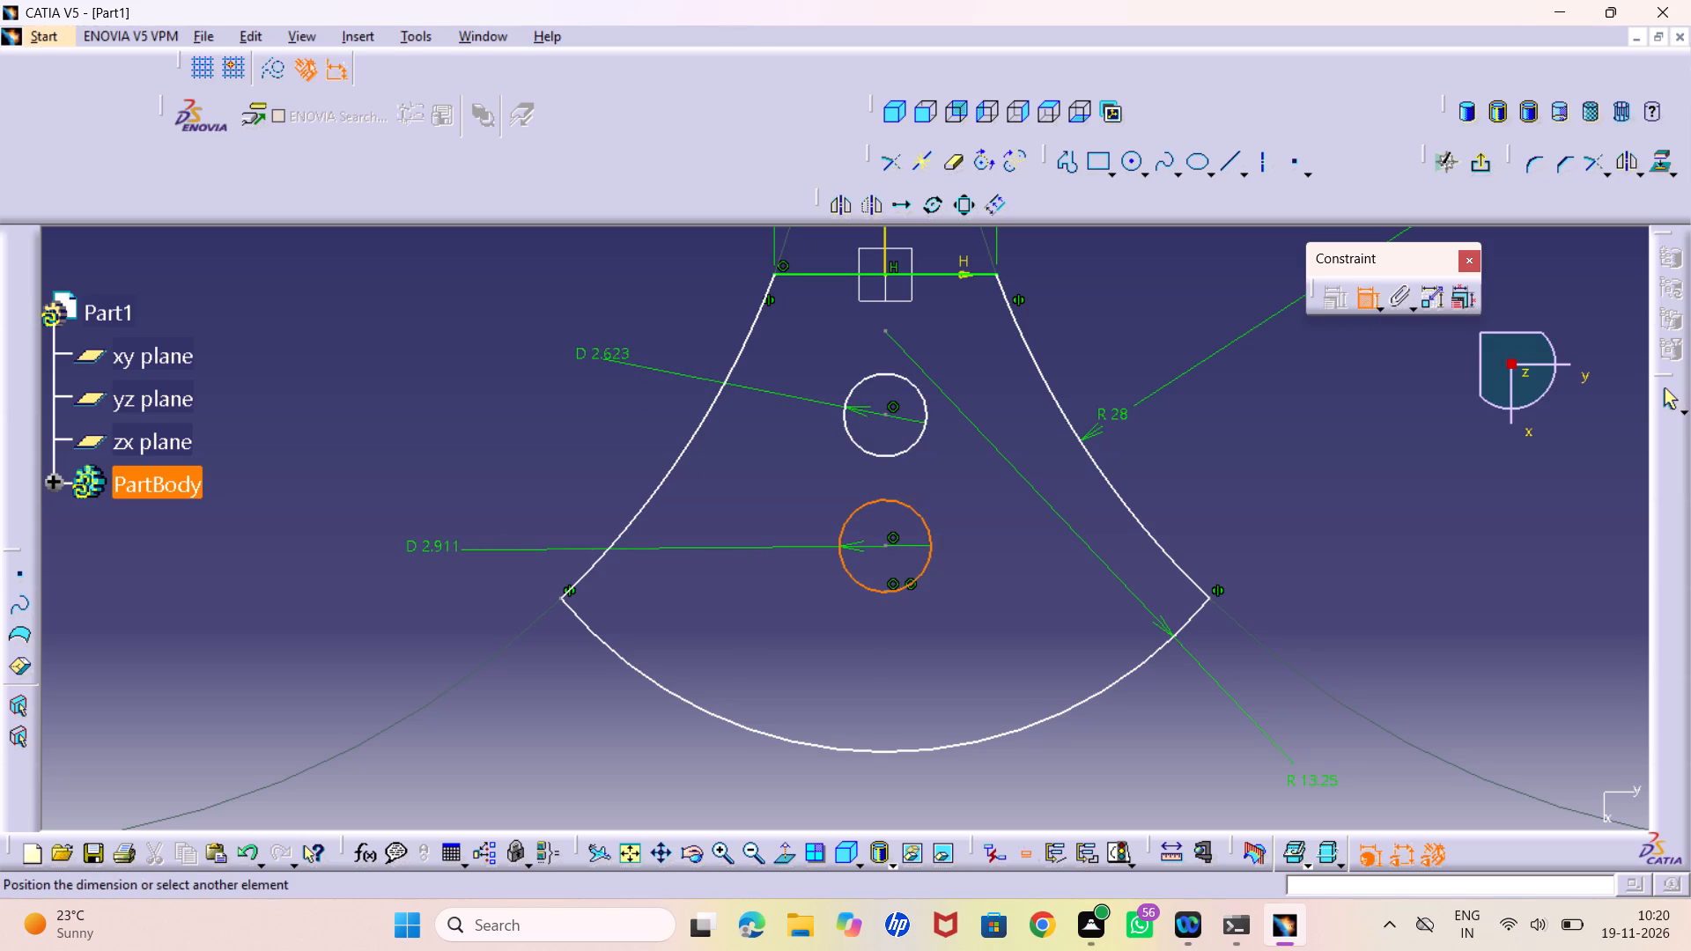
pyautogui.click(427, 550)
pyautogui.doubleClick(422, 549)
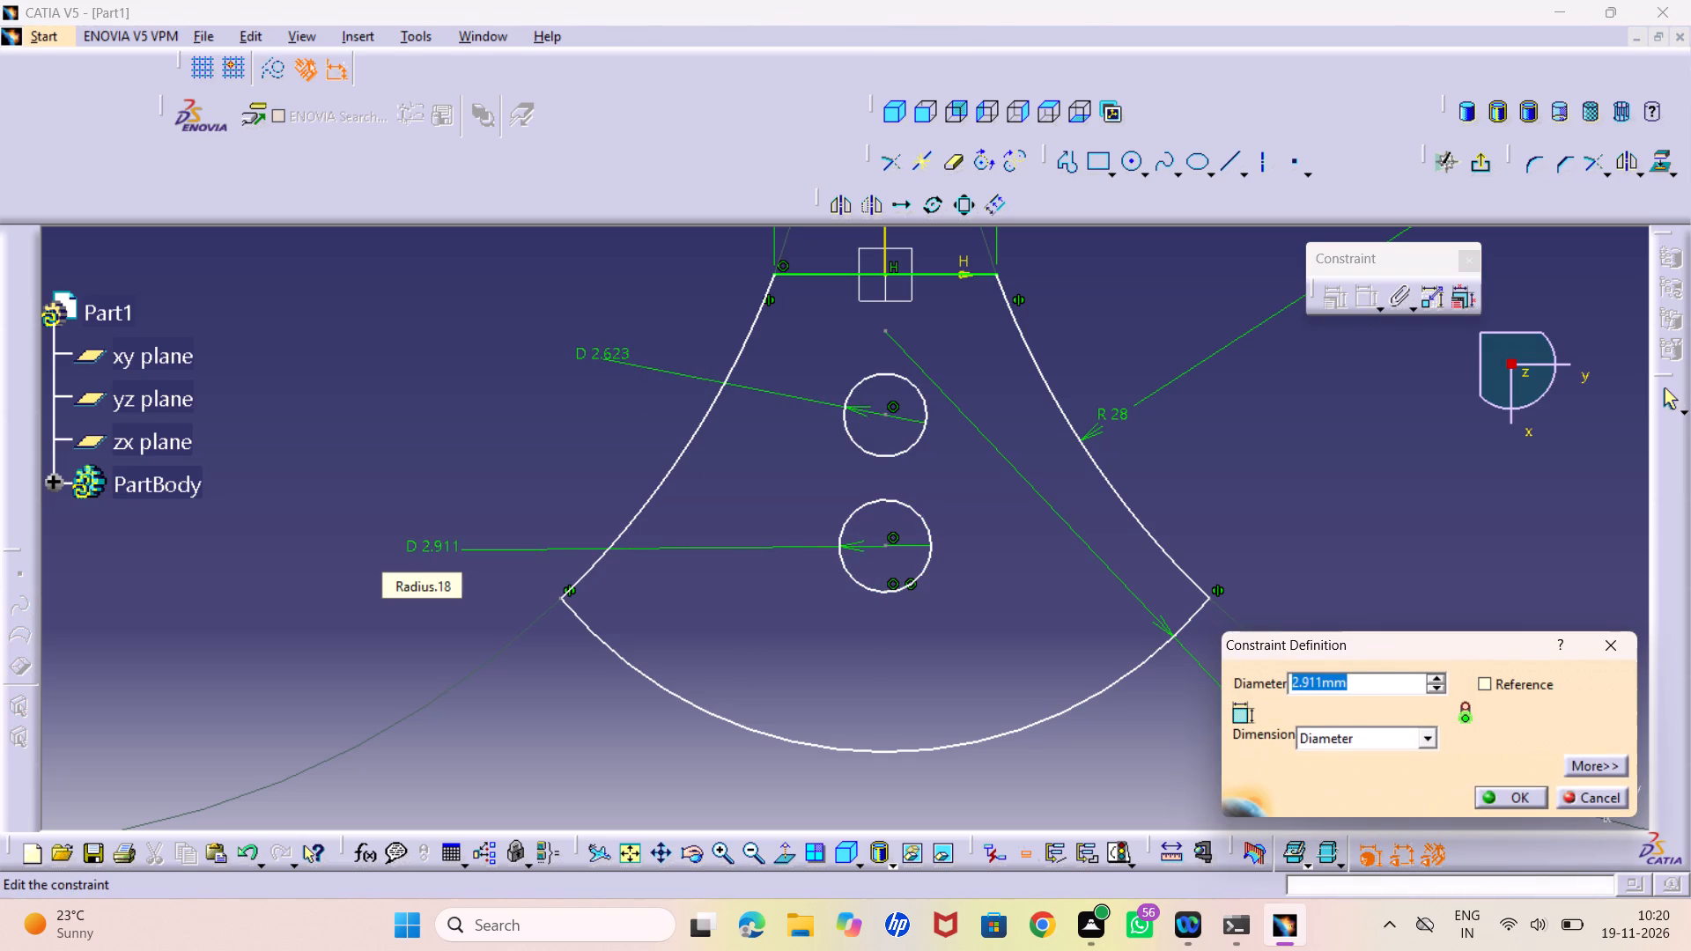
pyautogui.write('8.5')
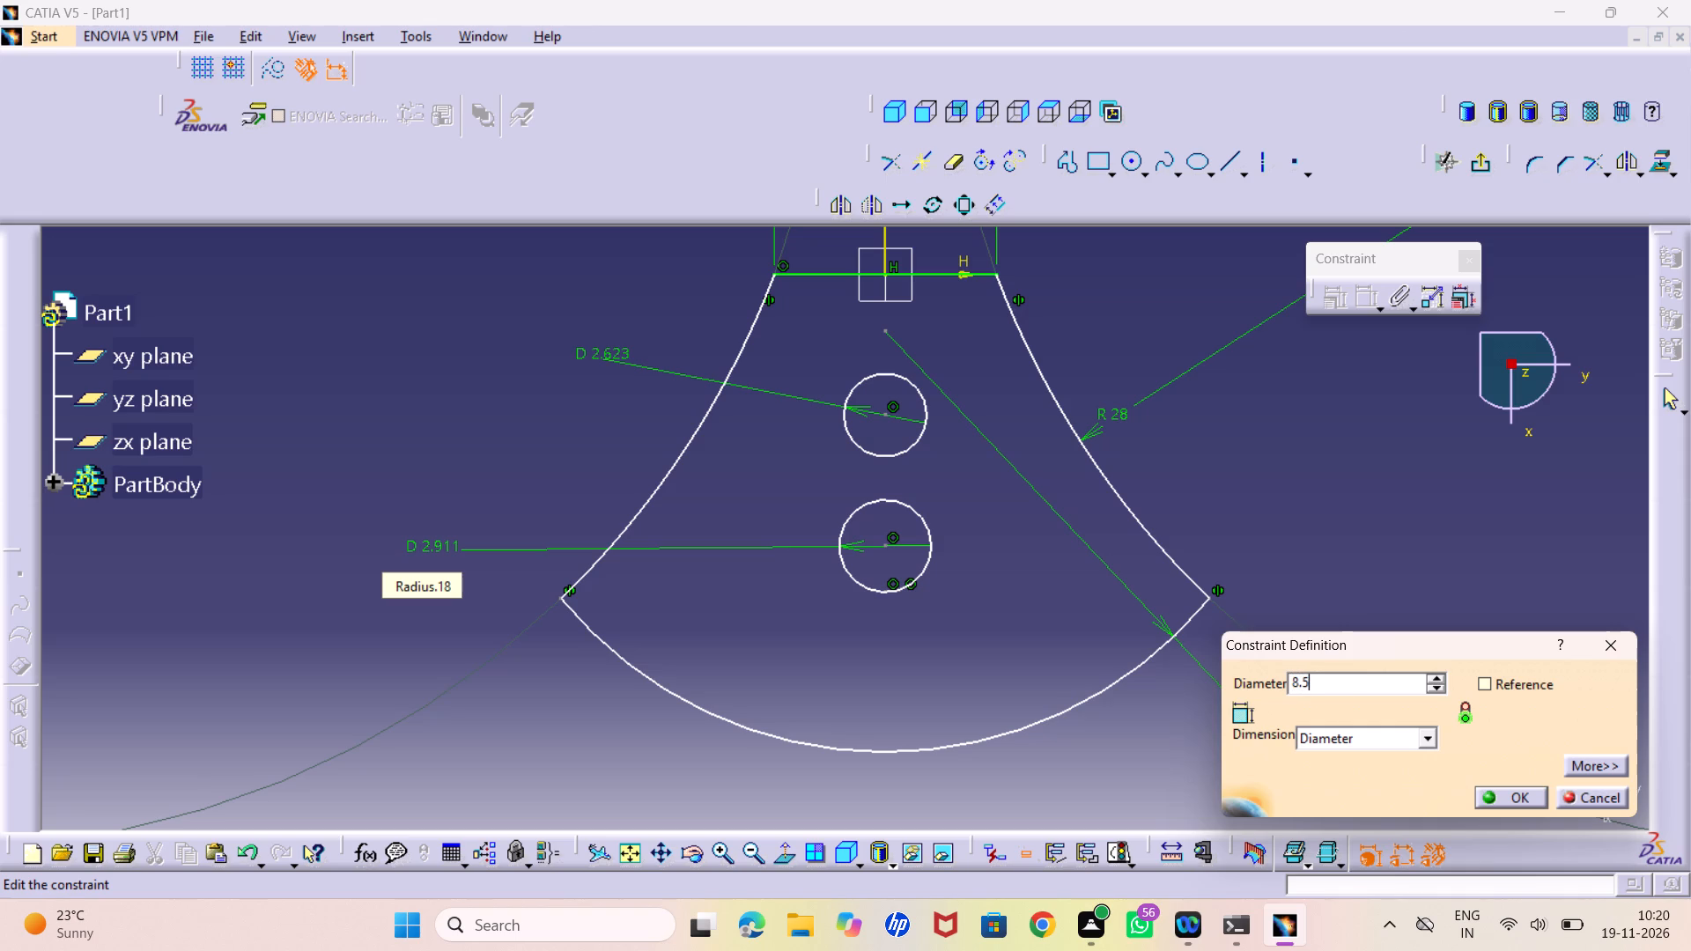
pyautogui.press('Return')
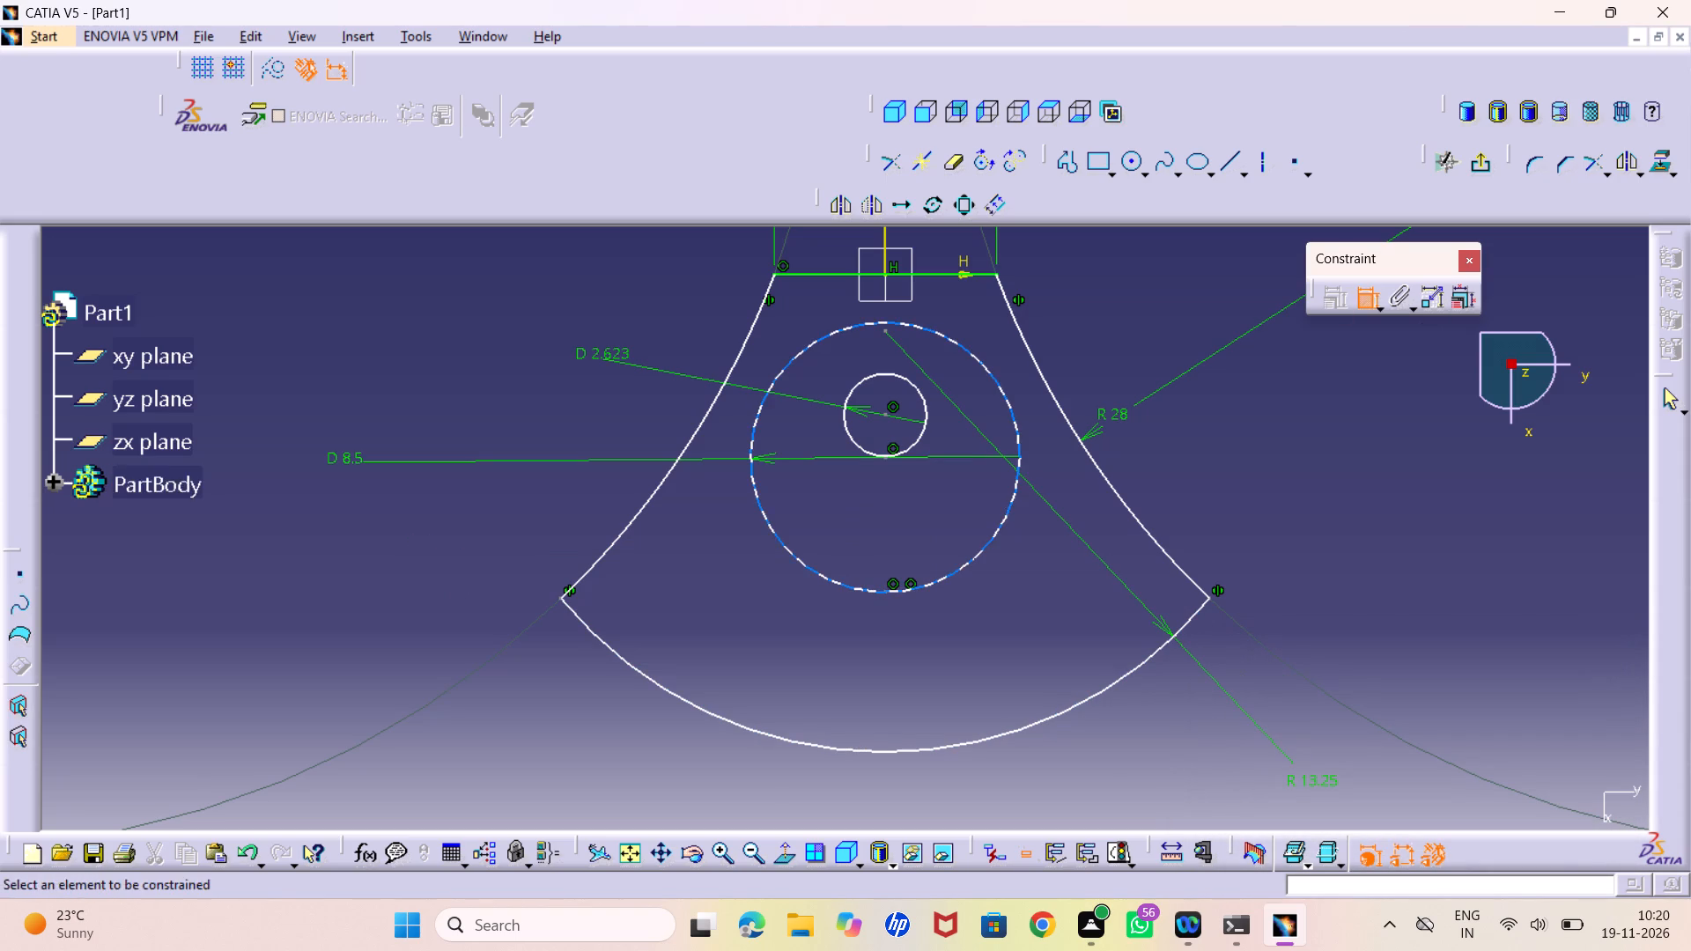
# Move the 8.5 mm circle freehand down the V axis until it reaches the profile's bottom arc.
pyautogui.click(1375, 299)
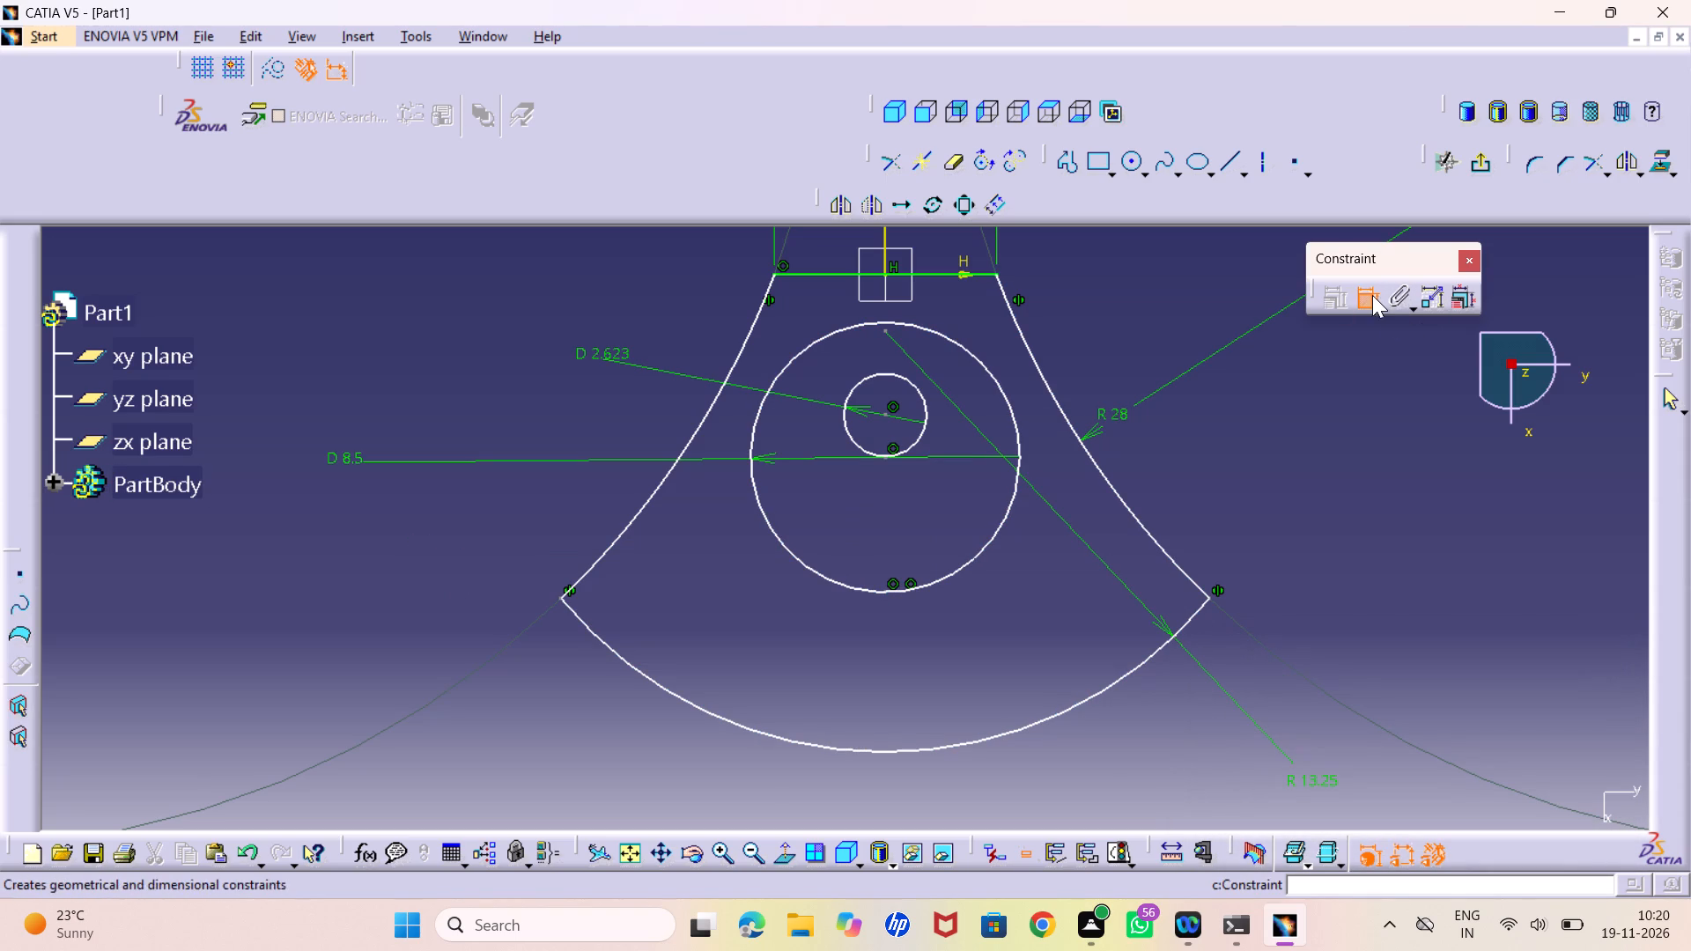
pyautogui.click(1372, 295)
pyautogui.moveTo(853, 327); pyautogui.dragTo(844, 422)
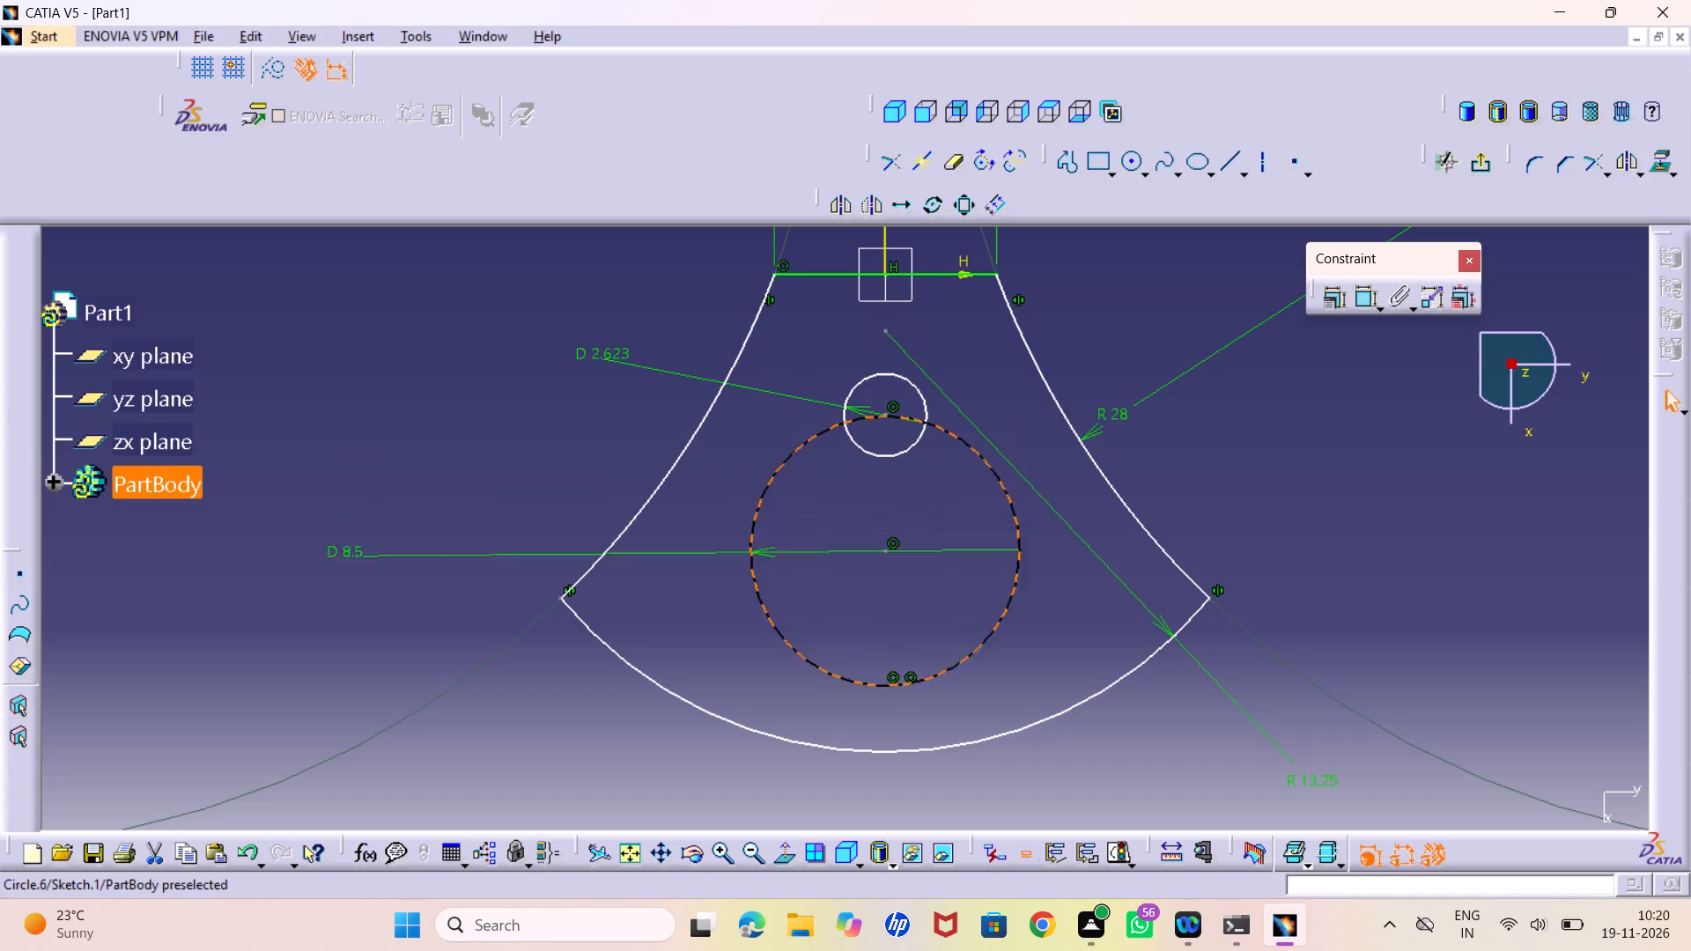
pyautogui.moveTo(844, 422); pyautogui.dragTo(844, 489)
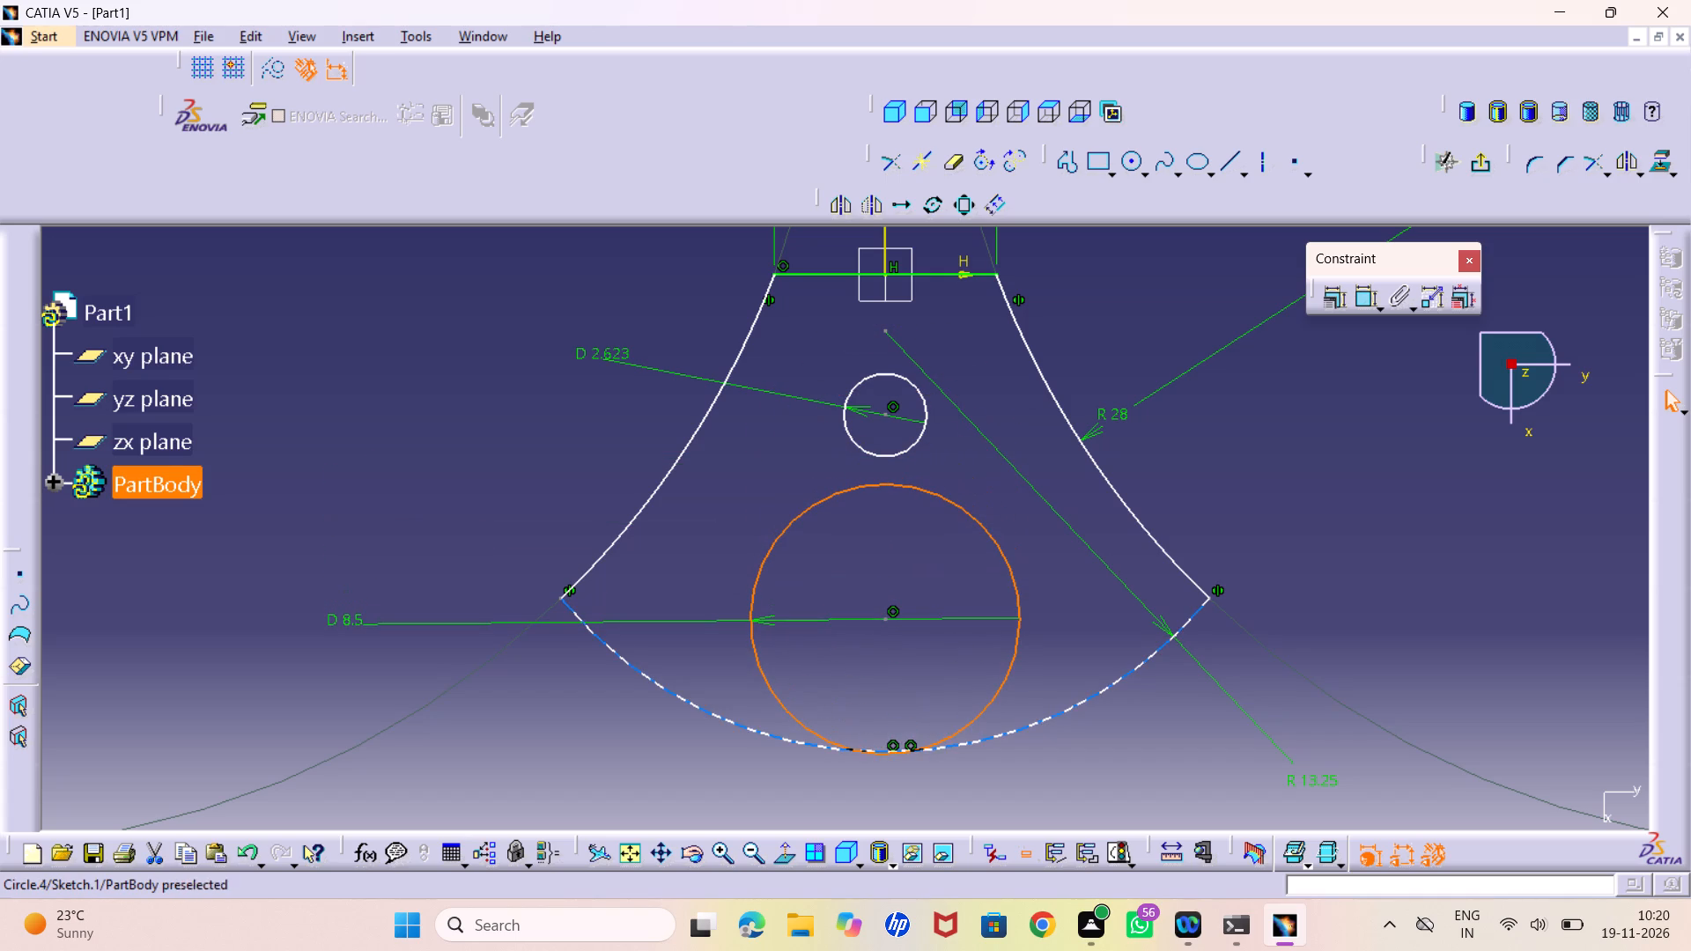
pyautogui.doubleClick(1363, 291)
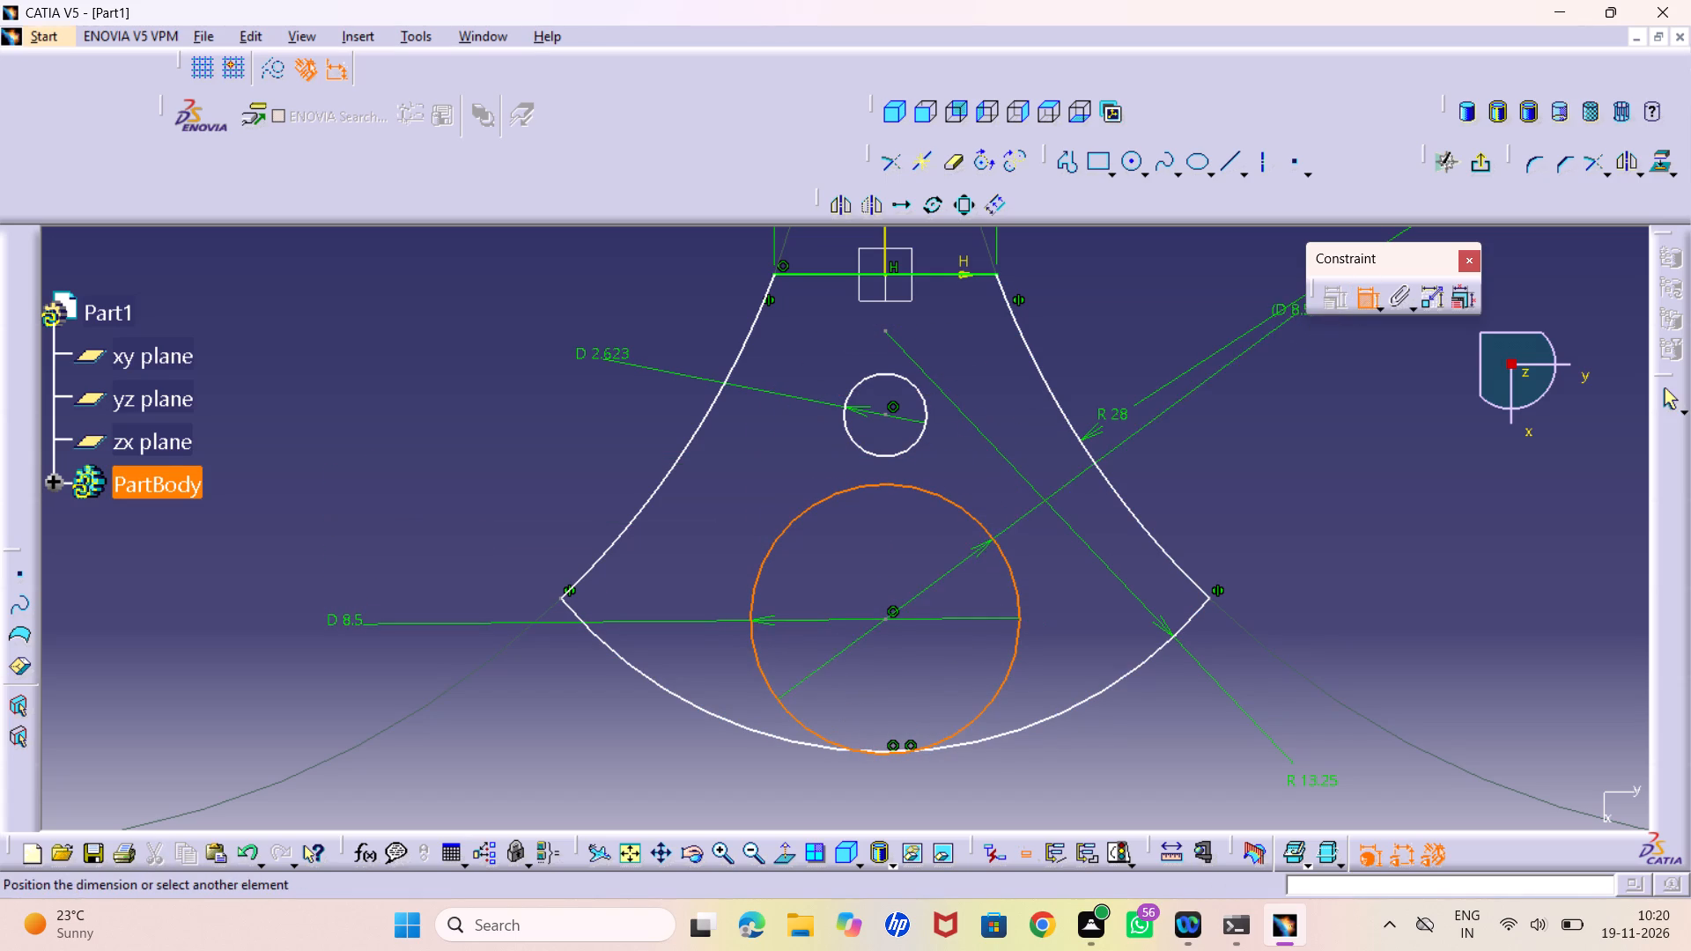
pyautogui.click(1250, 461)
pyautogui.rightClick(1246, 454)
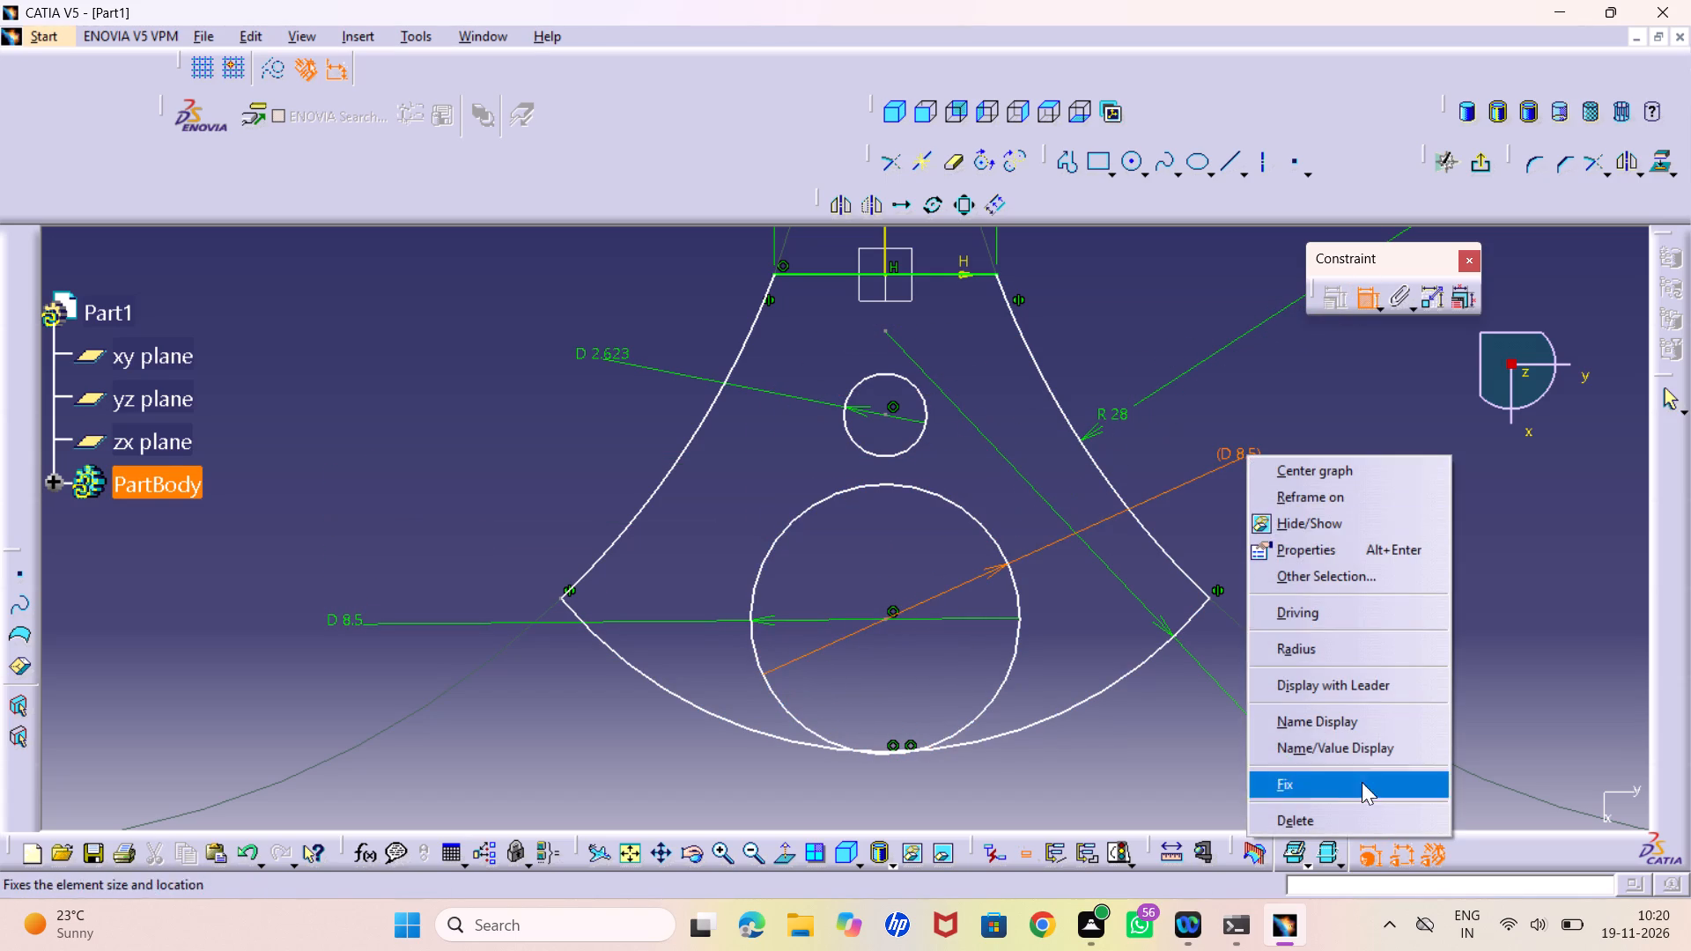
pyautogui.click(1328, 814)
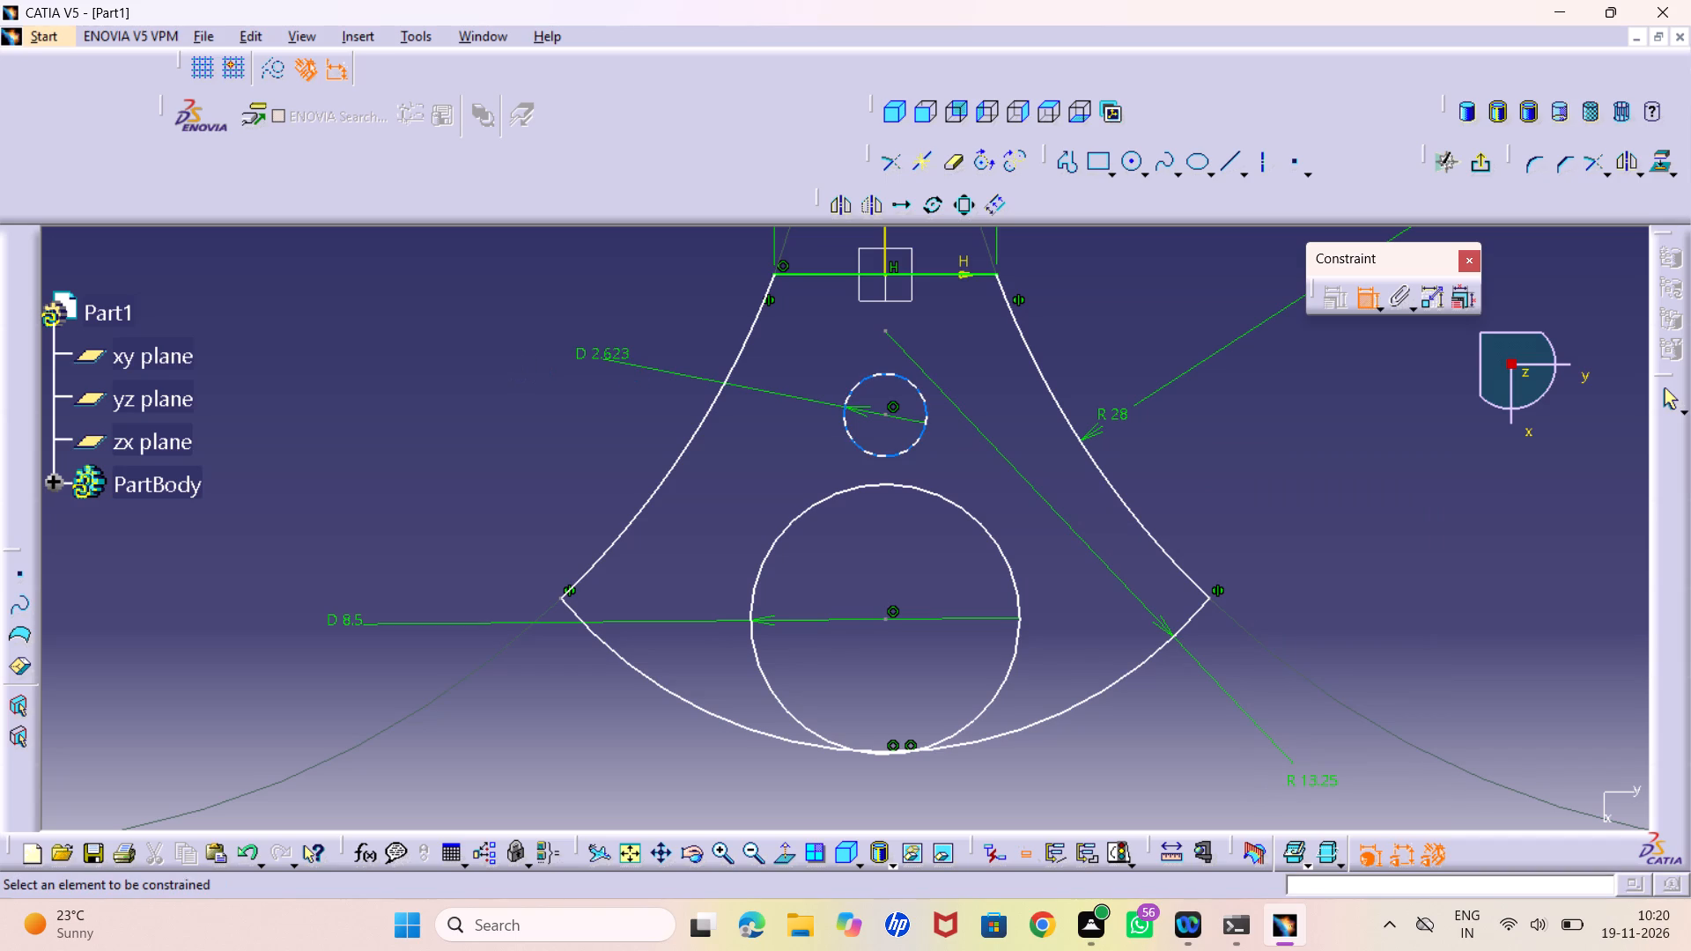
# Set the upper circle's diameter to 5 mm.
pyautogui.doubleClick(617, 358)
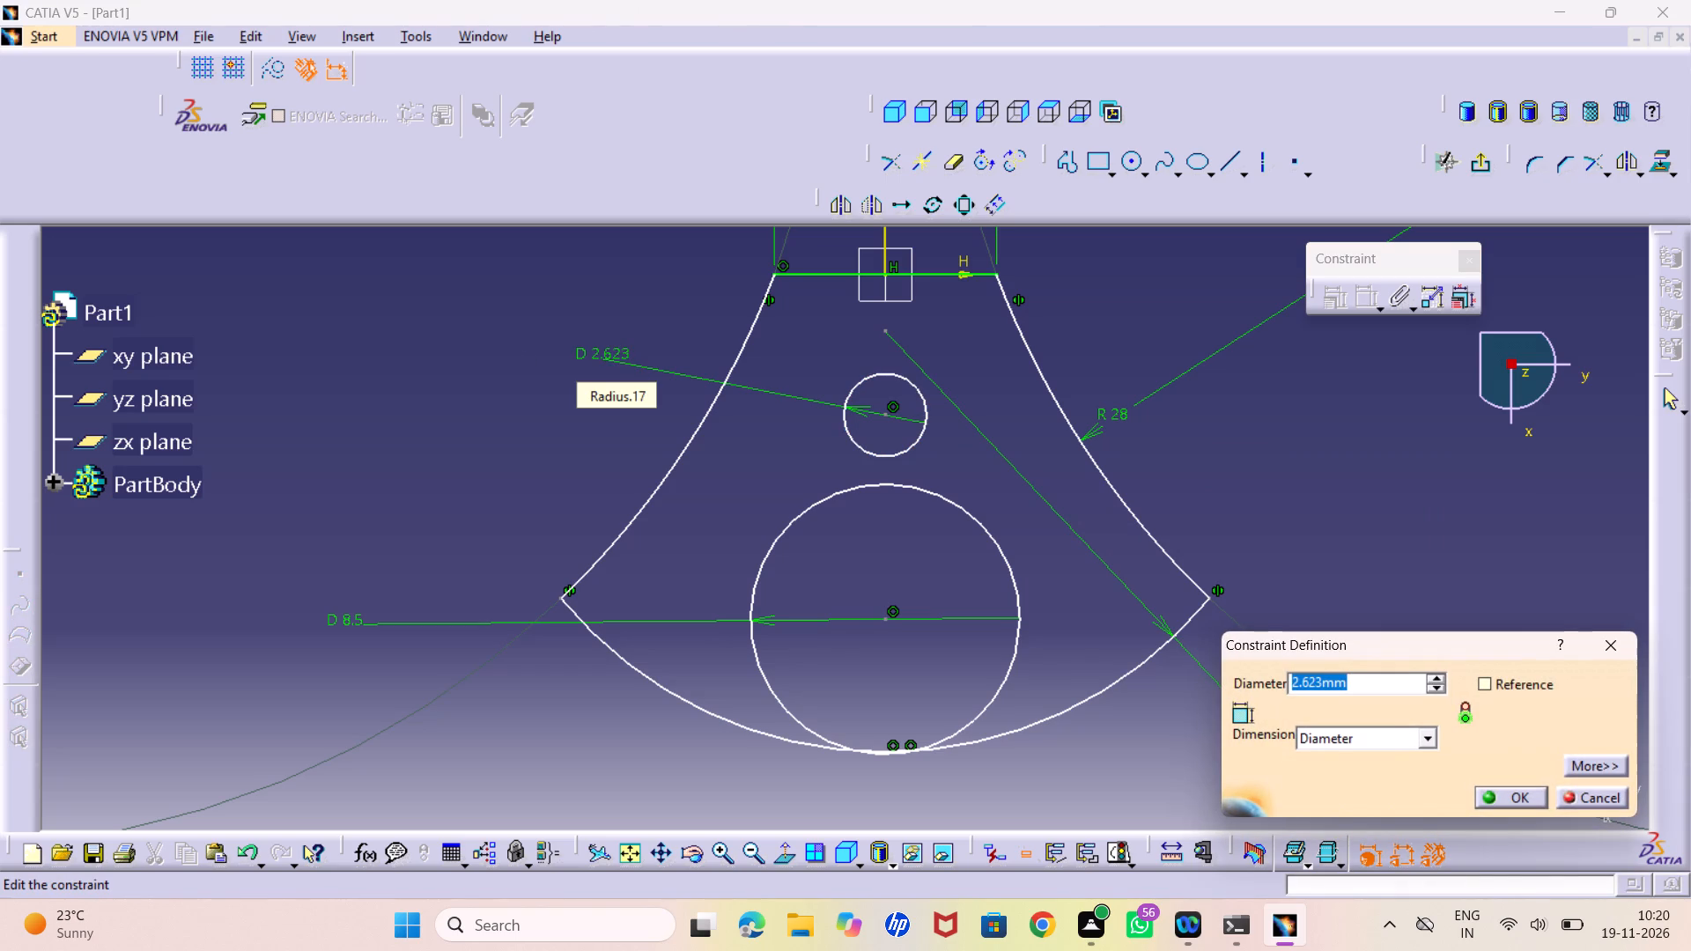
pyautogui.press('5')
pyautogui.press('Return')
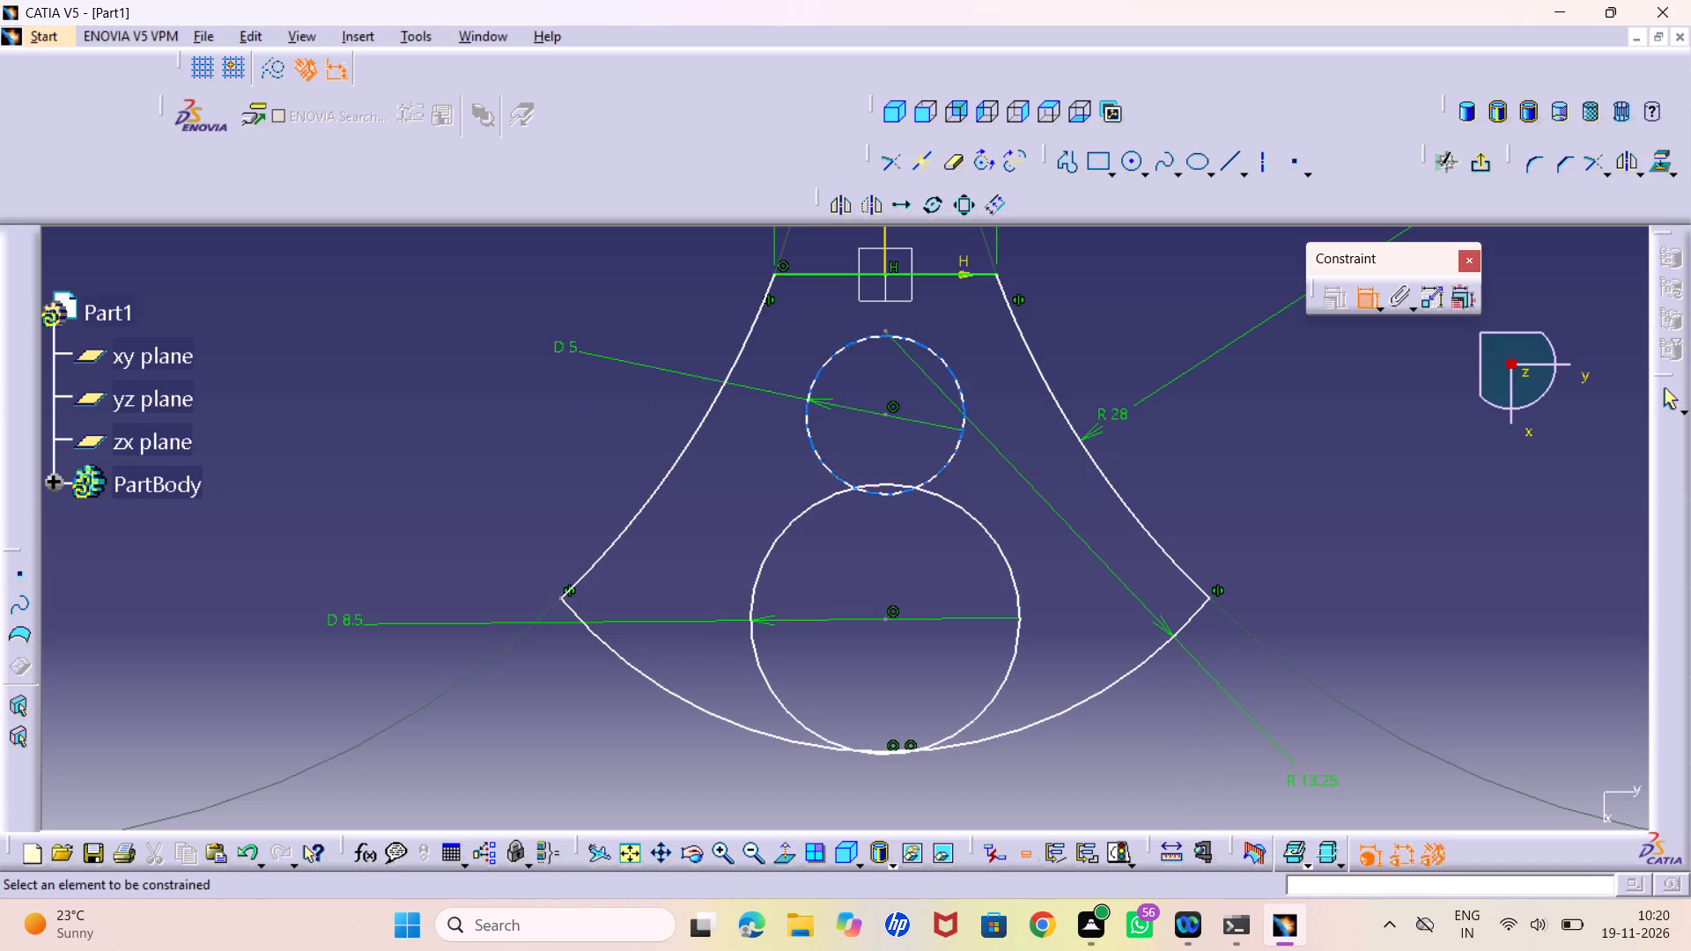
# Dimension the distance between the two circle centres outside the profile on the negative H side and set it to 8 mm.
pyautogui.click(882, 413)
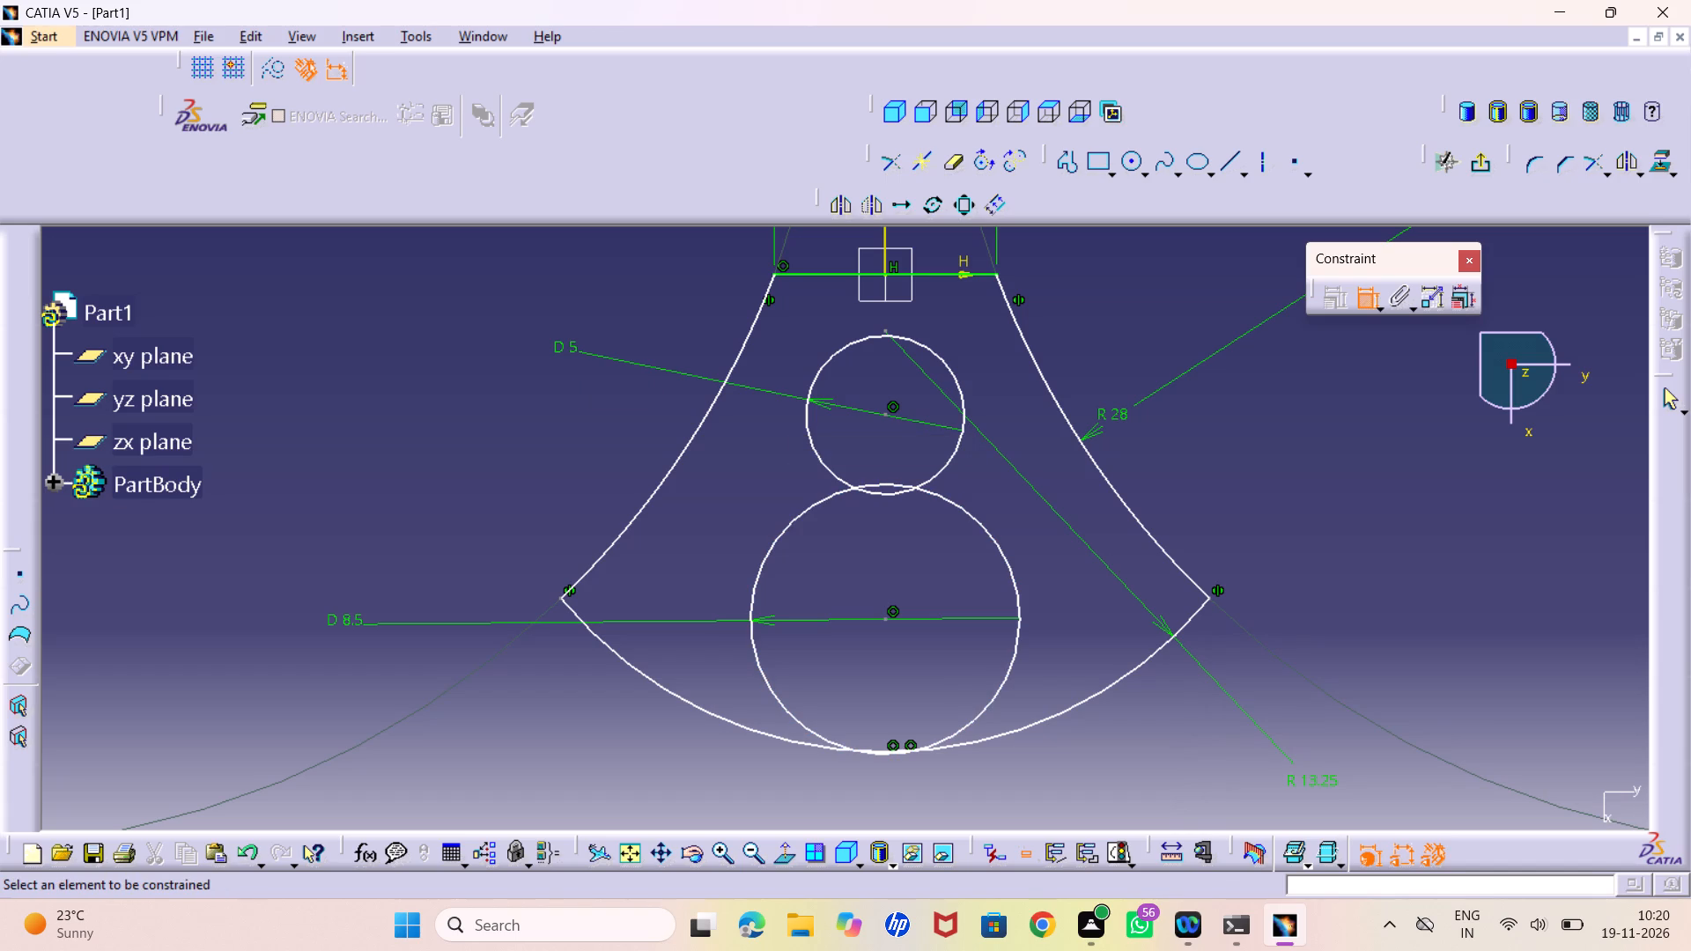
pyautogui.click(886, 415)
pyautogui.click(885, 622)
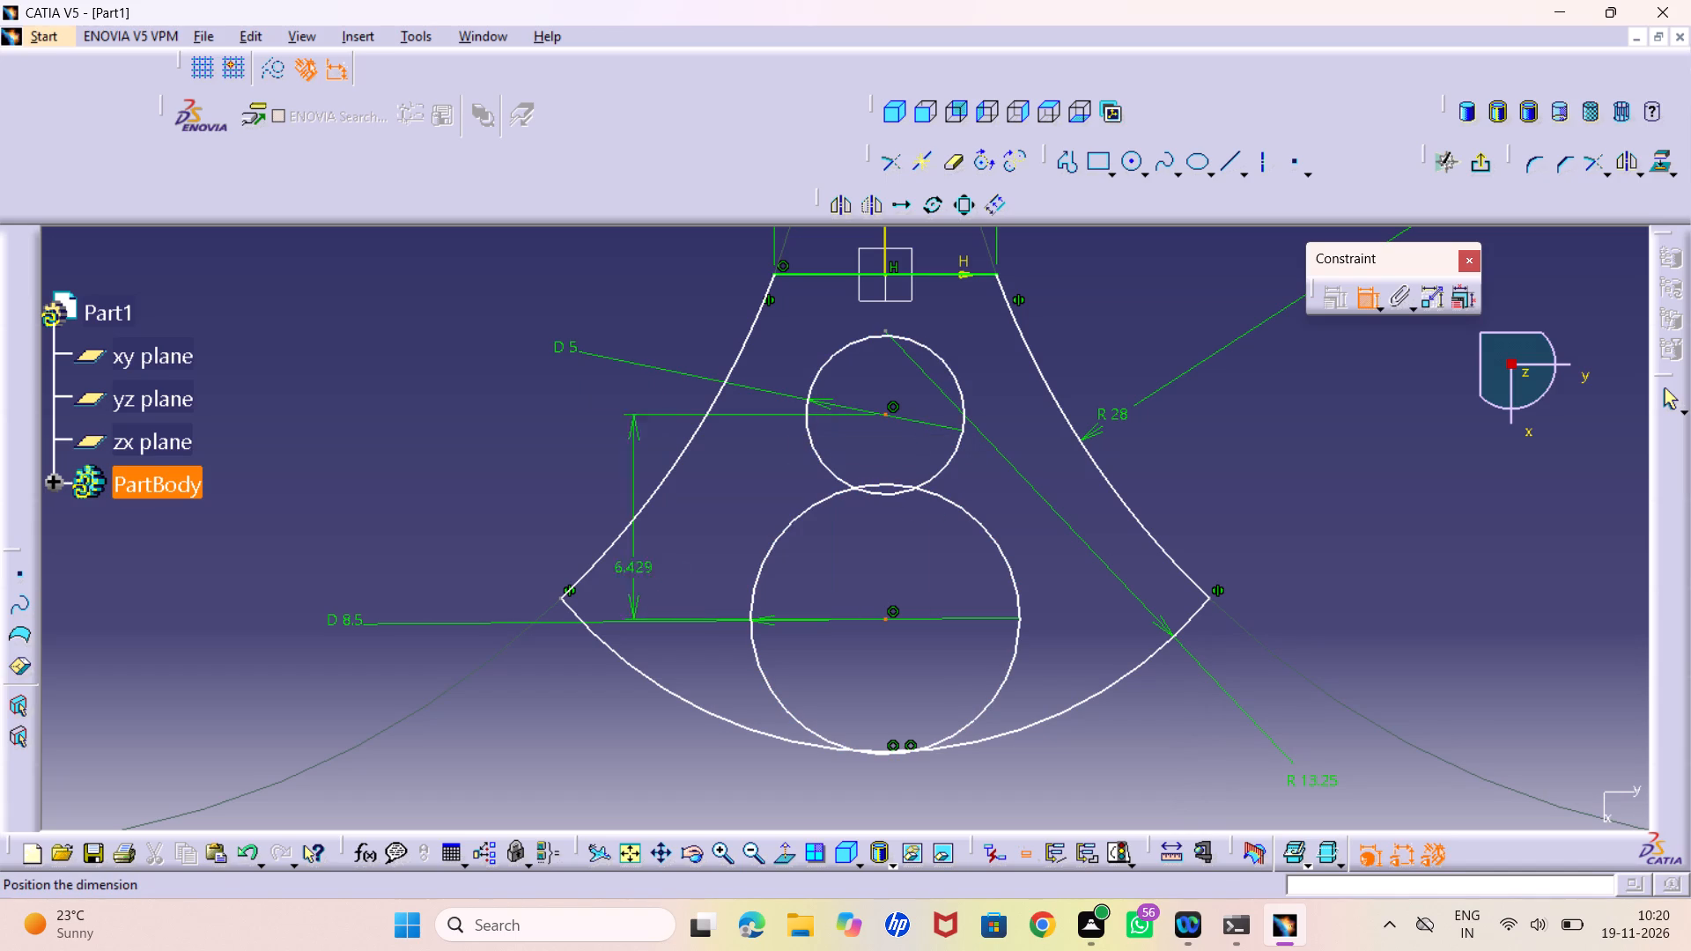
pyautogui.click(230, 571)
pyautogui.doubleClick(229, 569)
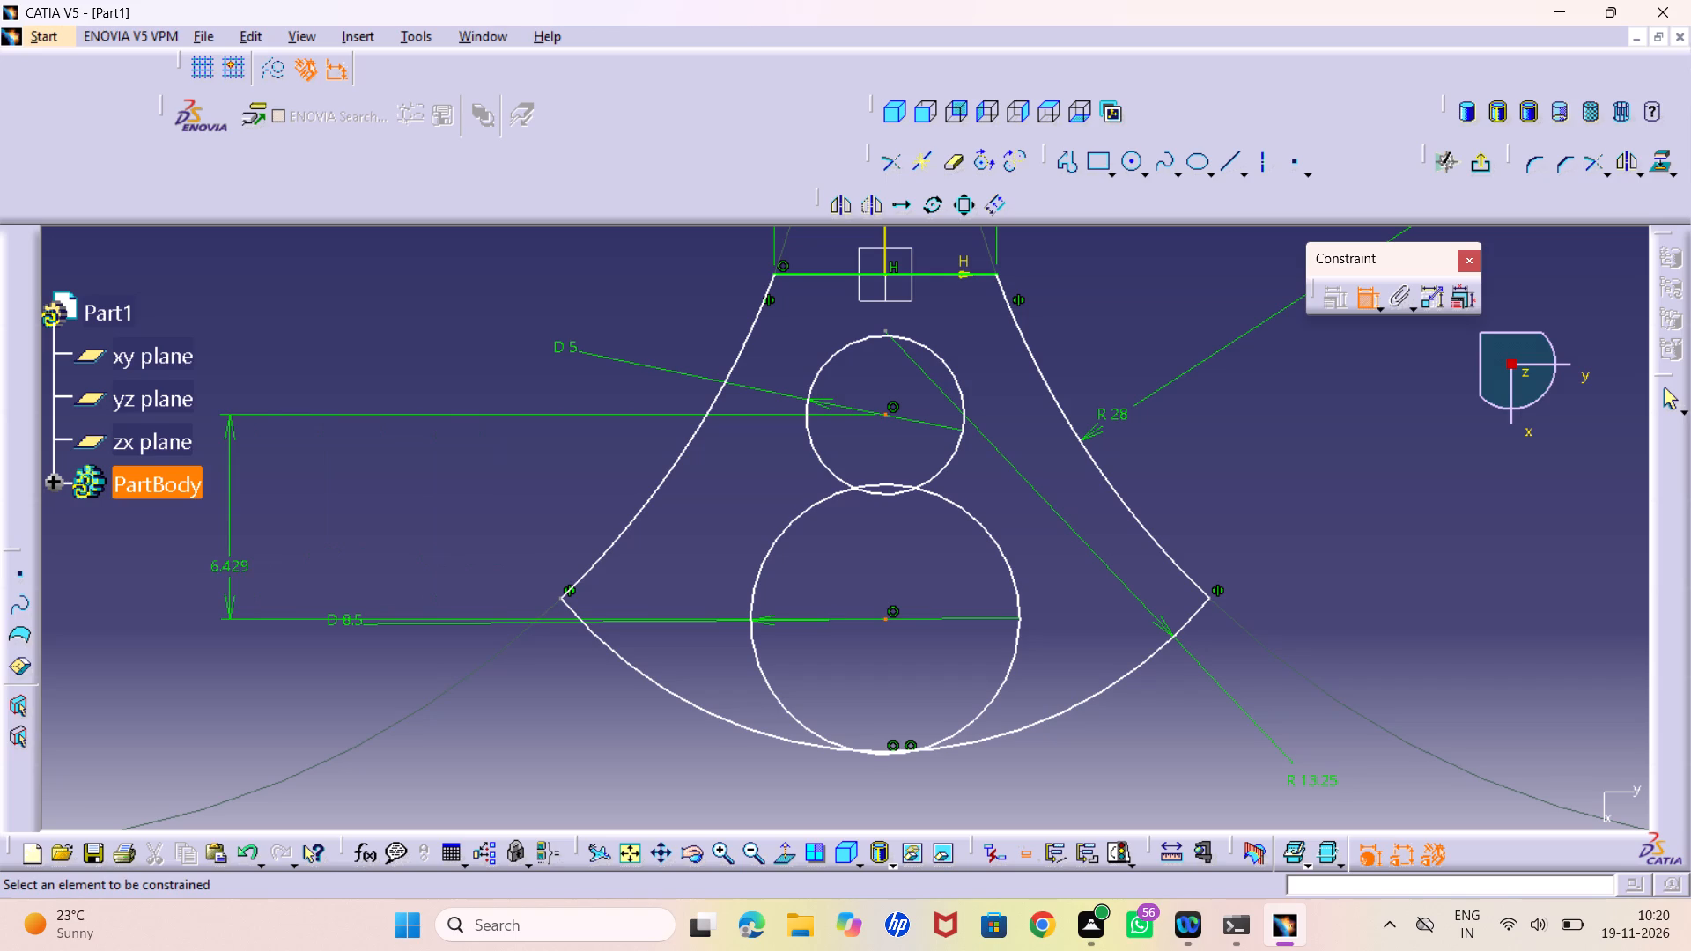
pyautogui.doubleClick(227, 568)
pyautogui.press('8')
pyautogui.press('Return')
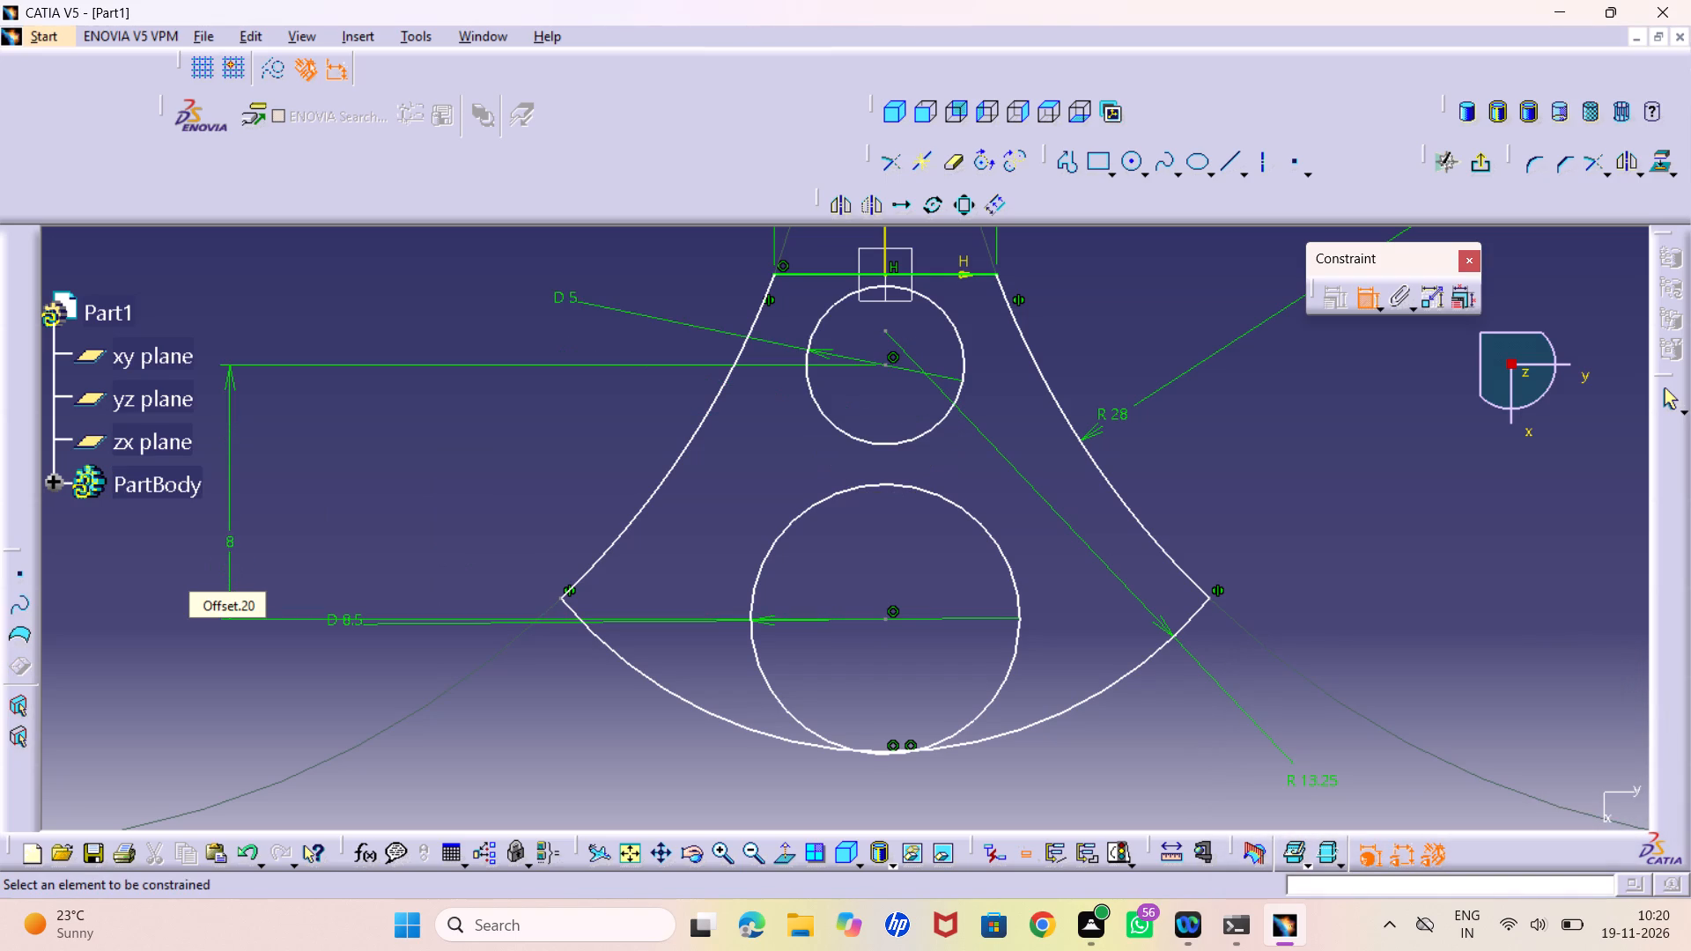
pyautogui.click(1372, 299)
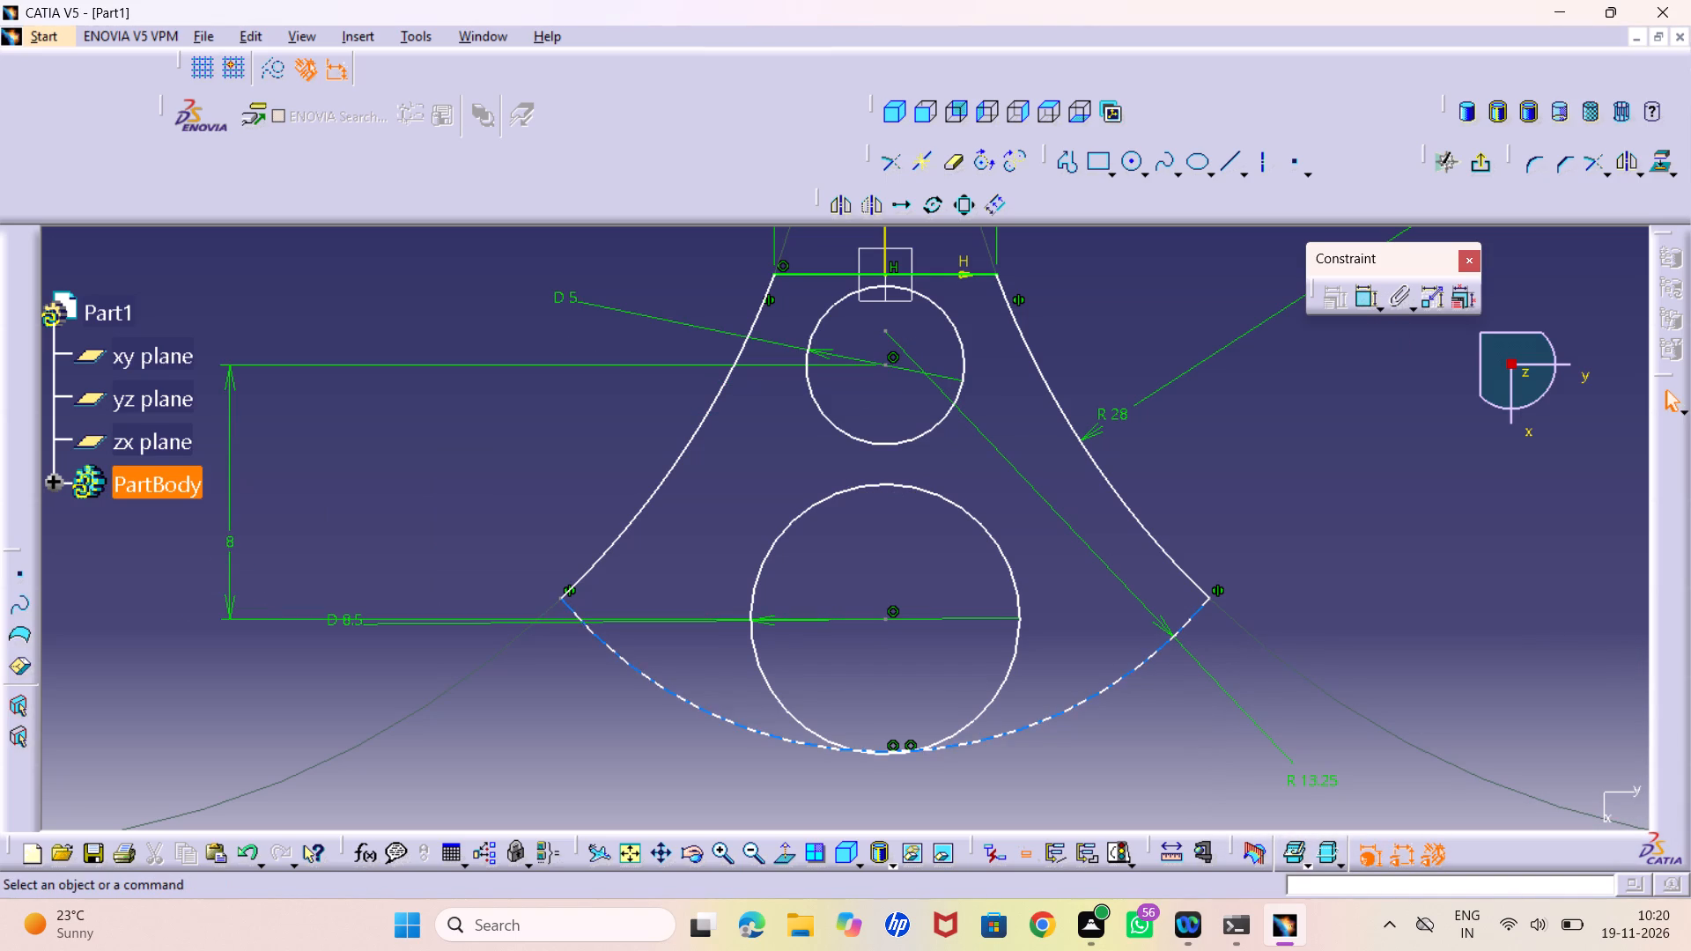
# Move the profile's bottom arc freehand down the V axis, leaving a gap below the 8.5 mm circle.
pyautogui.moveTo(1017, 731); pyautogui.dragTo(1008, 776)
pyautogui.click(1037, 695)
pyautogui.moveTo(1034, 672); pyautogui.dragTo(1051, 744, button='middle')
pyautogui.rightClick(1034, 672)
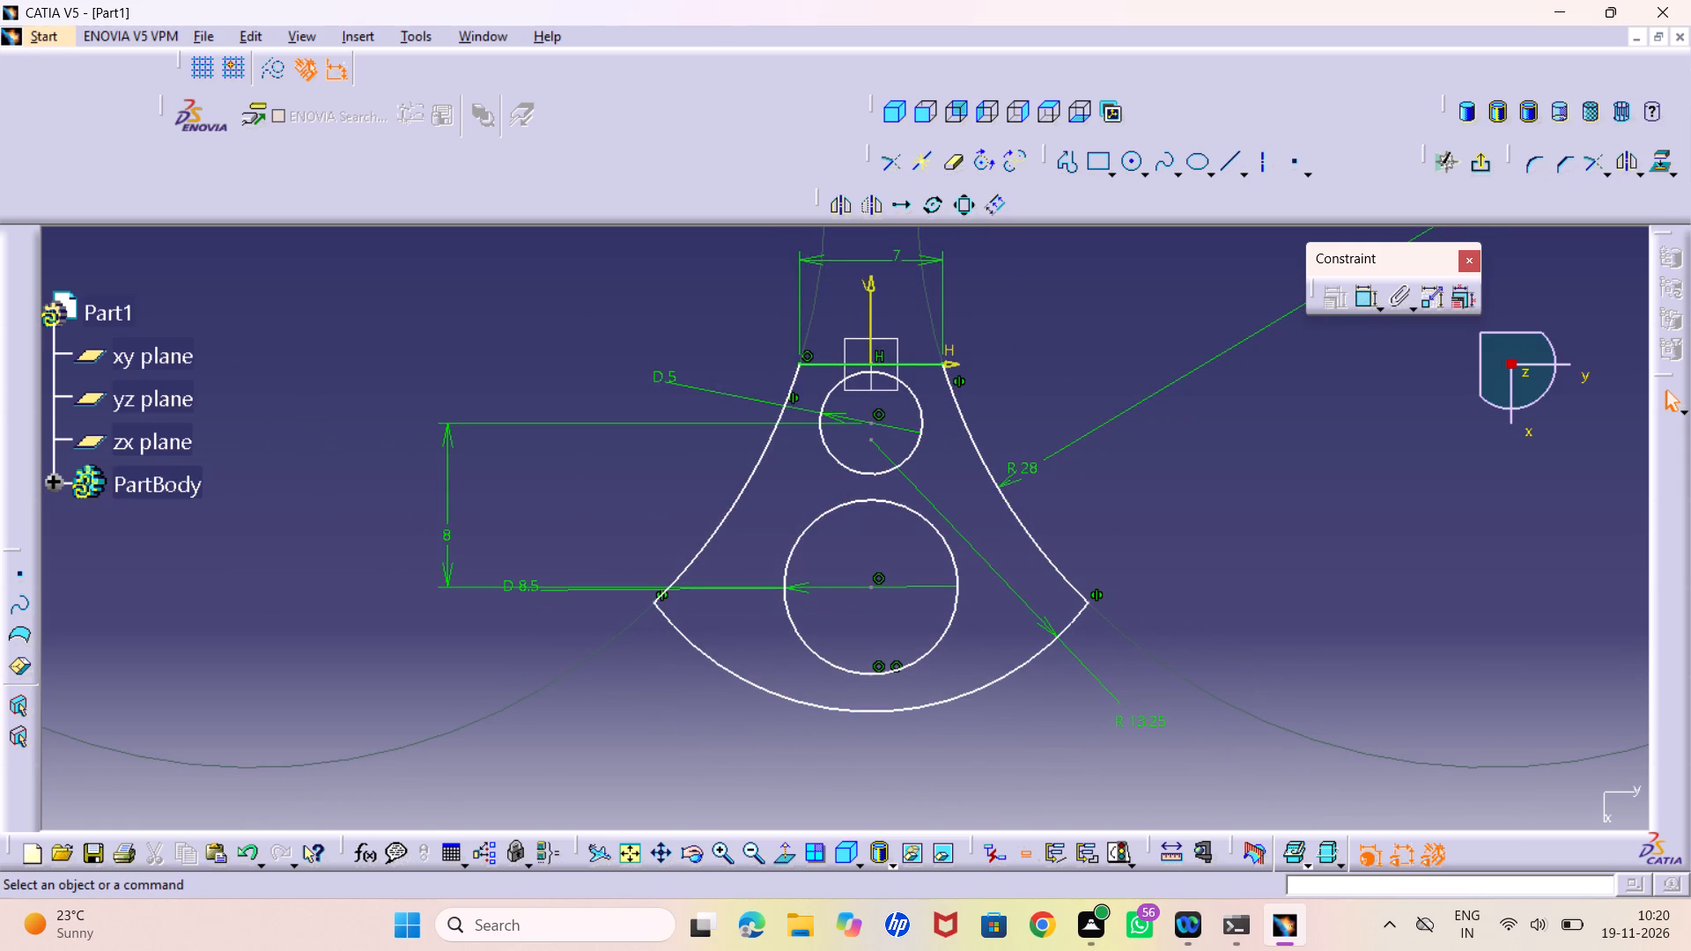
pyautogui.moveTo(1148, 500); pyautogui.dragTo(1146, 488, button='middle')
pyautogui.rightClick(1148, 498)
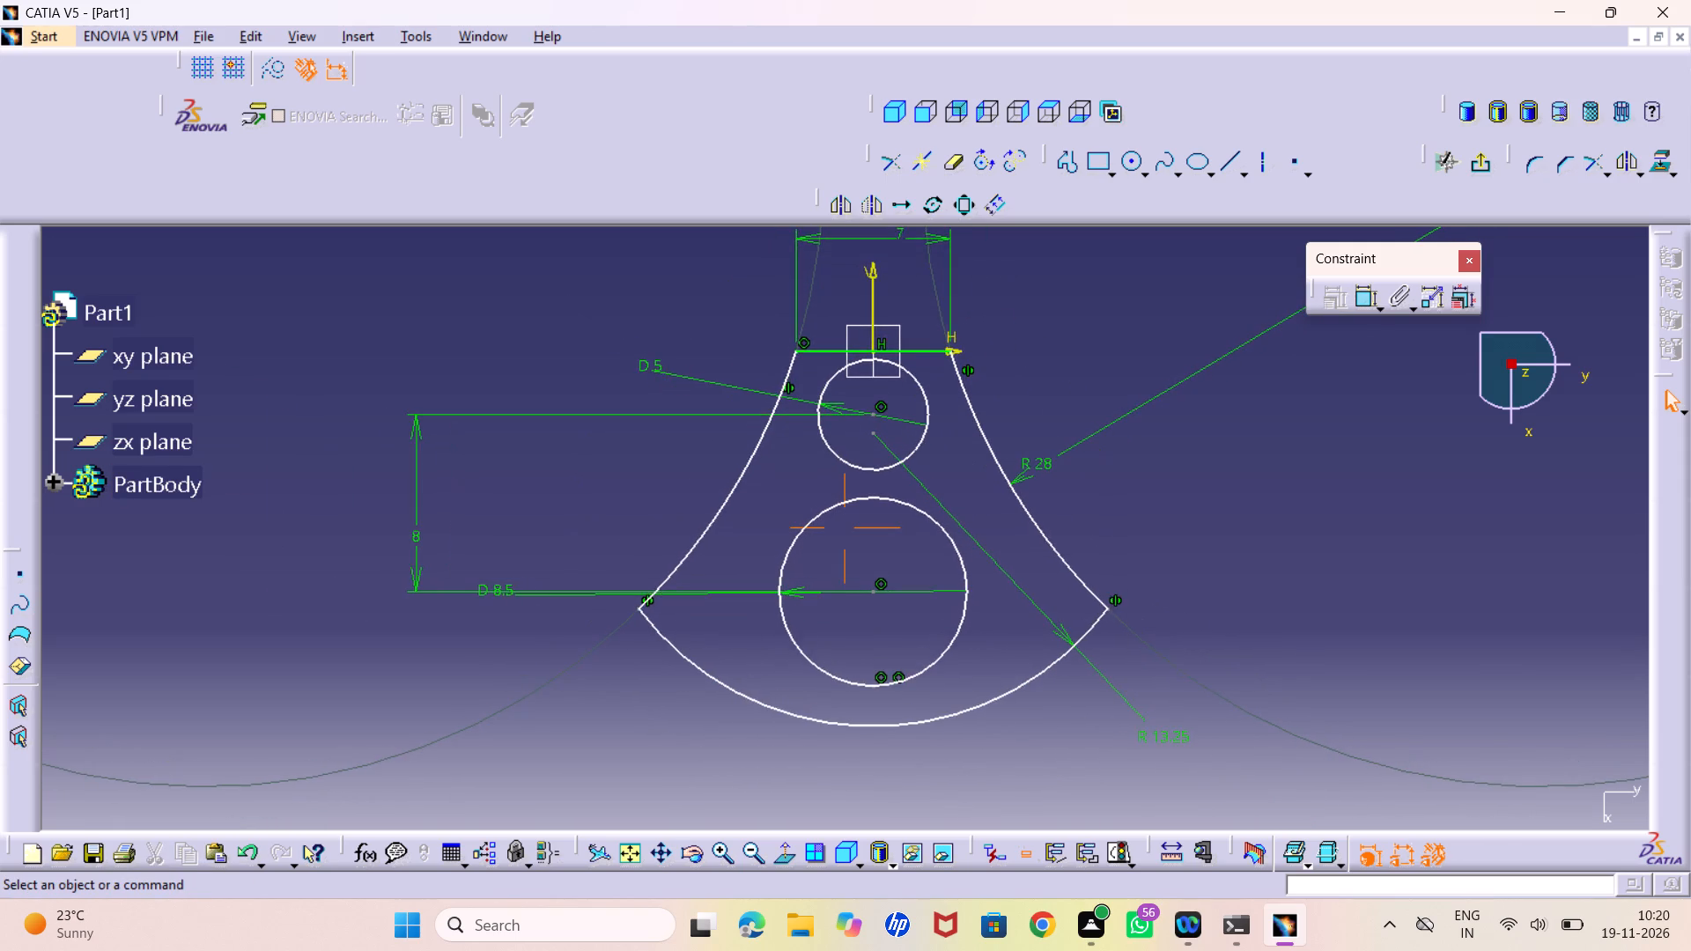
pyautogui.moveTo(1146, 488); pyautogui.dragTo(1124, 468, button='middle')
pyautogui.moveTo(1152, 505); pyautogui.dragTo(1172, 554, button='middle')
pyautogui.rightClick(1152, 505)
pyautogui.rightClick(1150, 490)
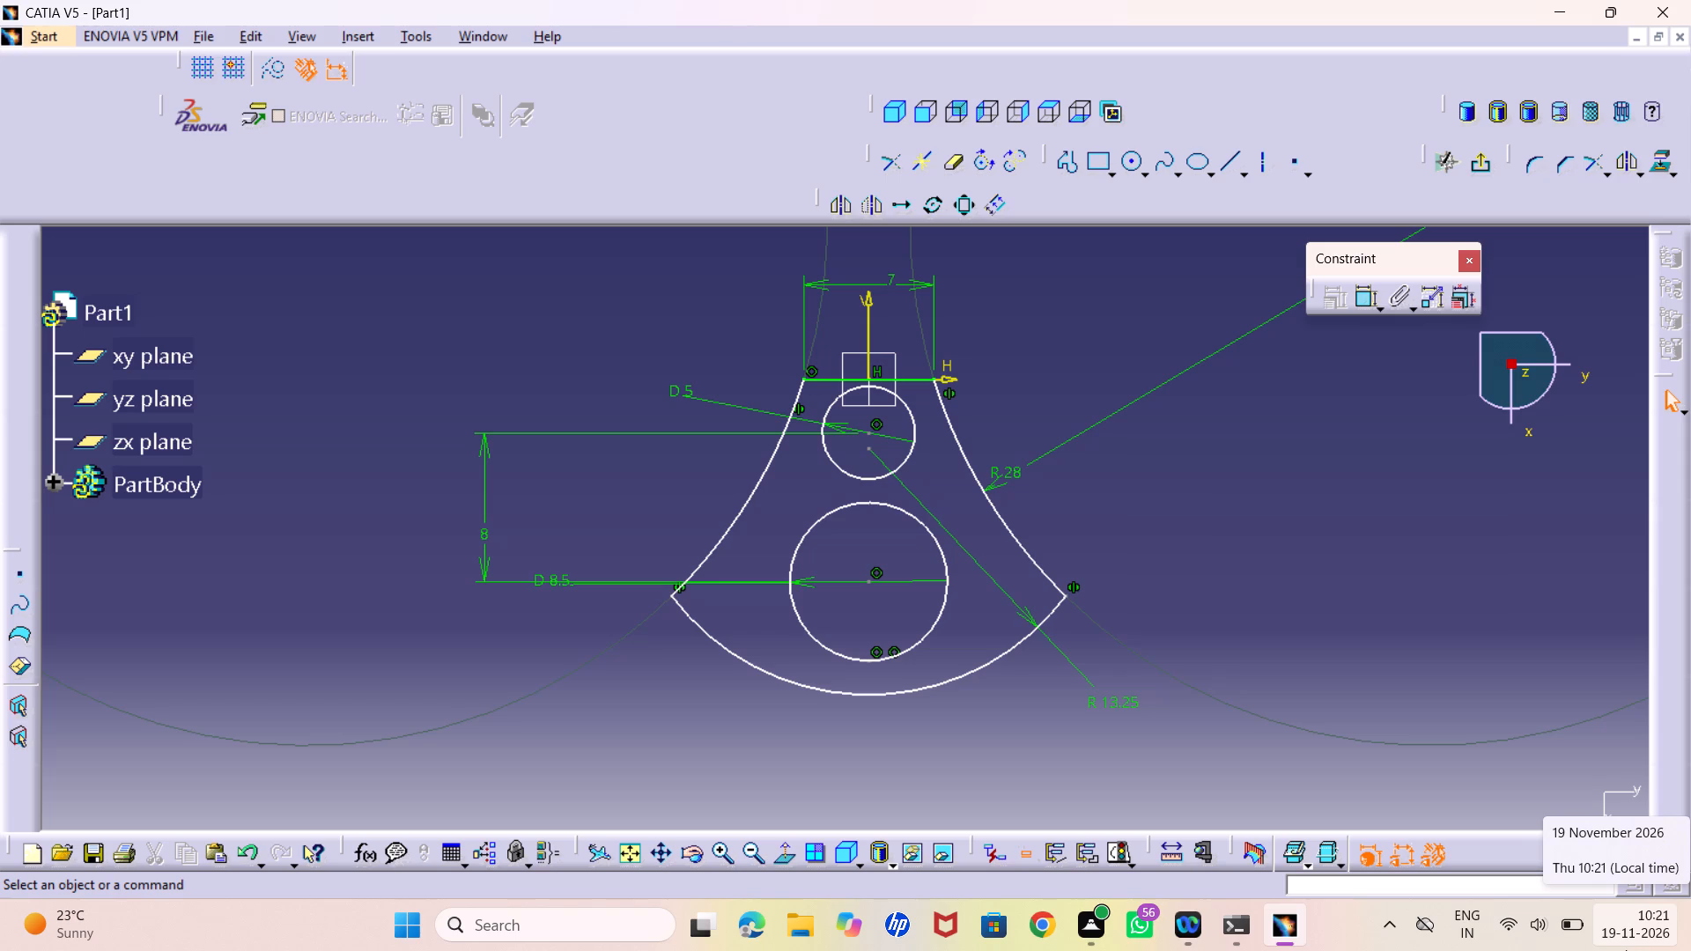
pyautogui.scroll(3, 1626, 950)
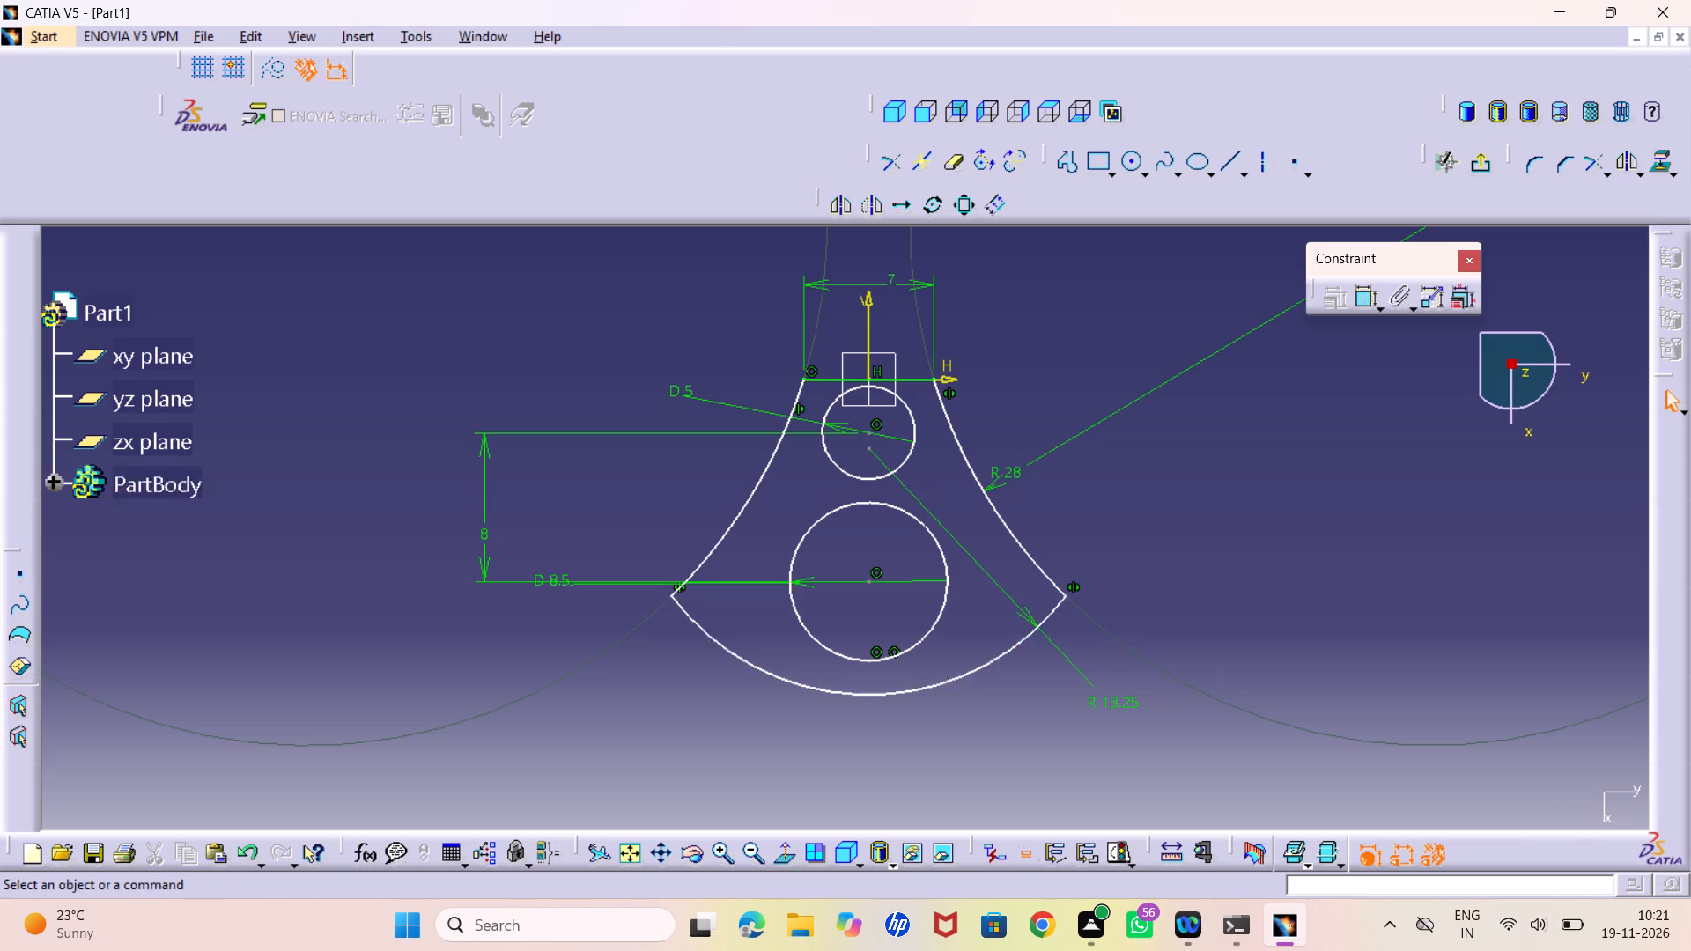
pyautogui.moveTo(905, 695); pyautogui.dragTo(911, 748)
pyautogui.click(909, 715)
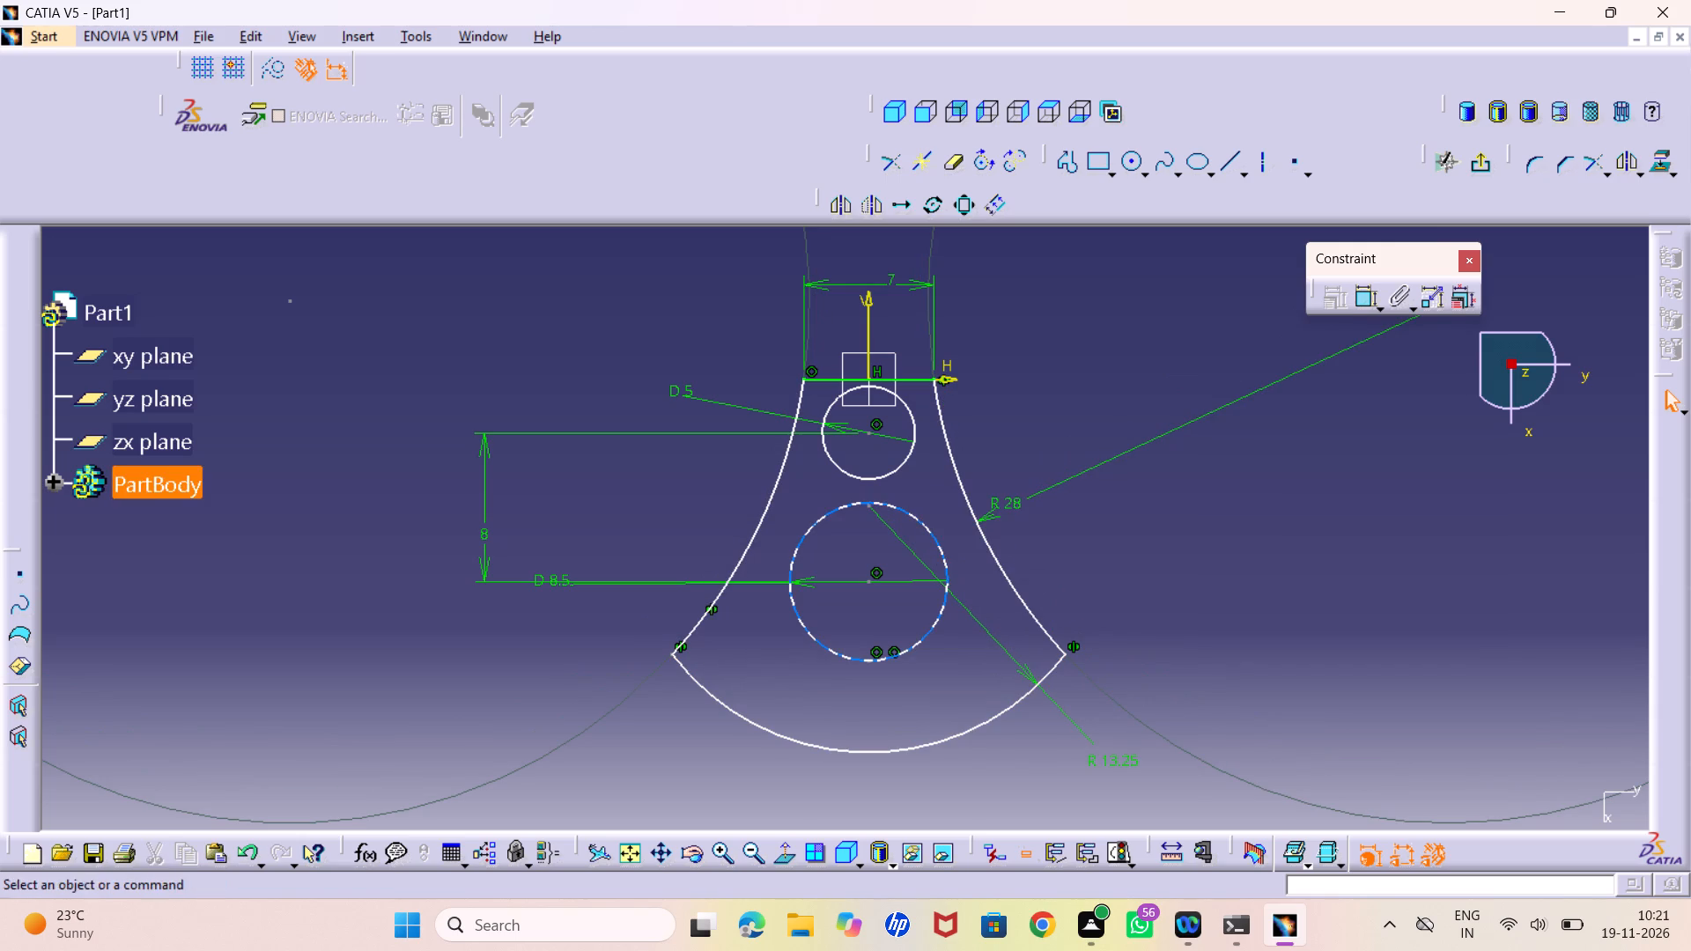
# Move both circles together freehand down the V axis, away from the profile's top line.
pyautogui.moveTo(835, 511); pyautogui.dragTo(834, 557)
pyautogui.click(630, 756)
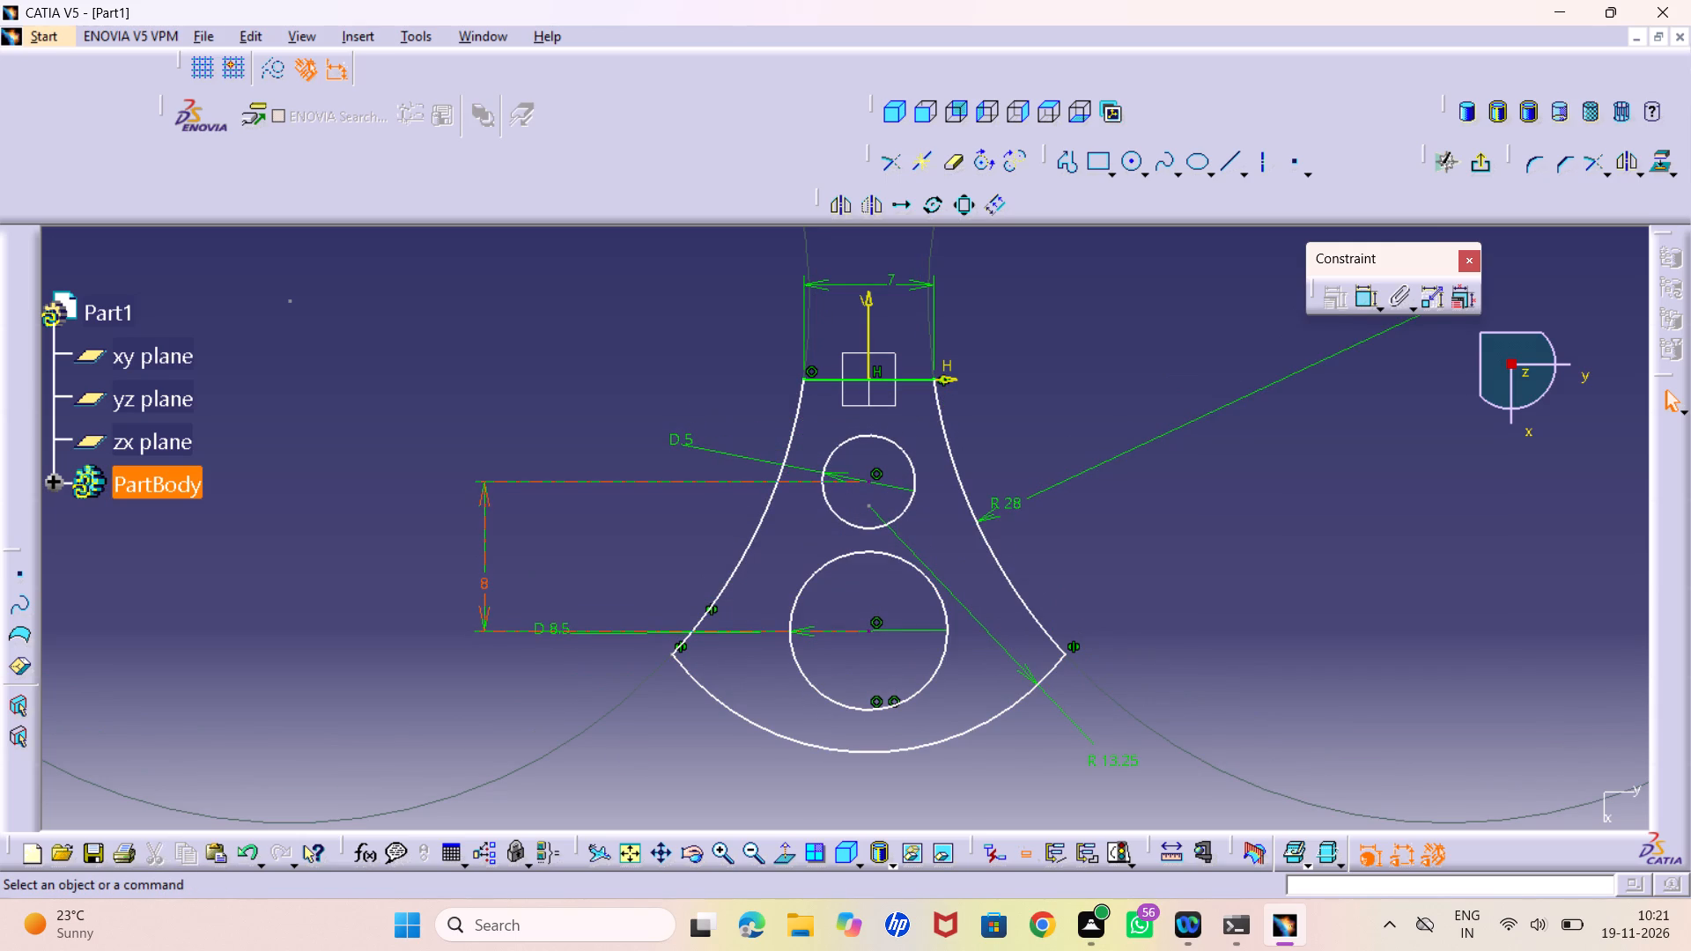
# Reposition the lower circle's diameter dimension so it slants below the bottom arc's negative-H corner, clear of the 8 mm centre-distance dimension.
pyautogui.moveTo(802, 635); pyautogui.dragTo(802, 665)
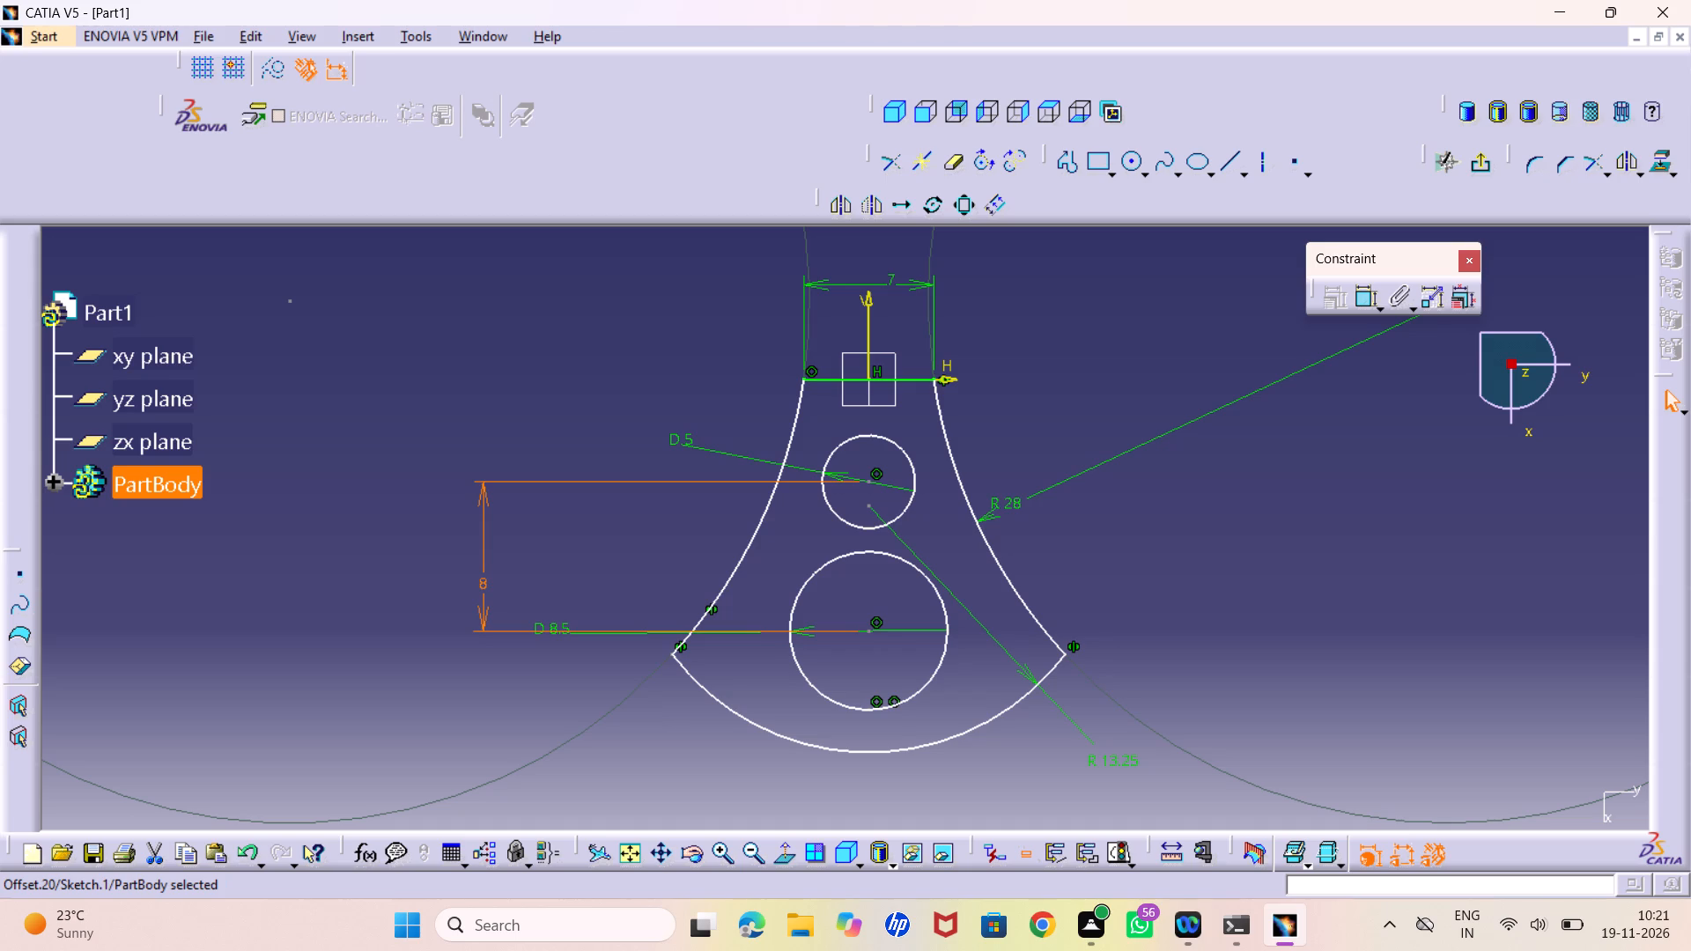
pyautogui.moveTo(550, 620); pyautogui.dragTo(622, 671)
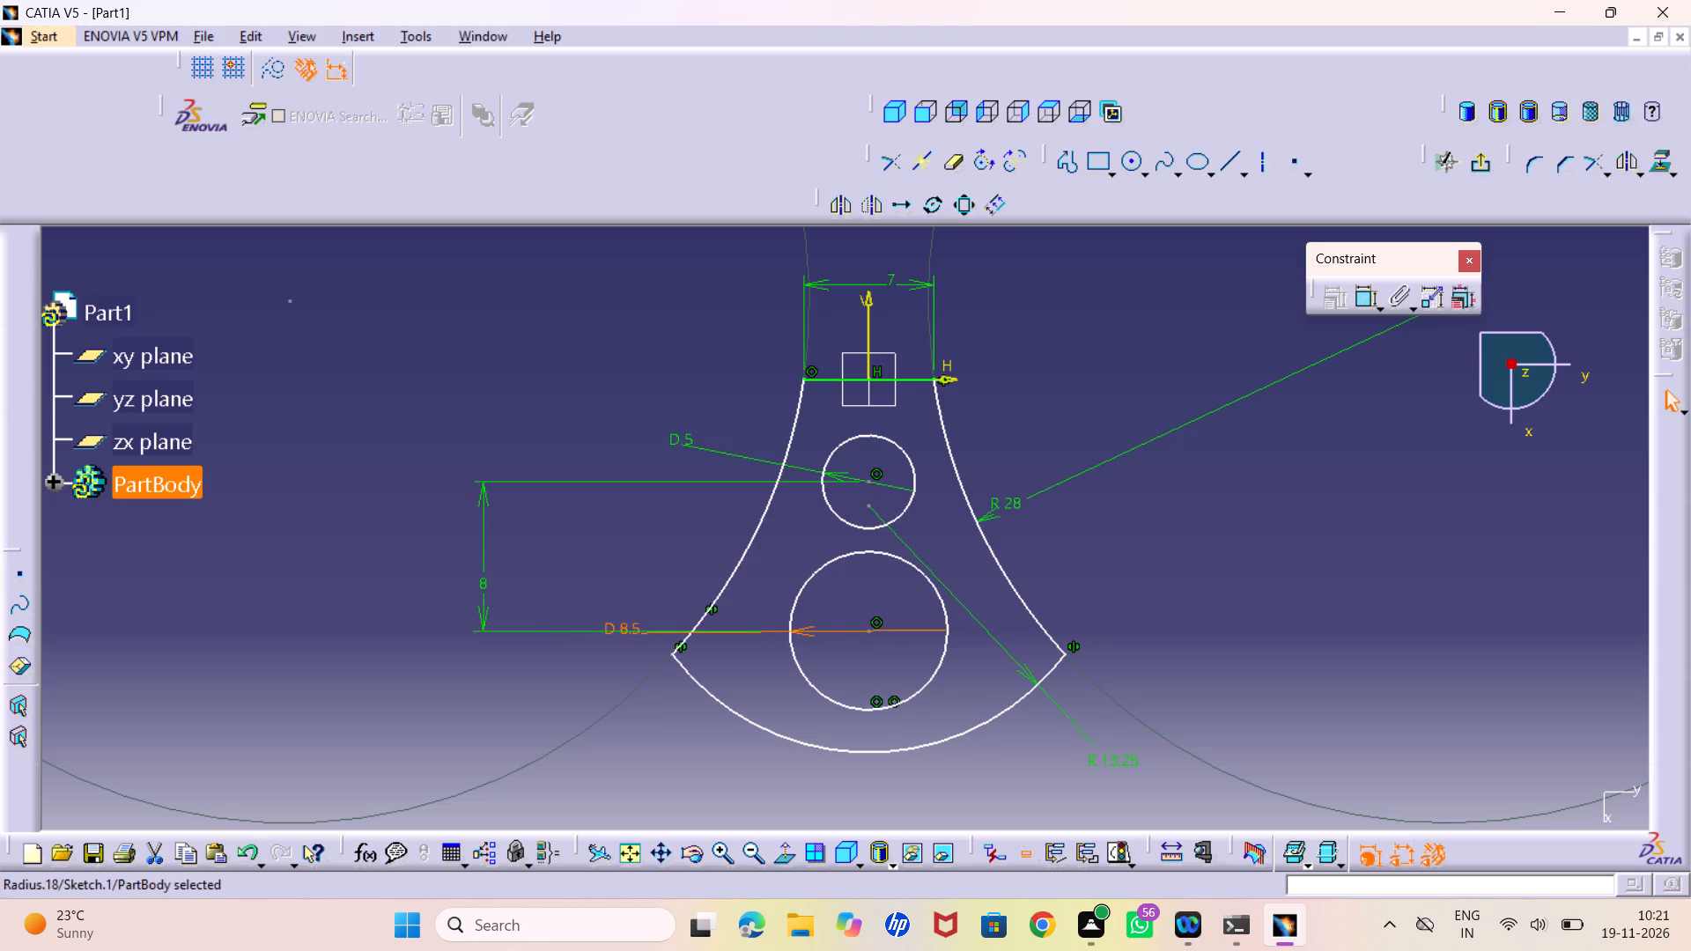
pyautogui.moveTo(622, 671); pyautogui.dragTo(640, 652)
pyautogui.click(820, 656)
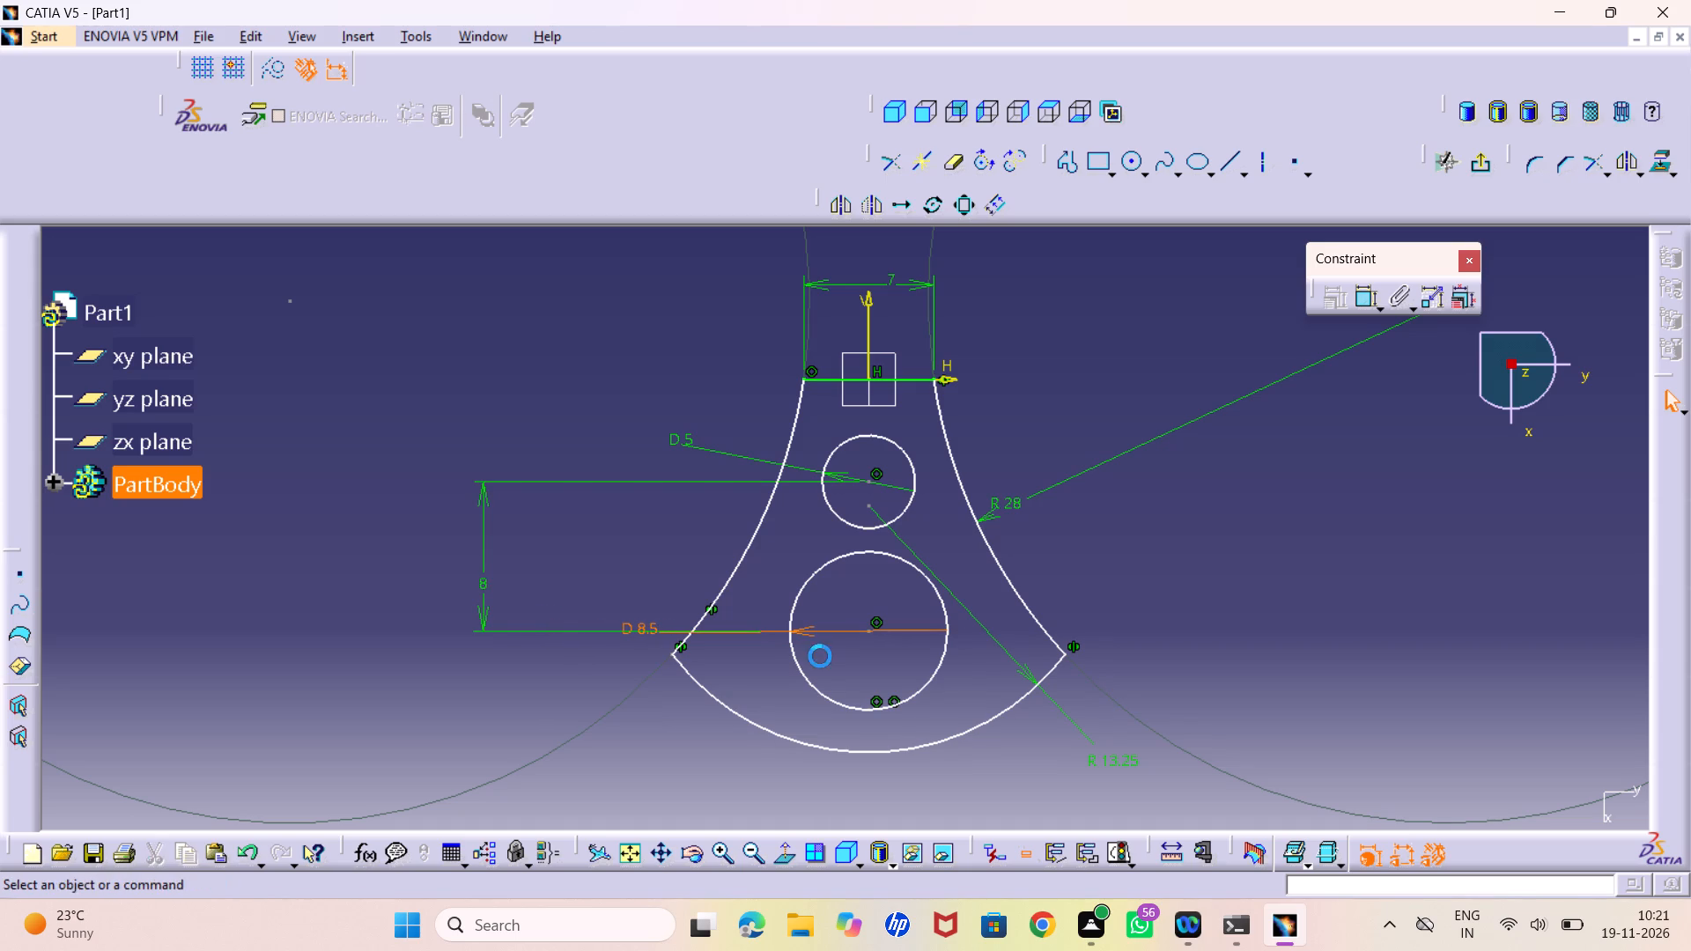
pyautogui.moveTo(807, 629); pyautogui.dragTo(812, 661)
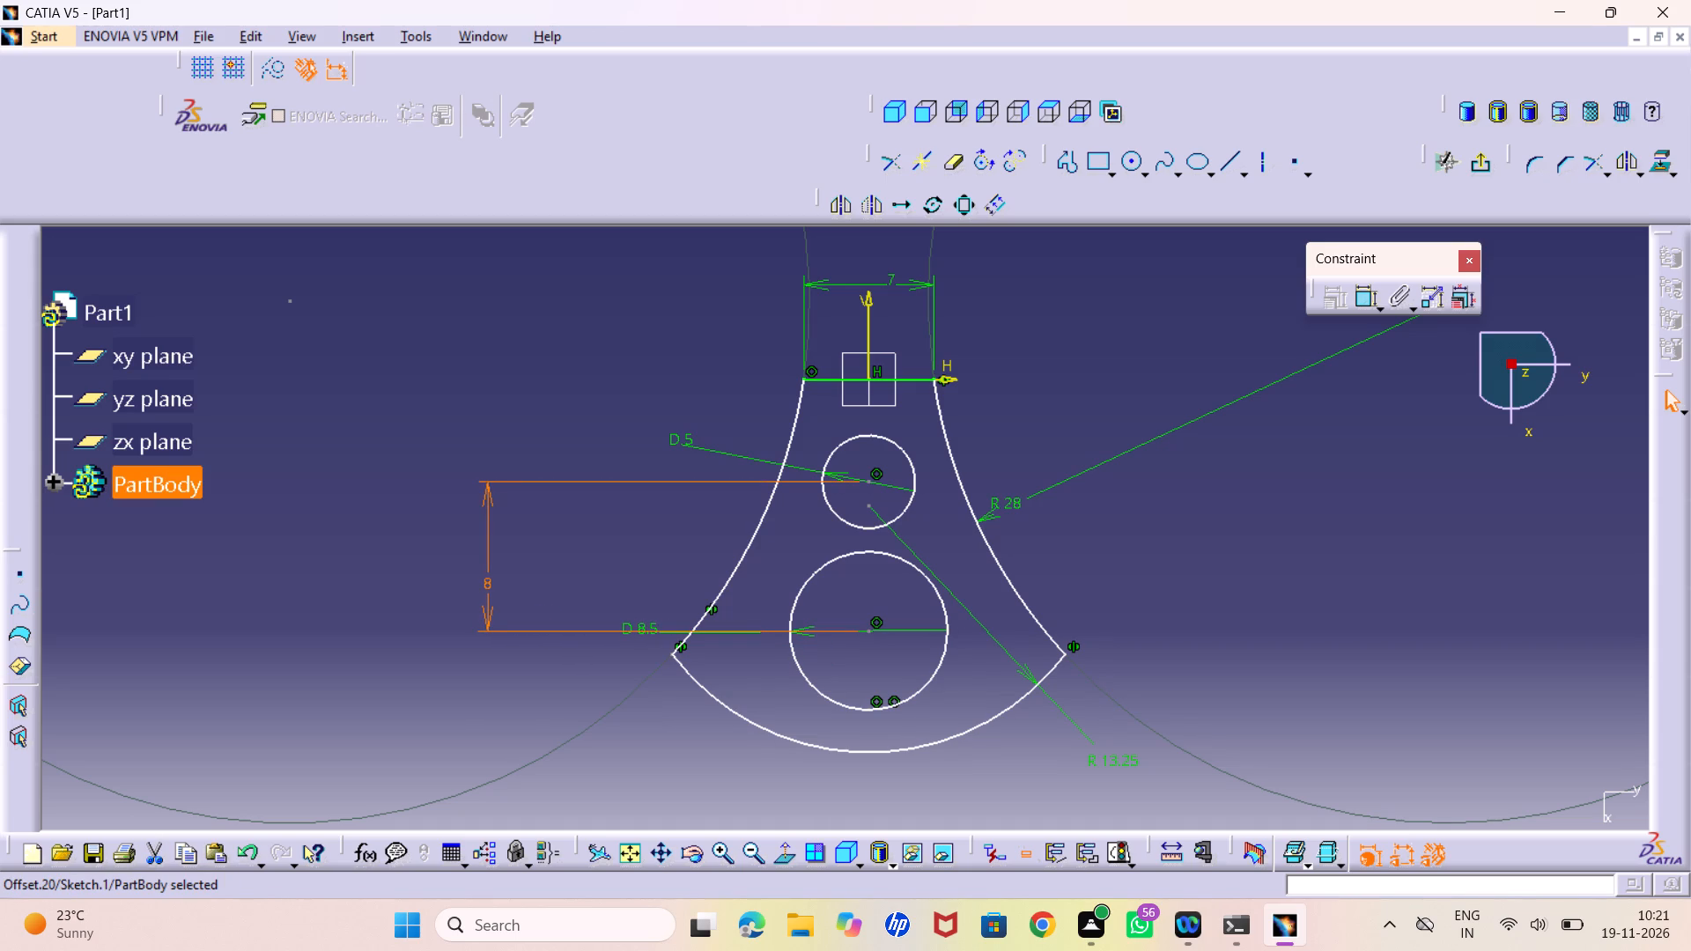
pyautogui.click(857, 665)
pyautogui.moveTo(902, 629); pyautogui.dragTo(910, 591)
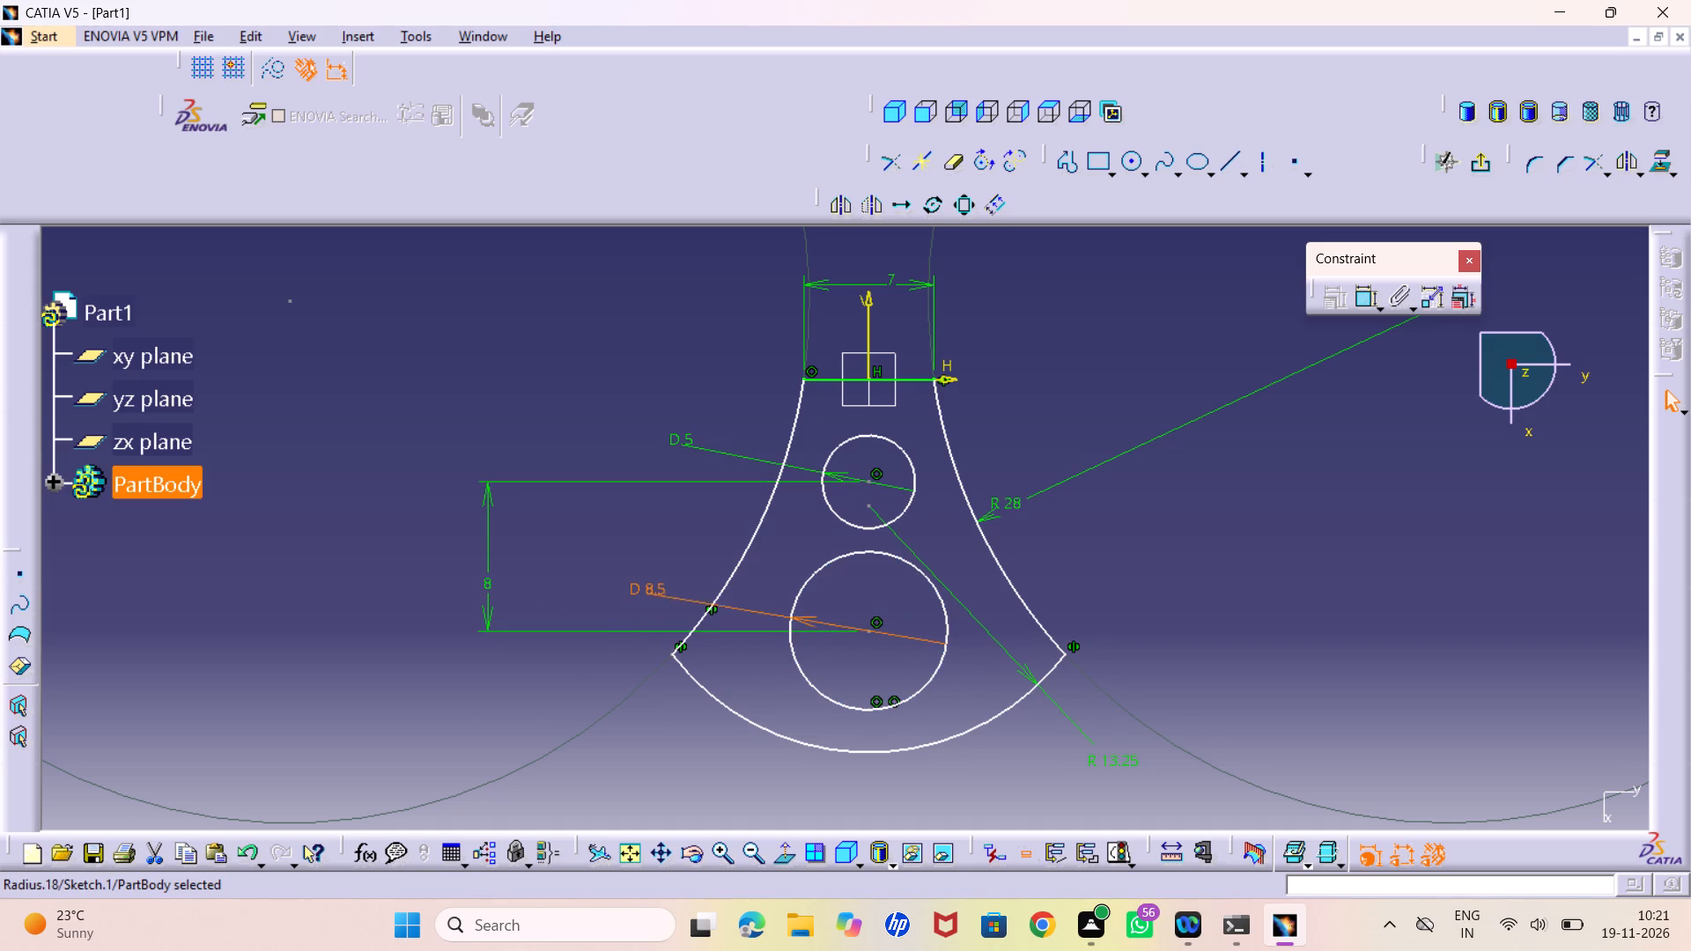
pyautogui.moveTo(910, 591); pyautogui.dragTo(910, 586)
pyautogui.moveTo(806, 613); pyautogui.dragTo(821, 715)
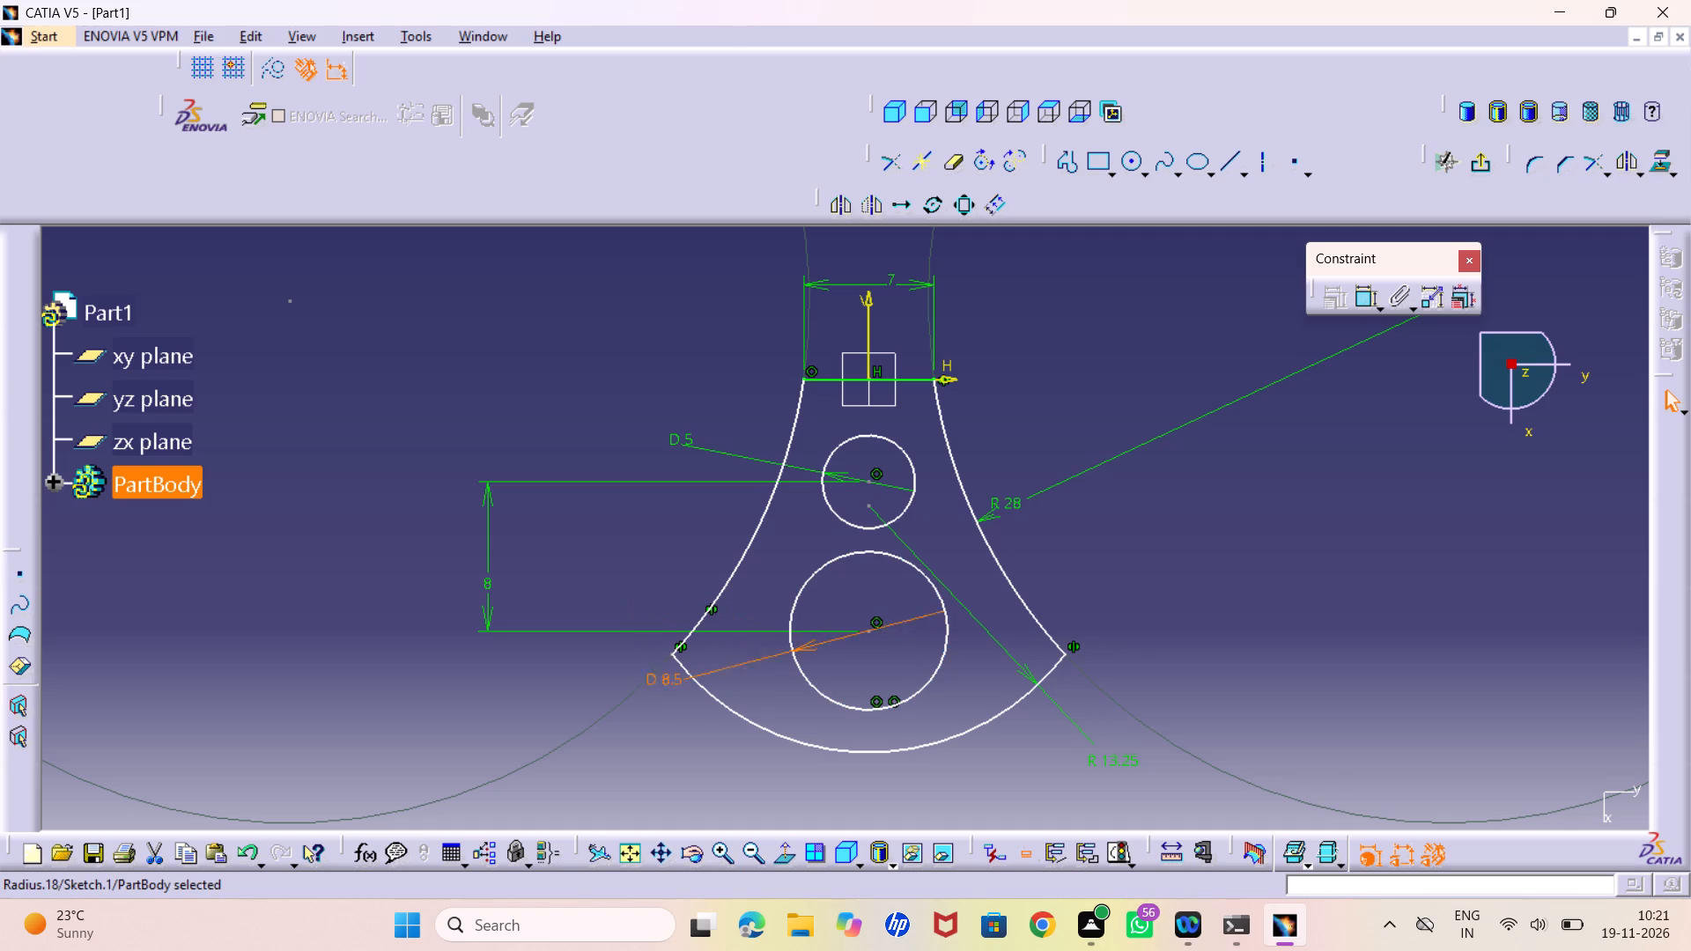
pyautogui.moveTo(821, 715); pyautogui.dragTo(841, 775)
pyautogui.click(911, 778)
# Save the part as "crank shaft" in the engine blower folder.
pyautogui.moveTo(955, 768); pyautogui.dragTo(909, 697, button='middle')
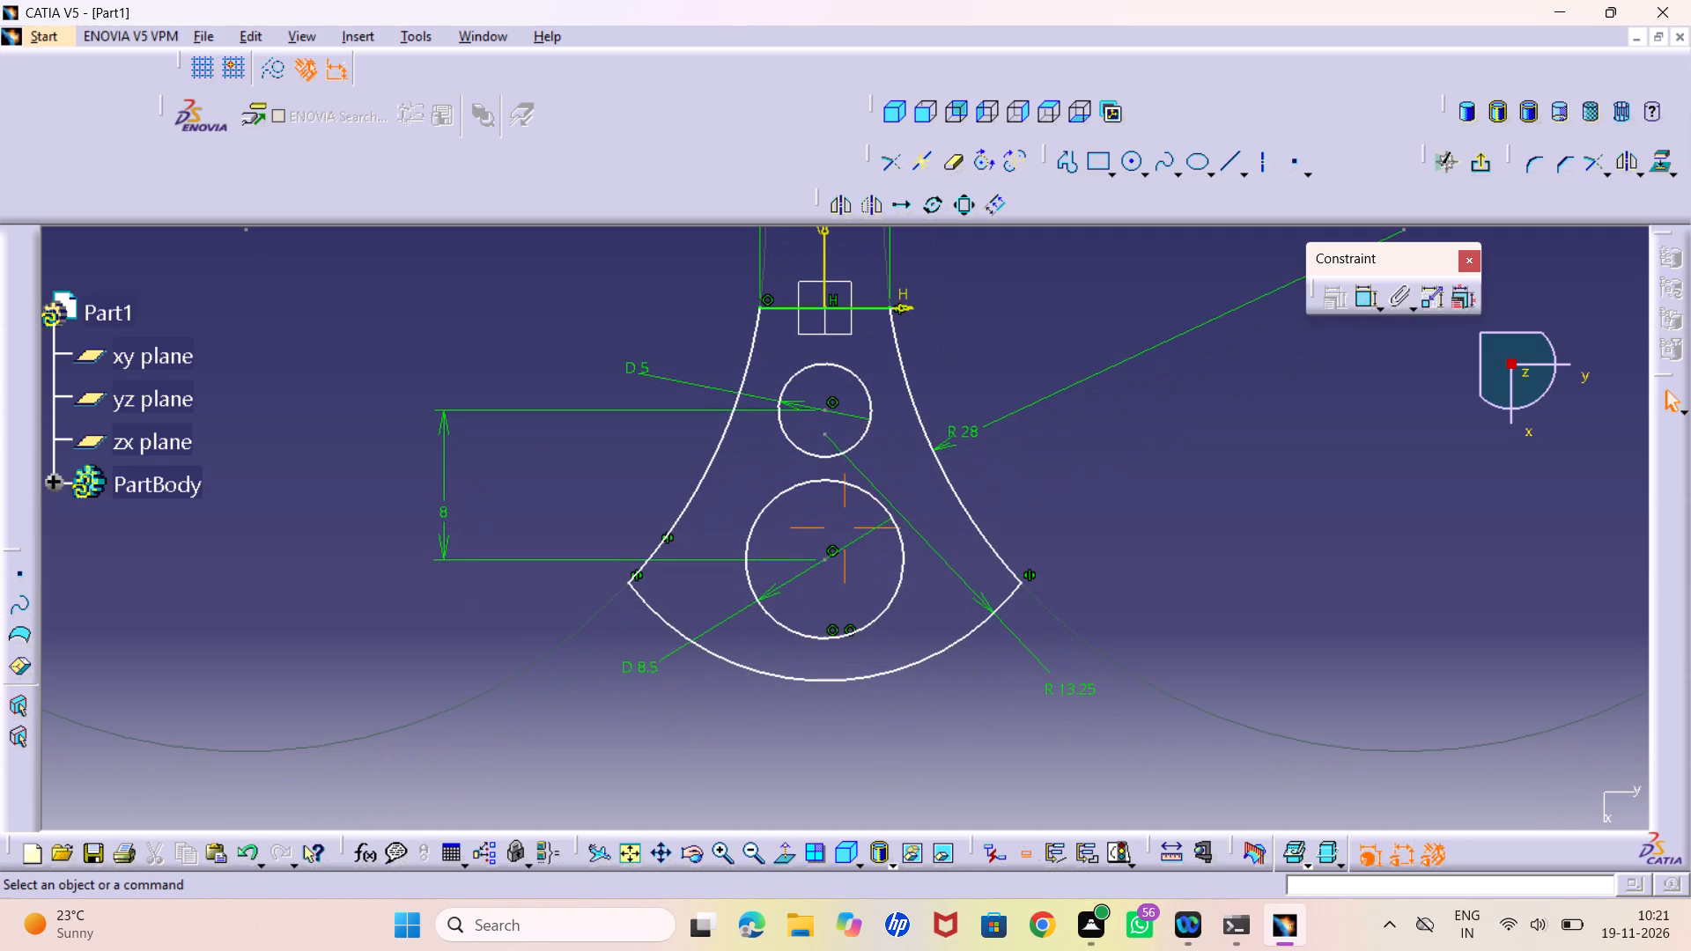
pyautogui.moveTo(898, 693); pyautogui.dragTo(901, 672, button='middle')
pyautogui.rightClick(898, 692)
pyautogui.moveTo(898, 657); pyautogui.dragTo(948, 697, button='middle')
pyautogui.hotkey('ctrl', 's')
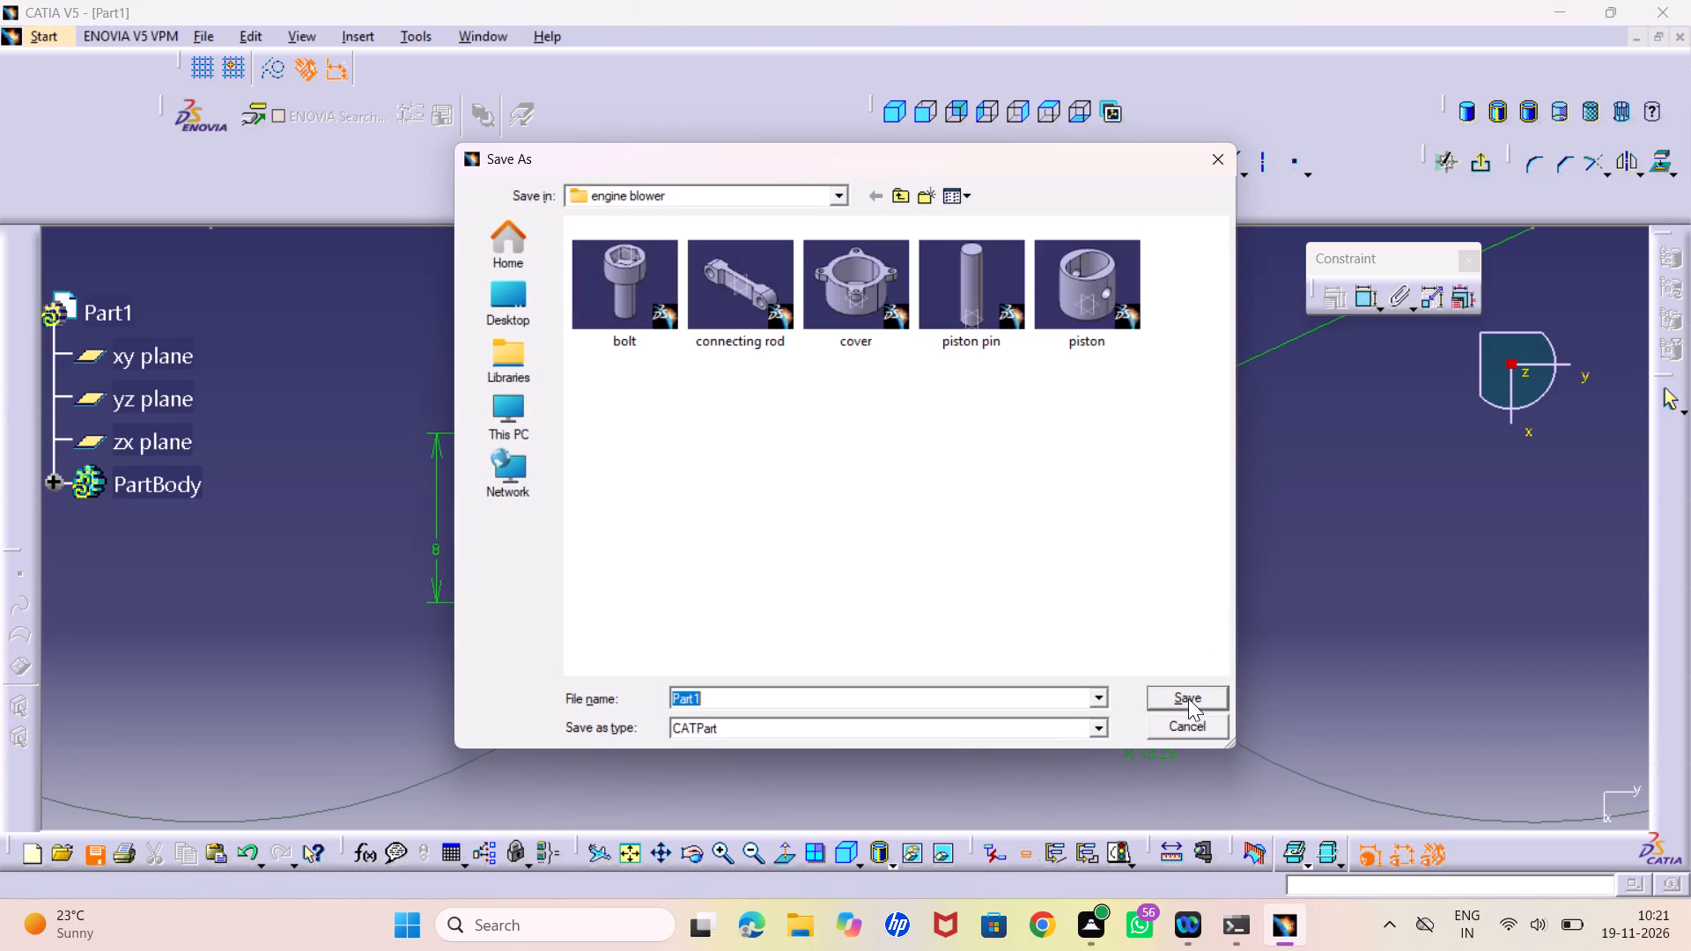
pyautogui.write('cra')
pyautogui.write('nk')
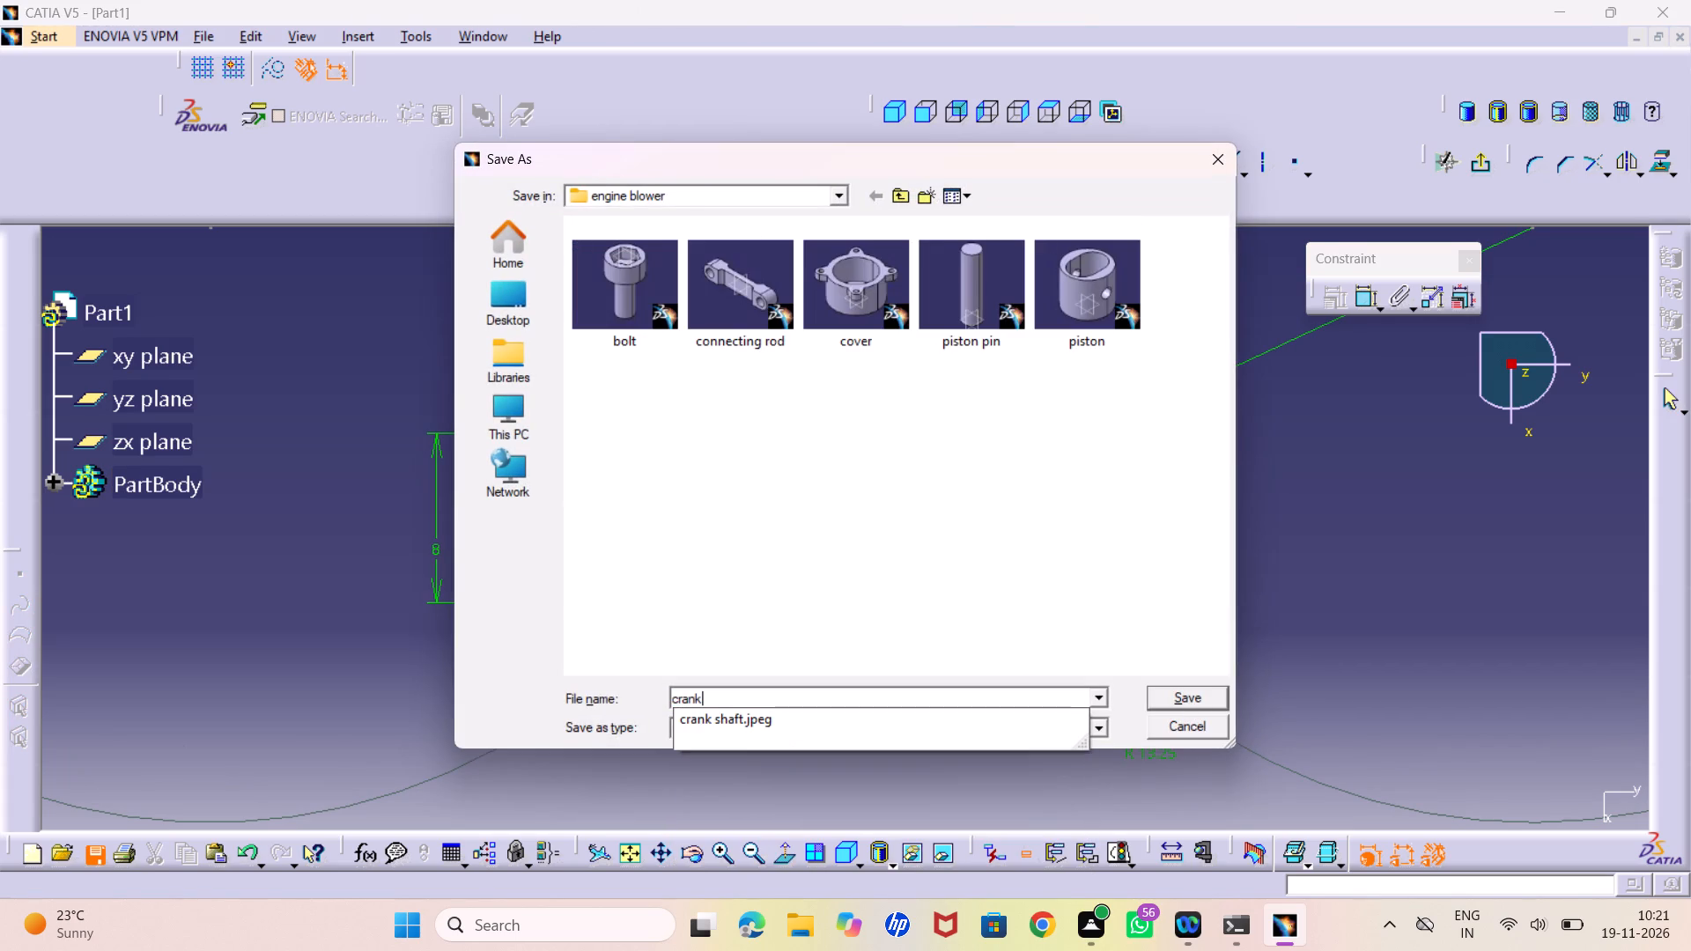
pyautogui.press('space')
pyautogui.write('shaft')
pyautogui.press('Return')
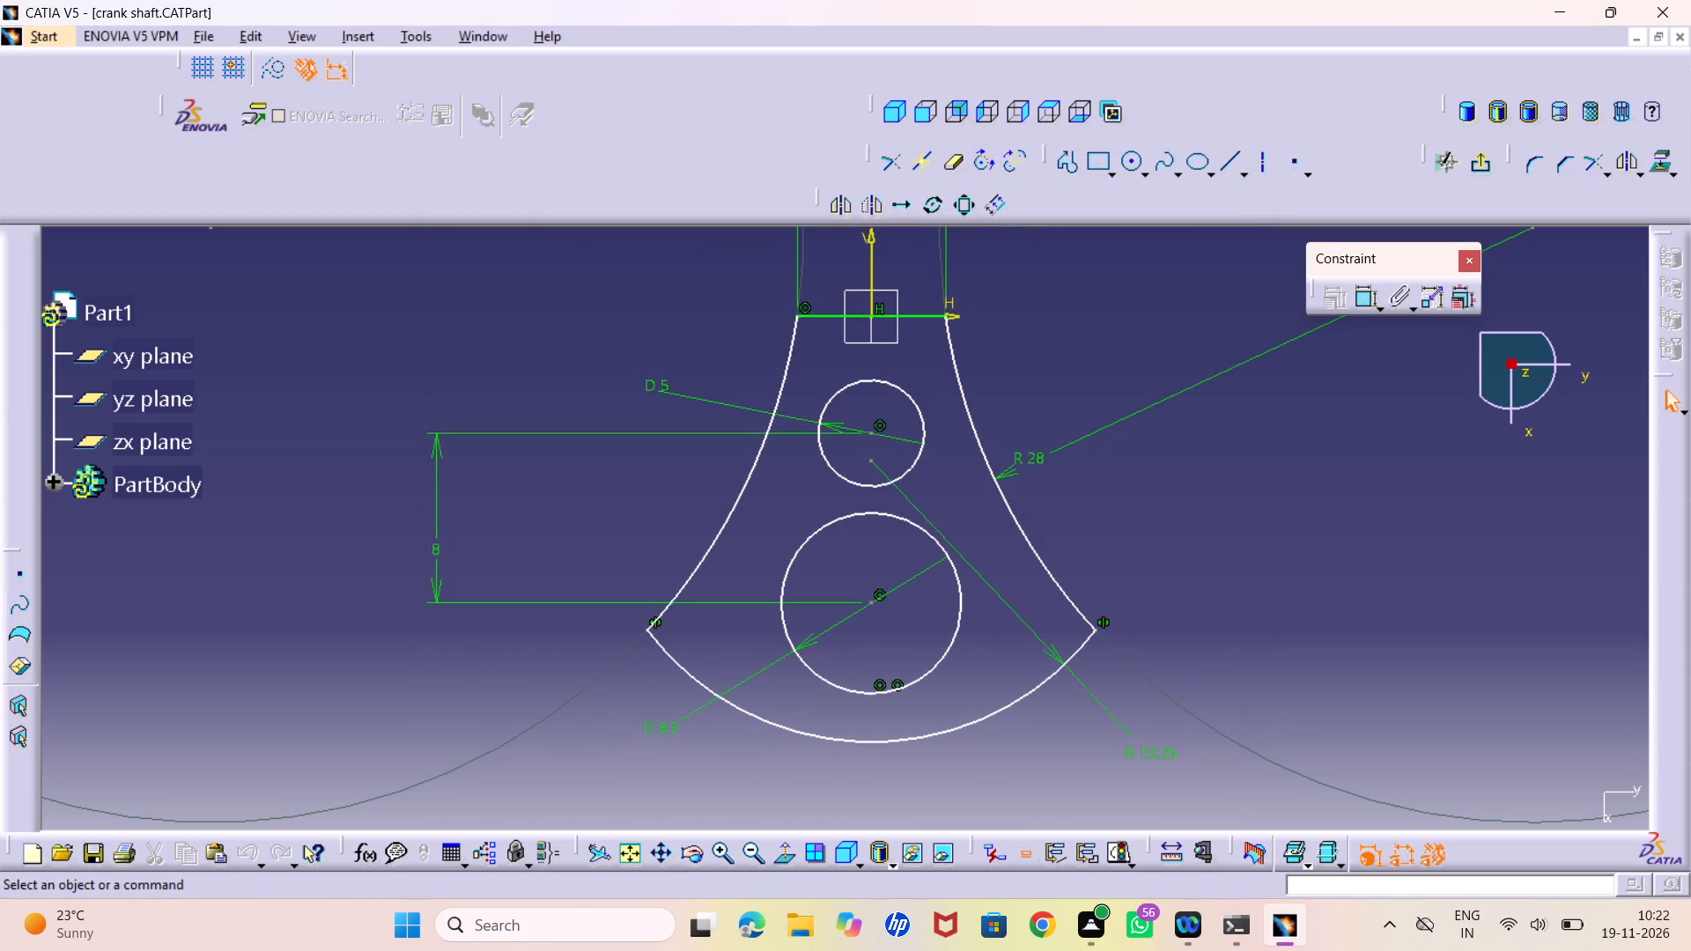
# Move the 5 mm circle's diameter dimension to the positive H side, just outside the profile.
pyautogui.moveTo(1156, 593); pyautogui.dragTo(1176, 616, button='middle')
pyautogui.rightClick(1156, 593)
pyautogui.rightClick(1148, 553)
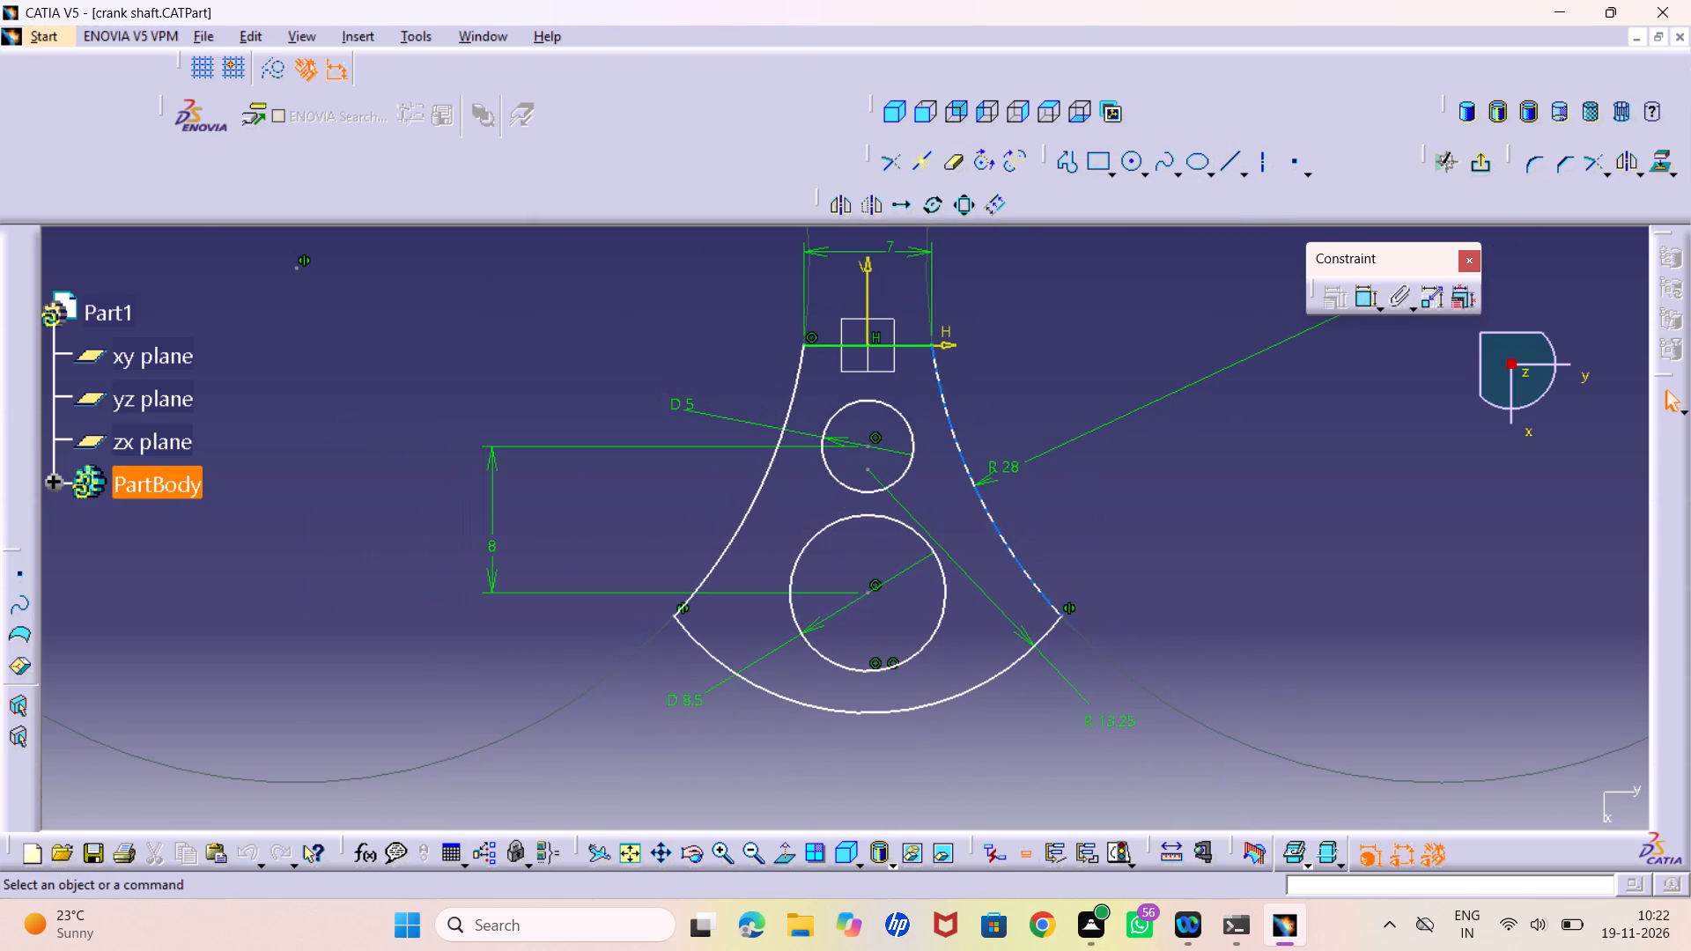
pyautogui.moveTo(679, 404); pyautogui.dragTo(989, 400)
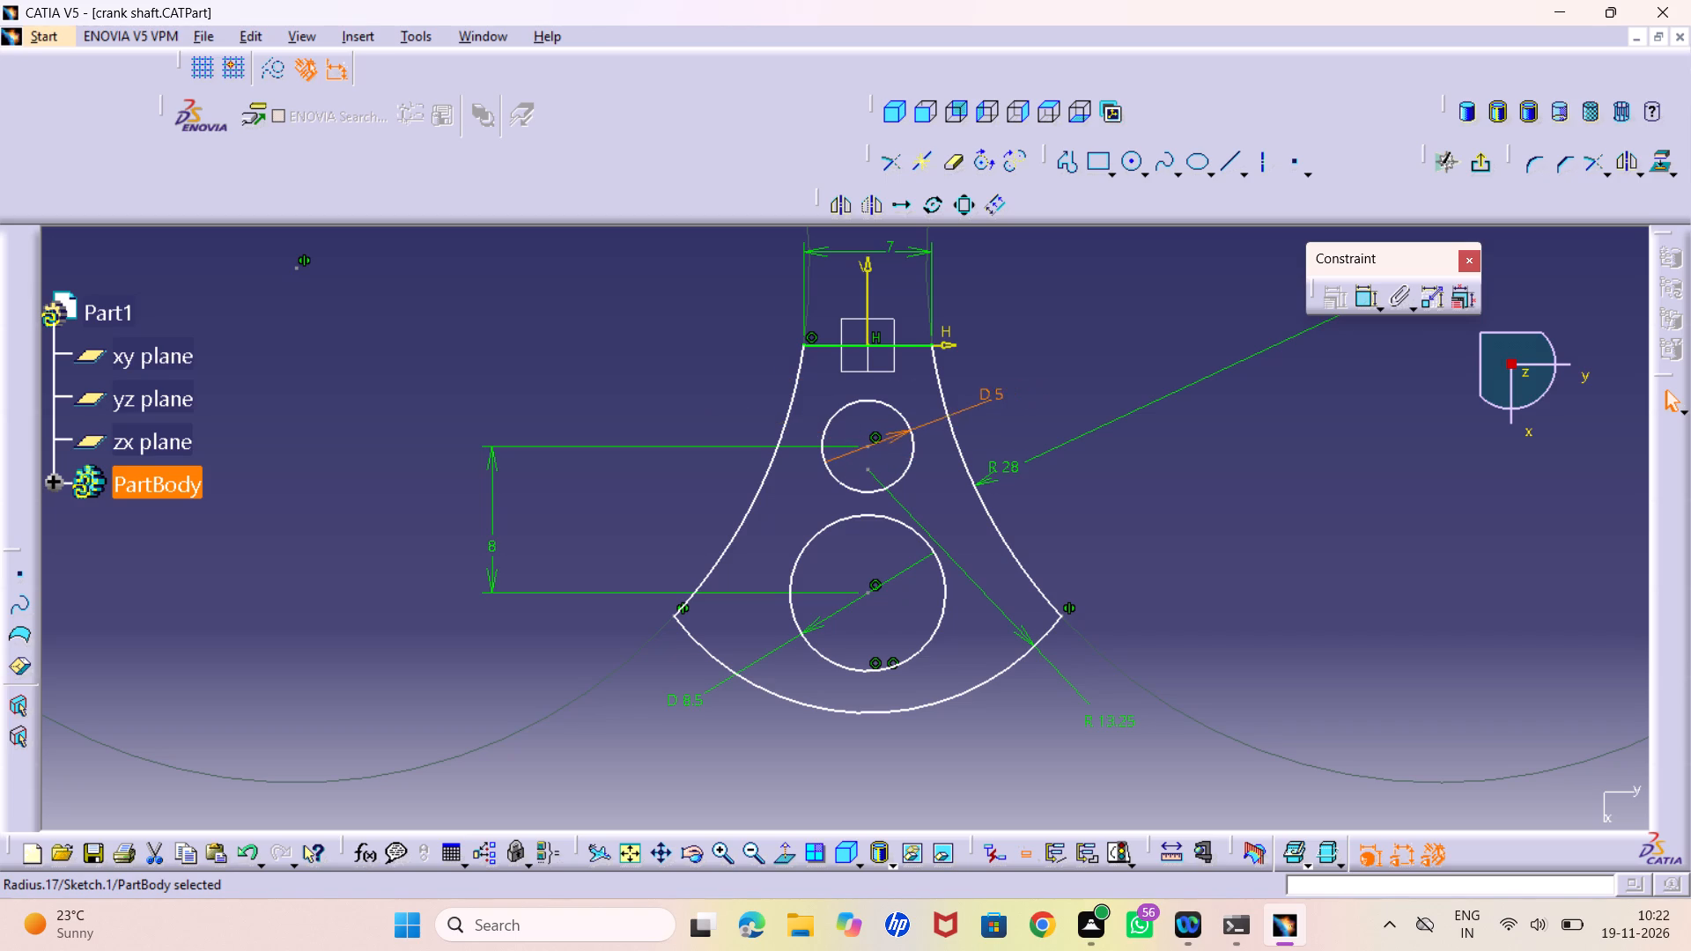
pyautogui.moveTo(989, 400); pyautogui.dragTo(978, 398)
pyautogui.click(1185, 571)
# Dimension the distance from the profile's top line to the bottom arc on the negative H side and set it to 30 mm.
pyautogui.moveTo(1141, 540); pyautogui.dragTo(1141, 536, button='middle')
pyautogui.rightClick(1141, 540)
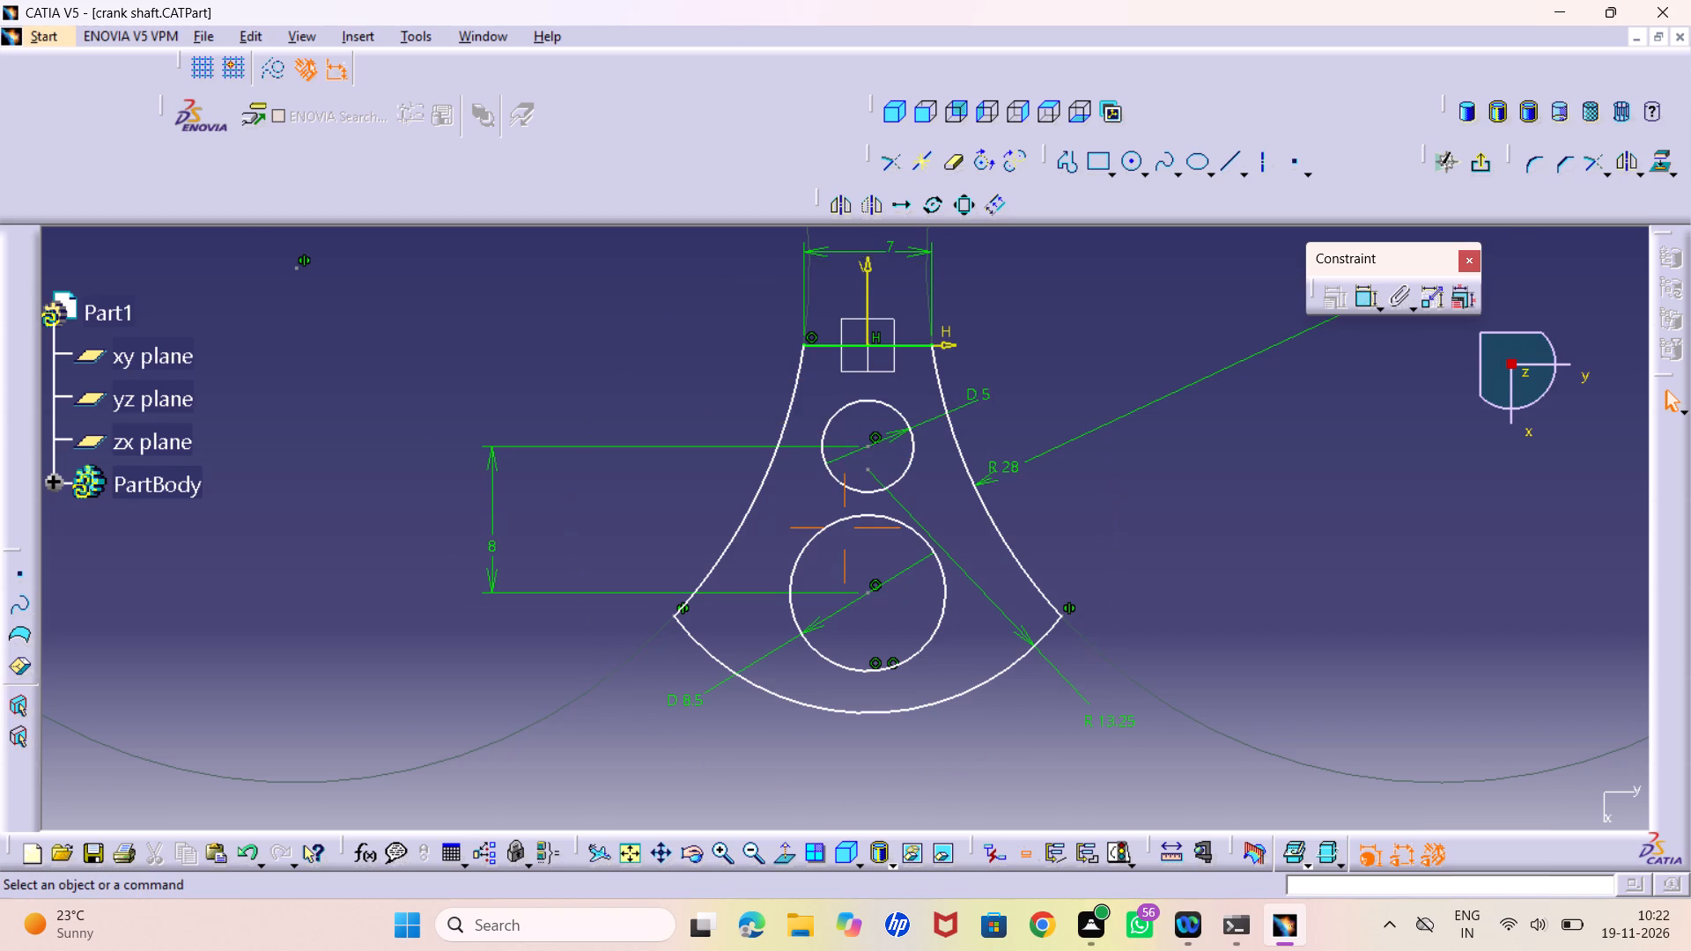
pyautogui.moveTo(1141, 536); pyautogui.dragTo(1151, 591, button='middle')
pyautogui.rightClick(1134, 522)
pyautogui.moveTo(1122, 553); pyautogui.dragTo(1116, 529, button='middle')
pyautogui.rightClick(1122, 553)
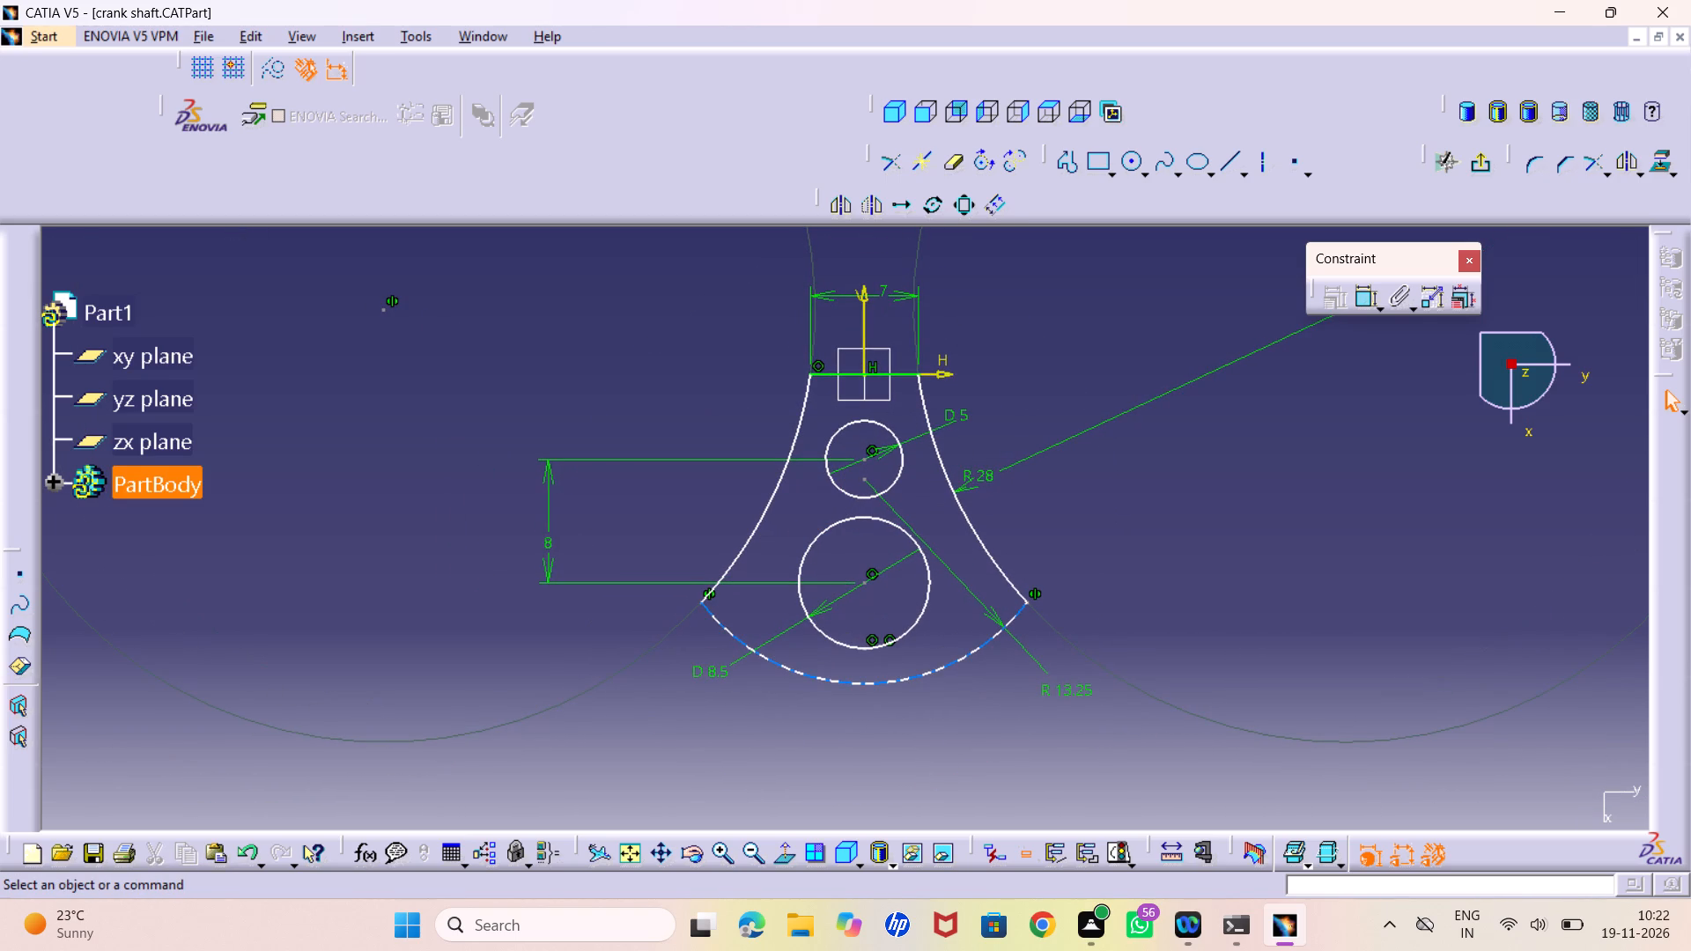
pyautogui.doubleClick(1361, 292)
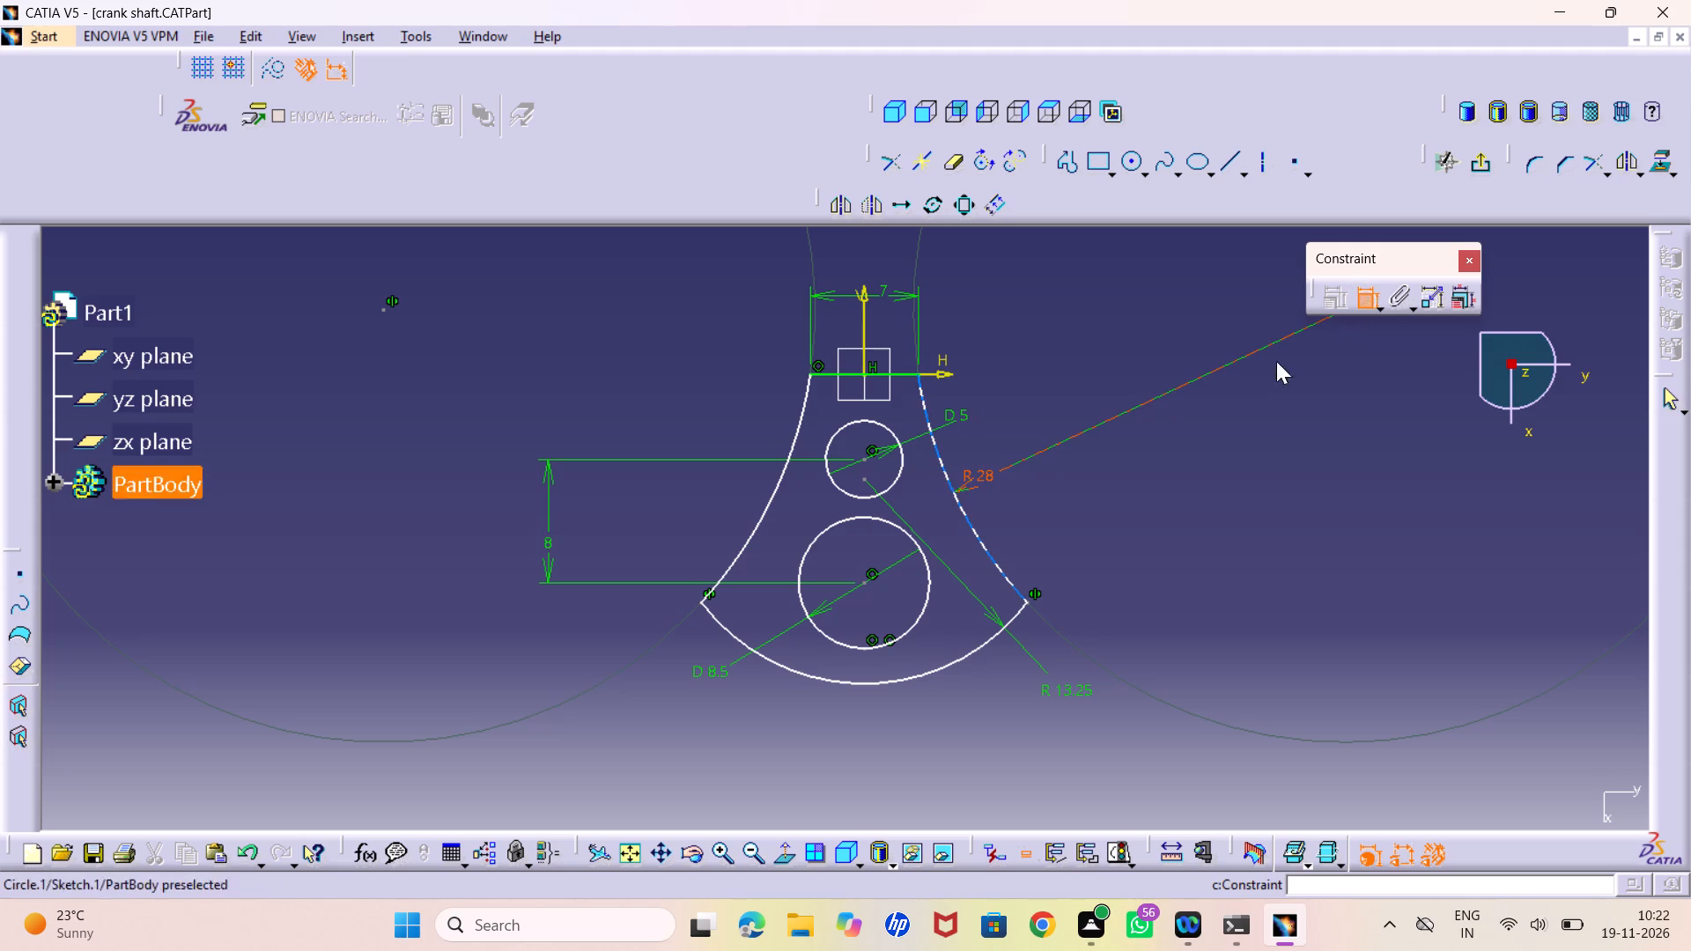
pyautogui.click(858, 679)
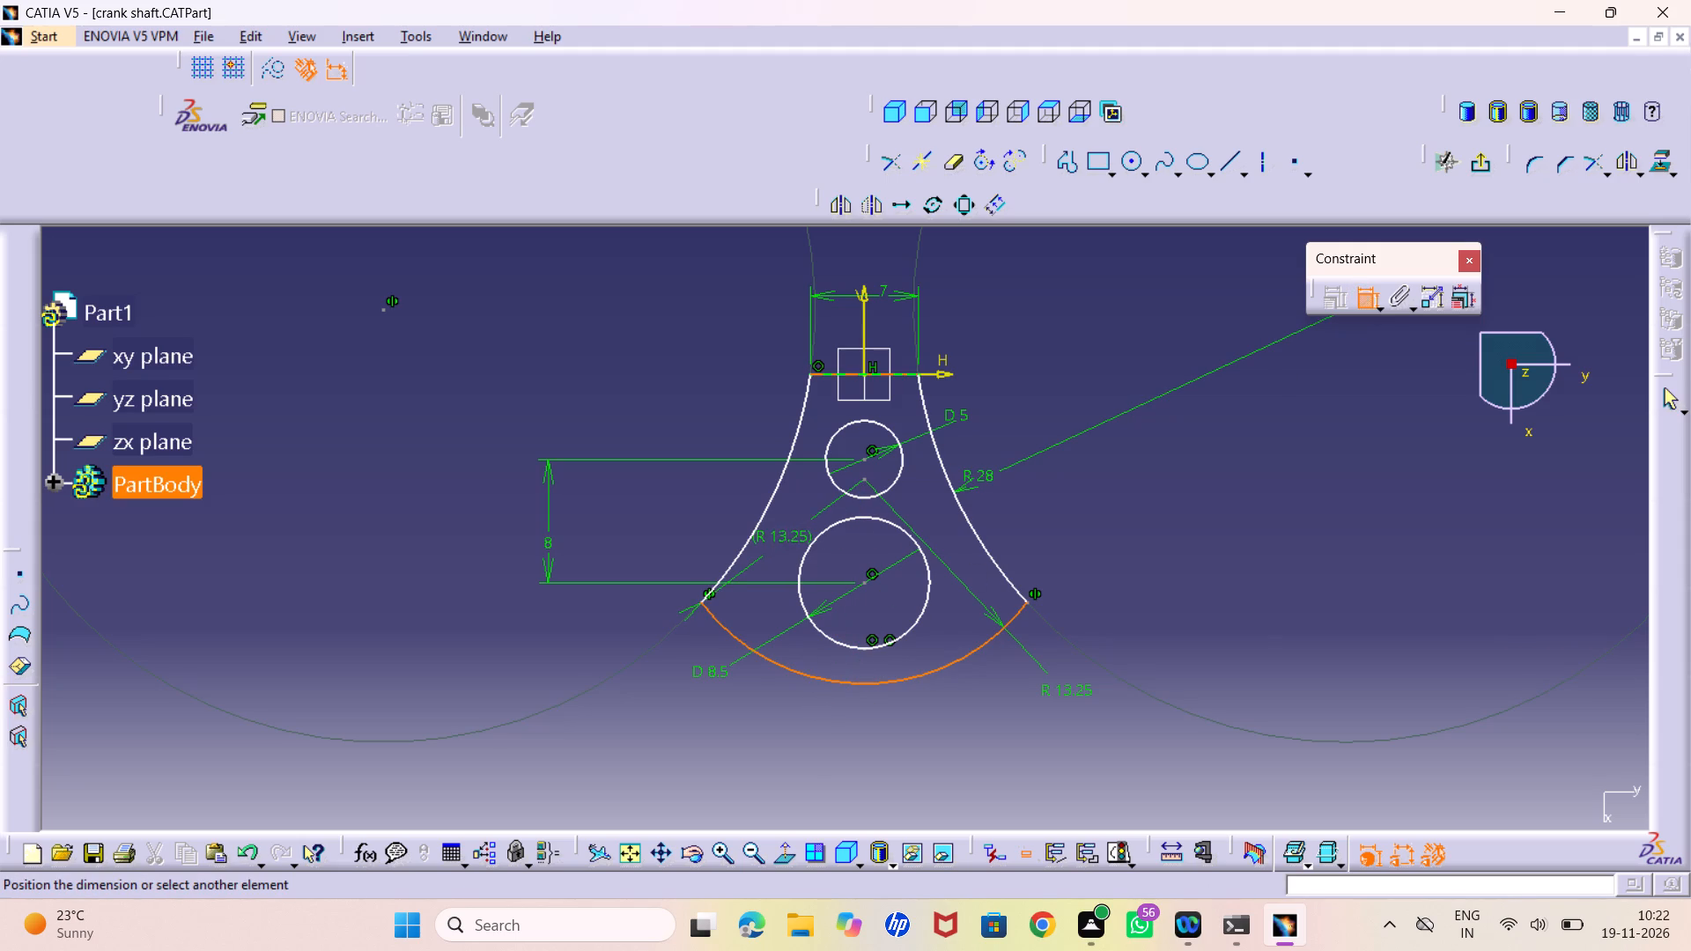
pyautogui.moveTo(826, 375); pyautogui.dragTo(795, 387)
pyautogui.click(361, 543)
pyautogui.doubleClick(356, 537)
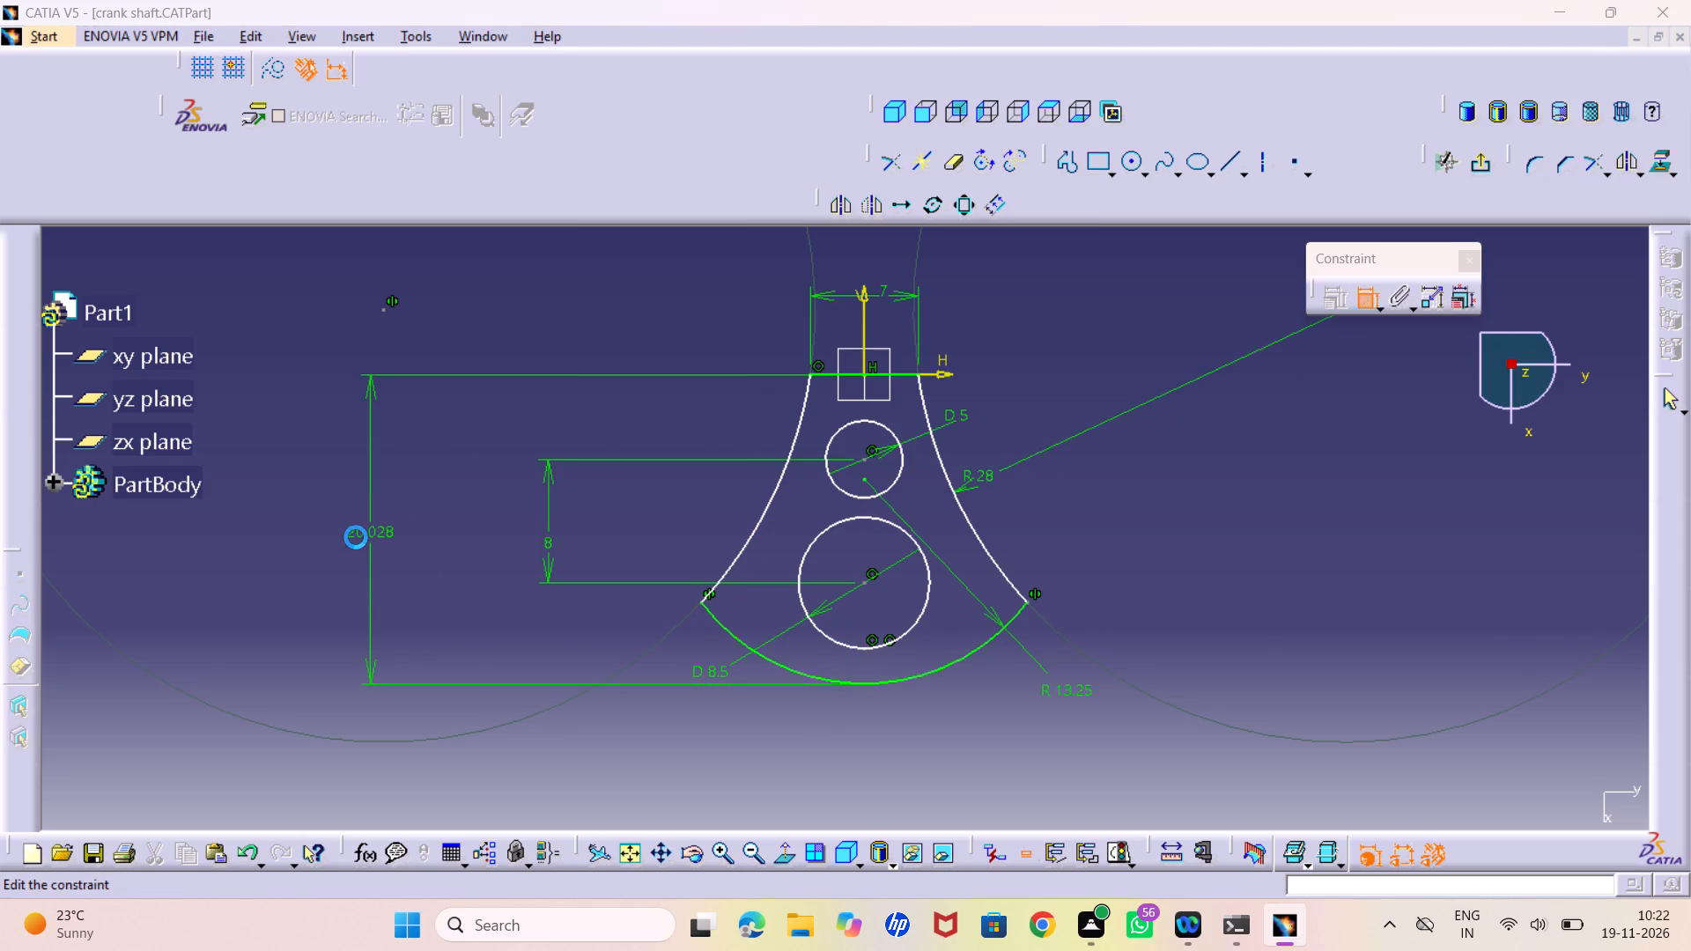
pyautogui.write('30')
pyautogui.press('Return')
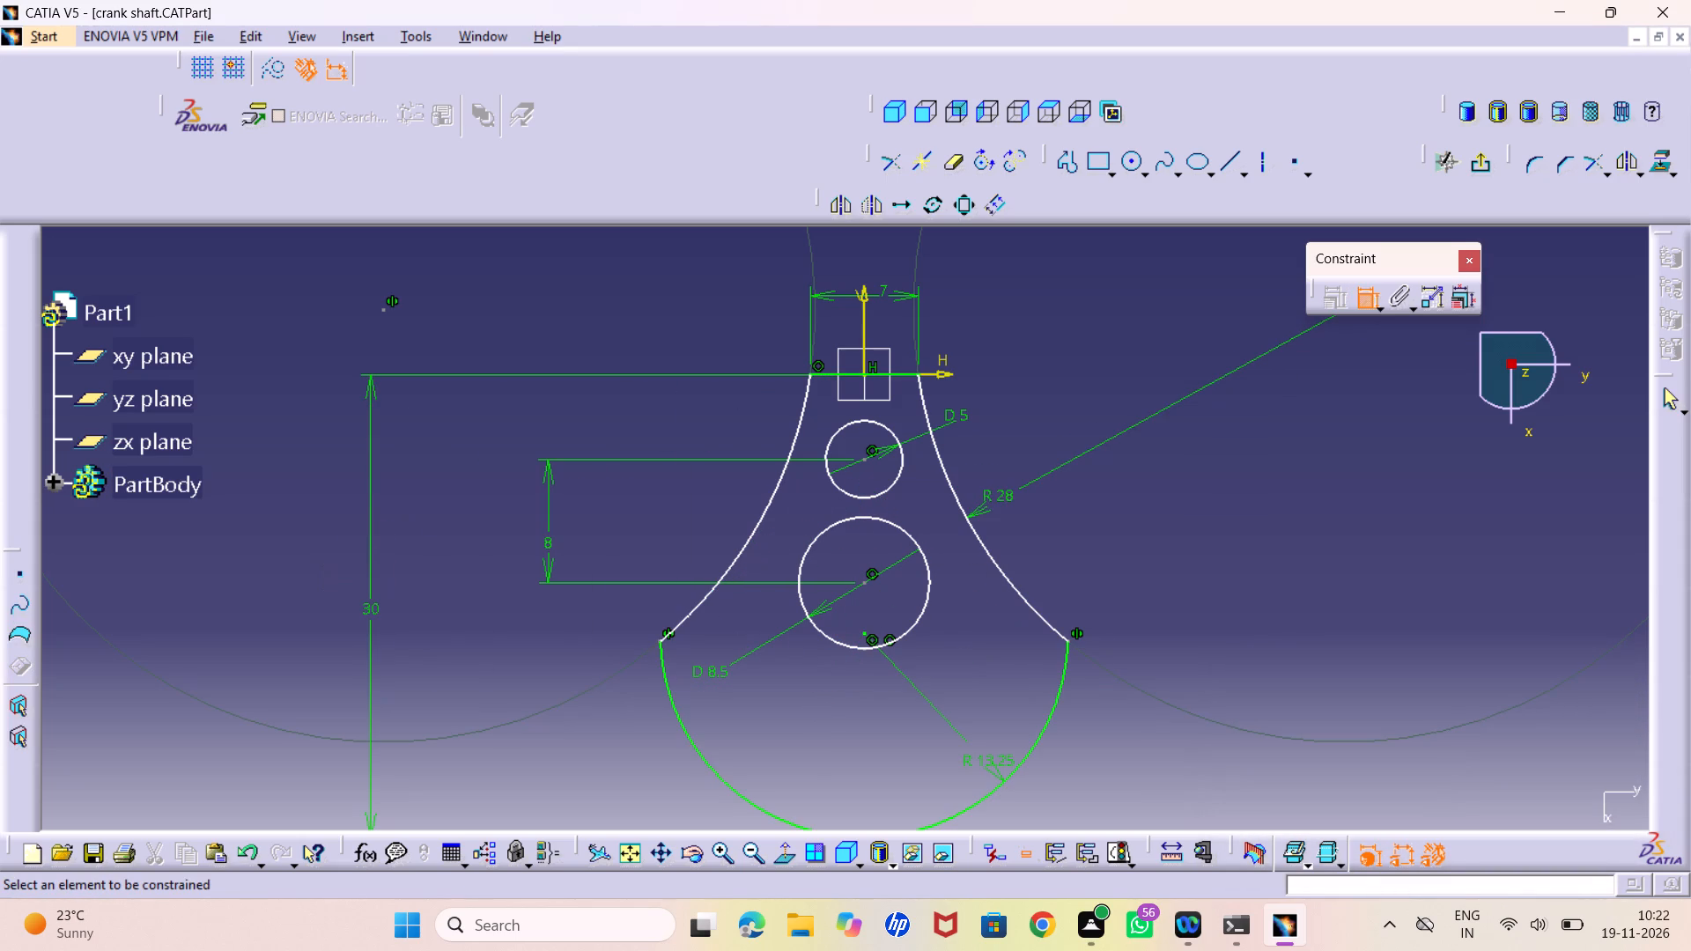
# Constrain the 8.5 mm circle and the profile's bottom arc with a concentricity constraint.
pyautogui.moveTo(788, 744); pyautogui.dragTo(775, 717, button='middle')
pyautogui.rightClick(775, 702)
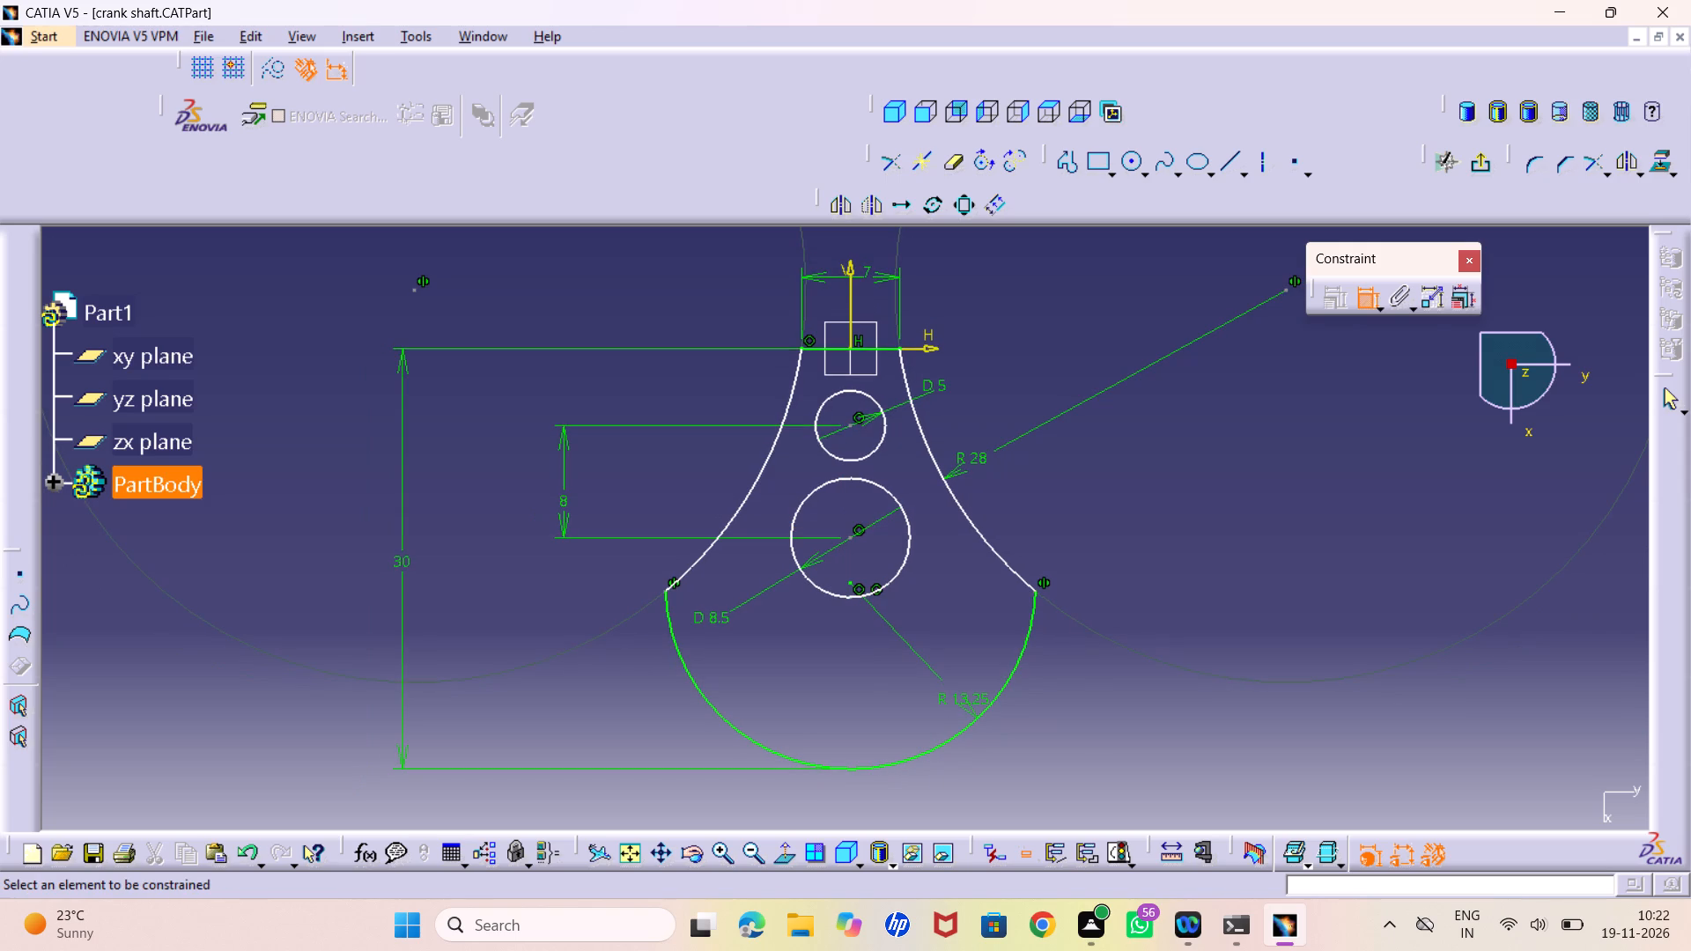
pyautogui.moveTo(835, 595); pyautogui.dragTo(835, 610)
pyautogui.click(898, 764)
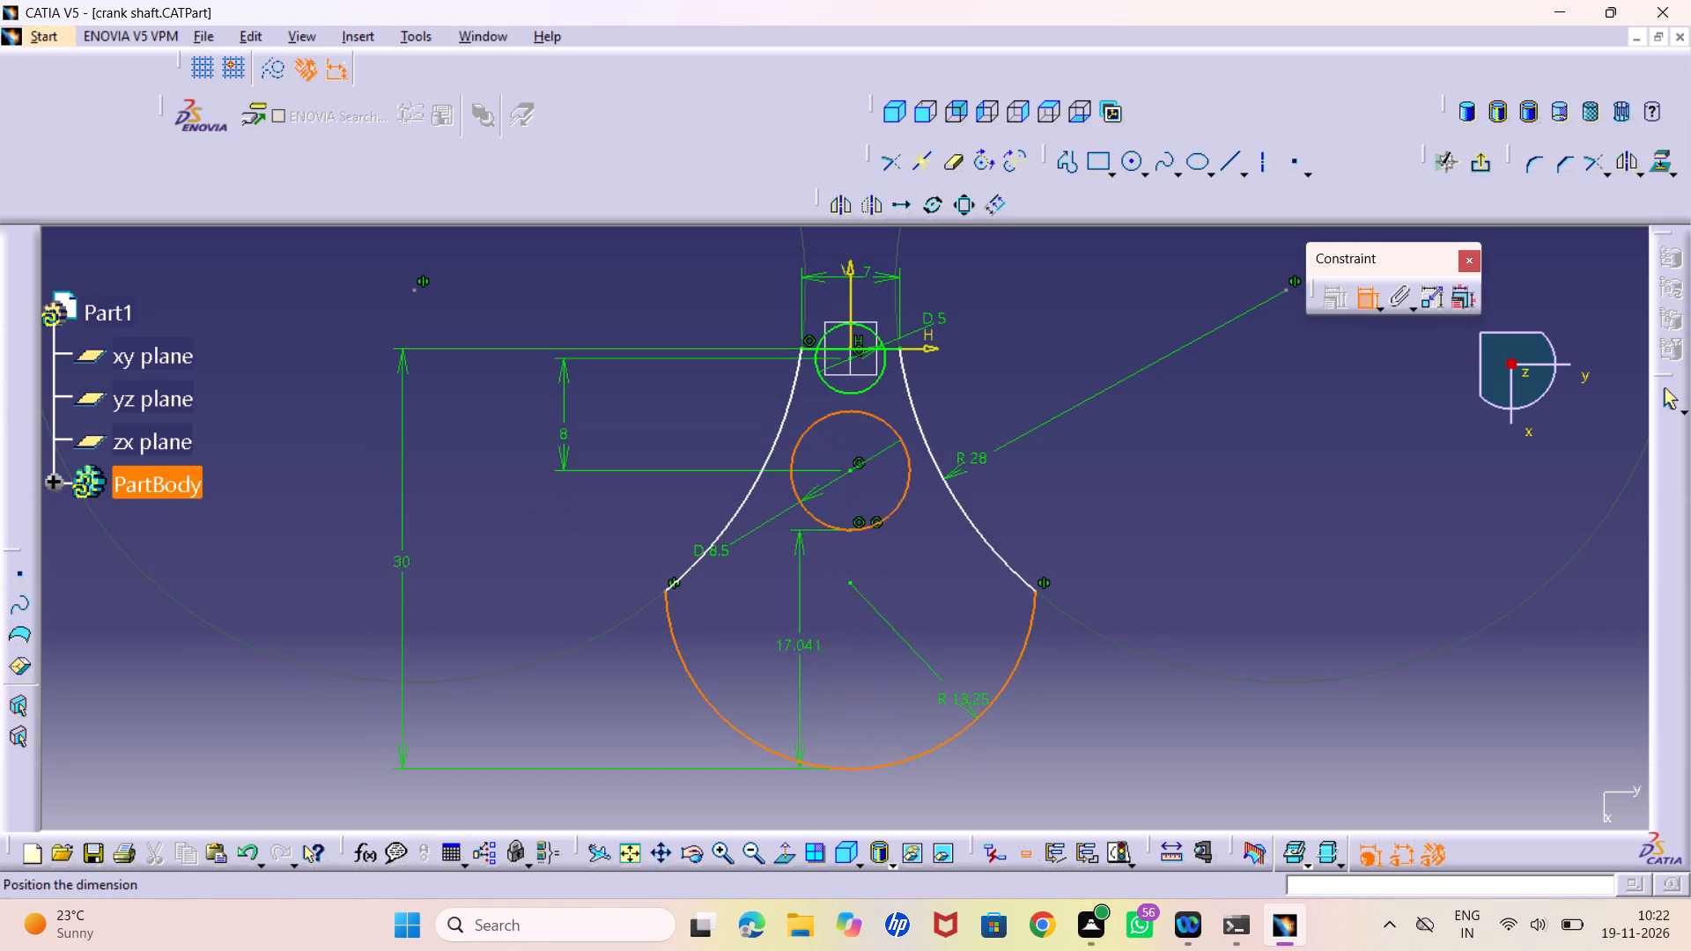
pyautogui.rightClick(1214, 607)
pyautogui.click(1284, 467)
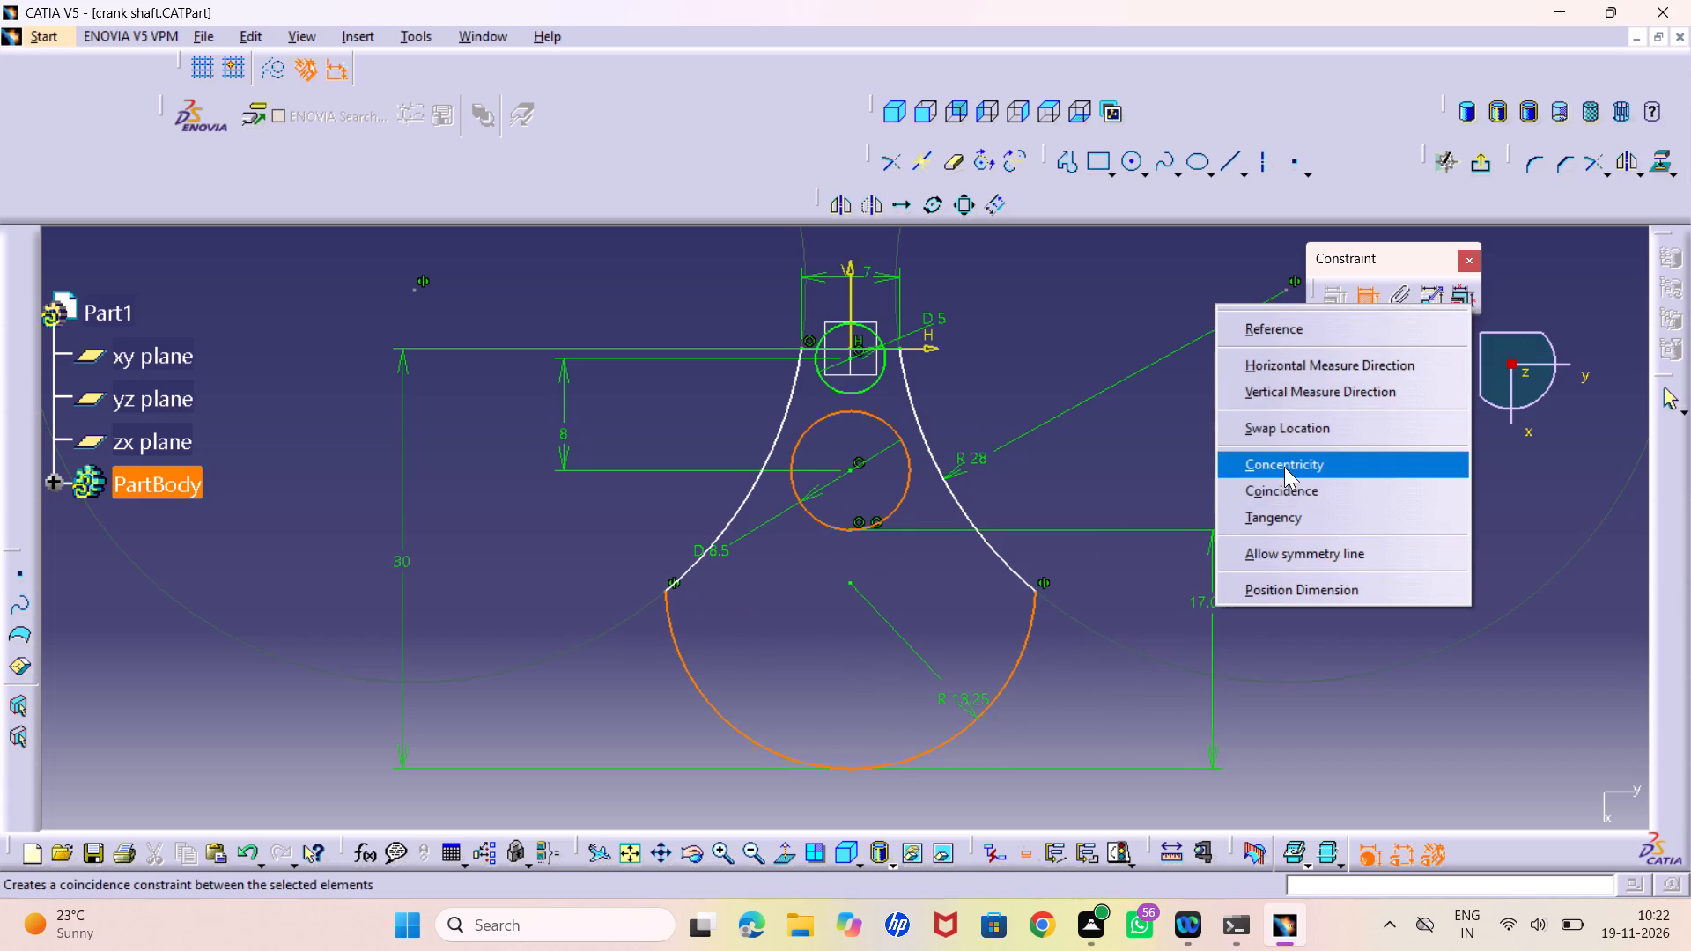
pyautogui.moveTo(1139, 628); pyautogui.dragTo(1140, 602, button='middle')
pyautogui.rightClick(1139, 628)
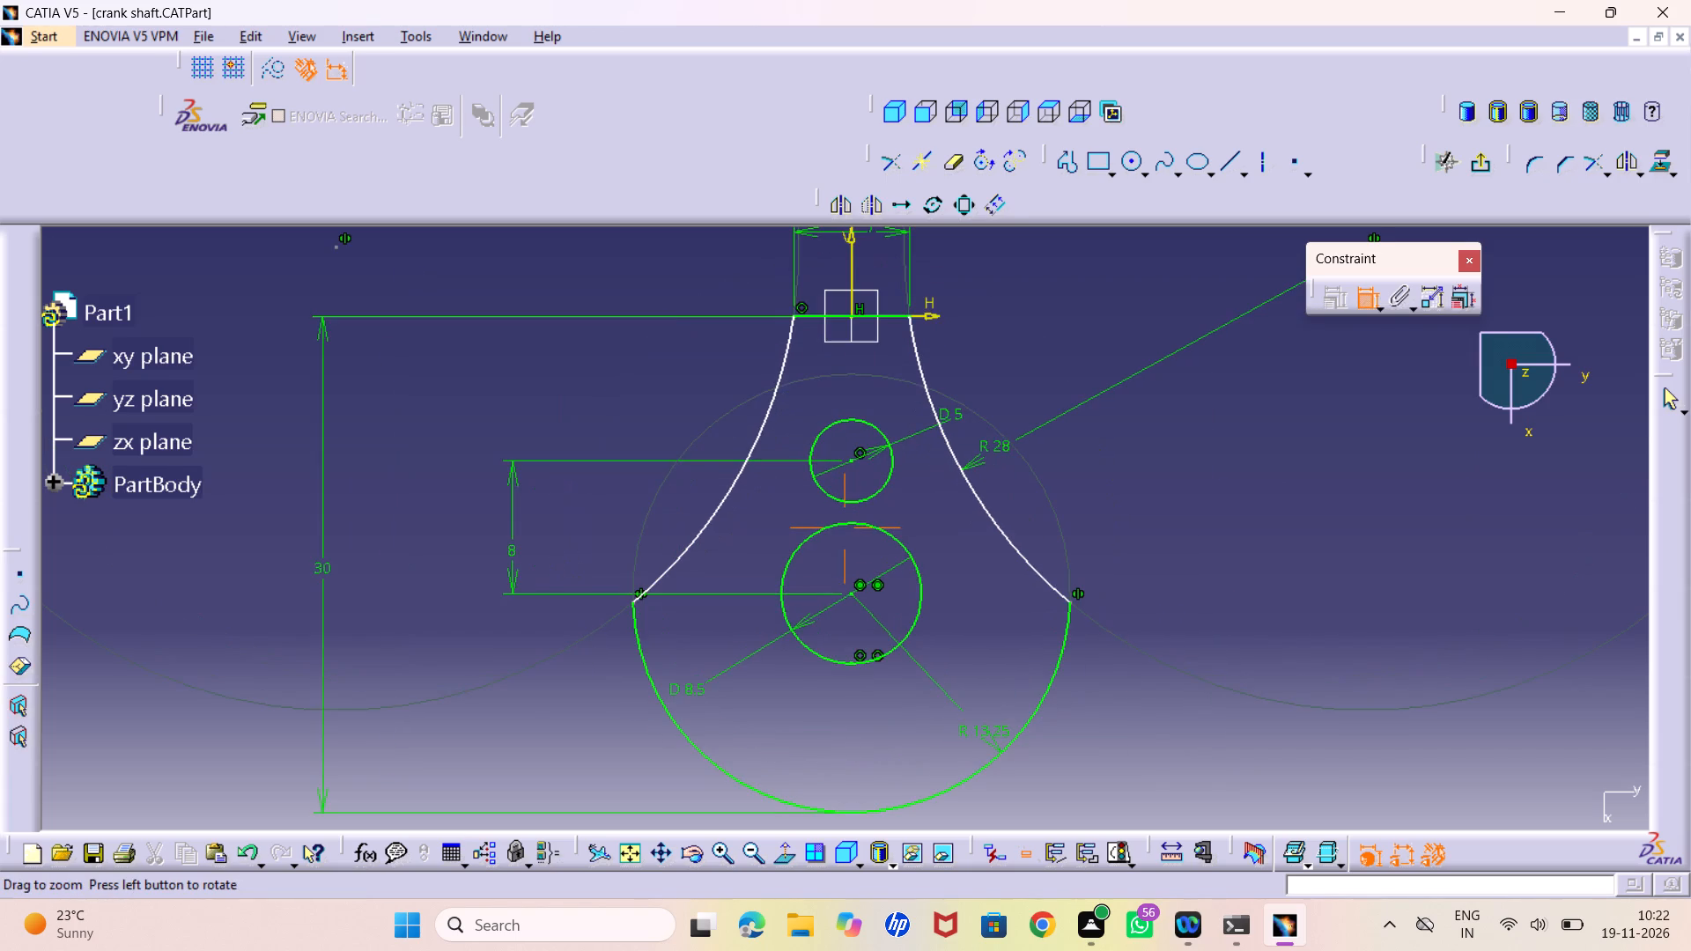
pyautogui.moveTo(1140, 602); pyautogui.dragTo(1153, 626, button='middle')
pyautogui.rightClick(1140, 602)
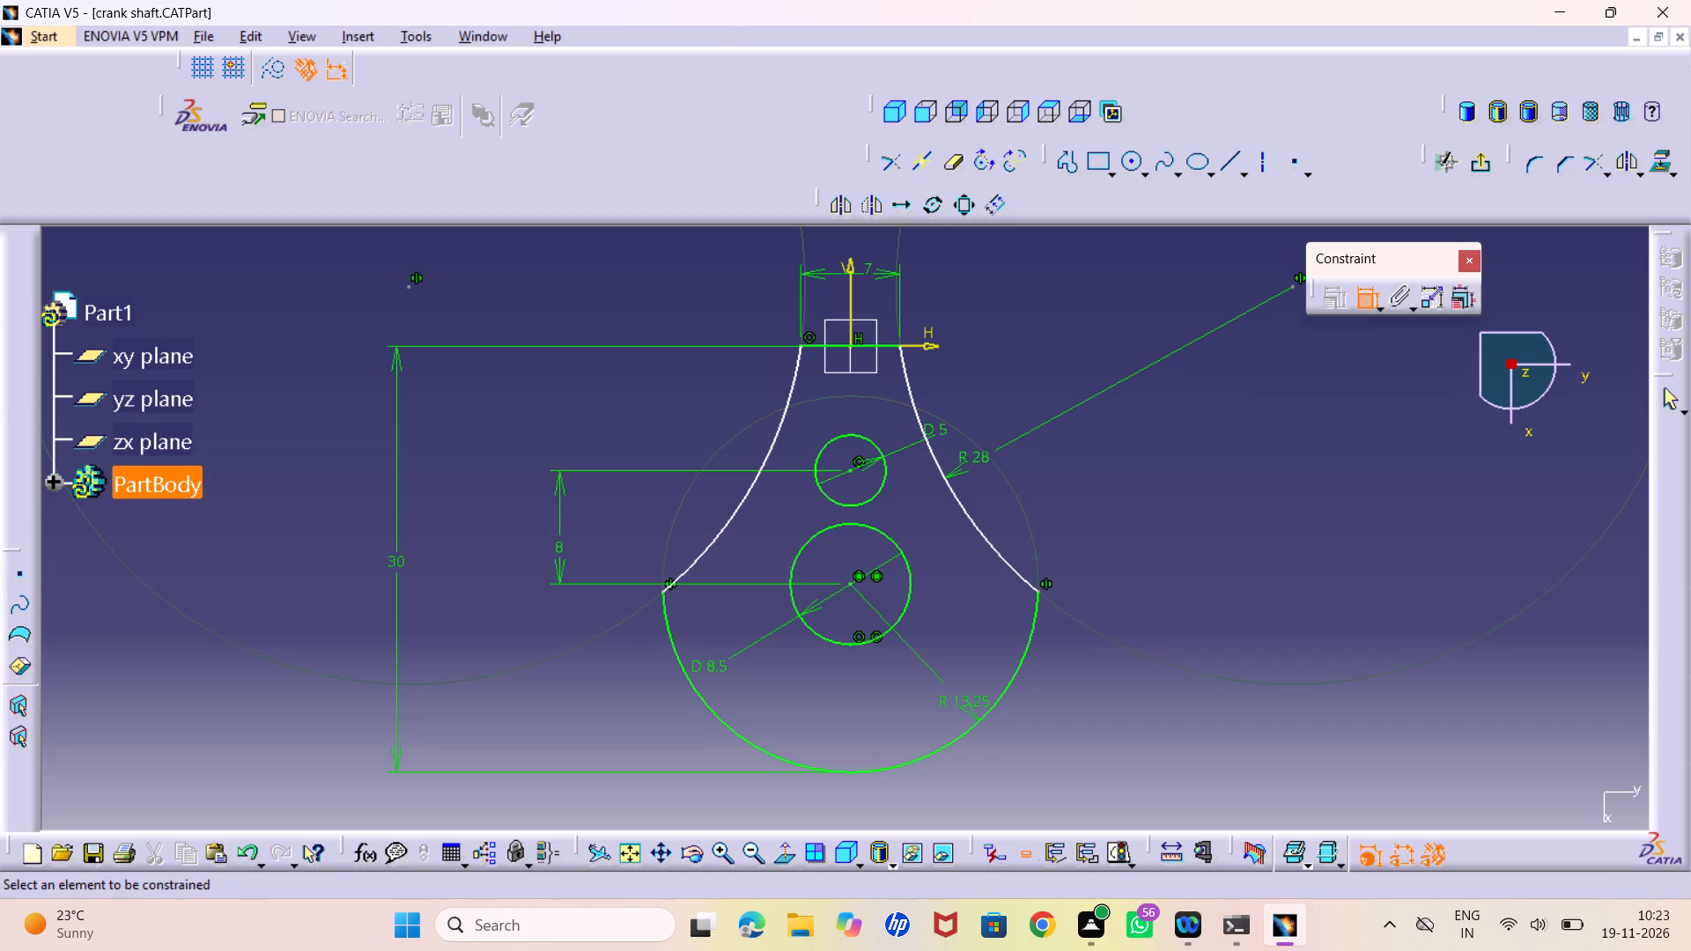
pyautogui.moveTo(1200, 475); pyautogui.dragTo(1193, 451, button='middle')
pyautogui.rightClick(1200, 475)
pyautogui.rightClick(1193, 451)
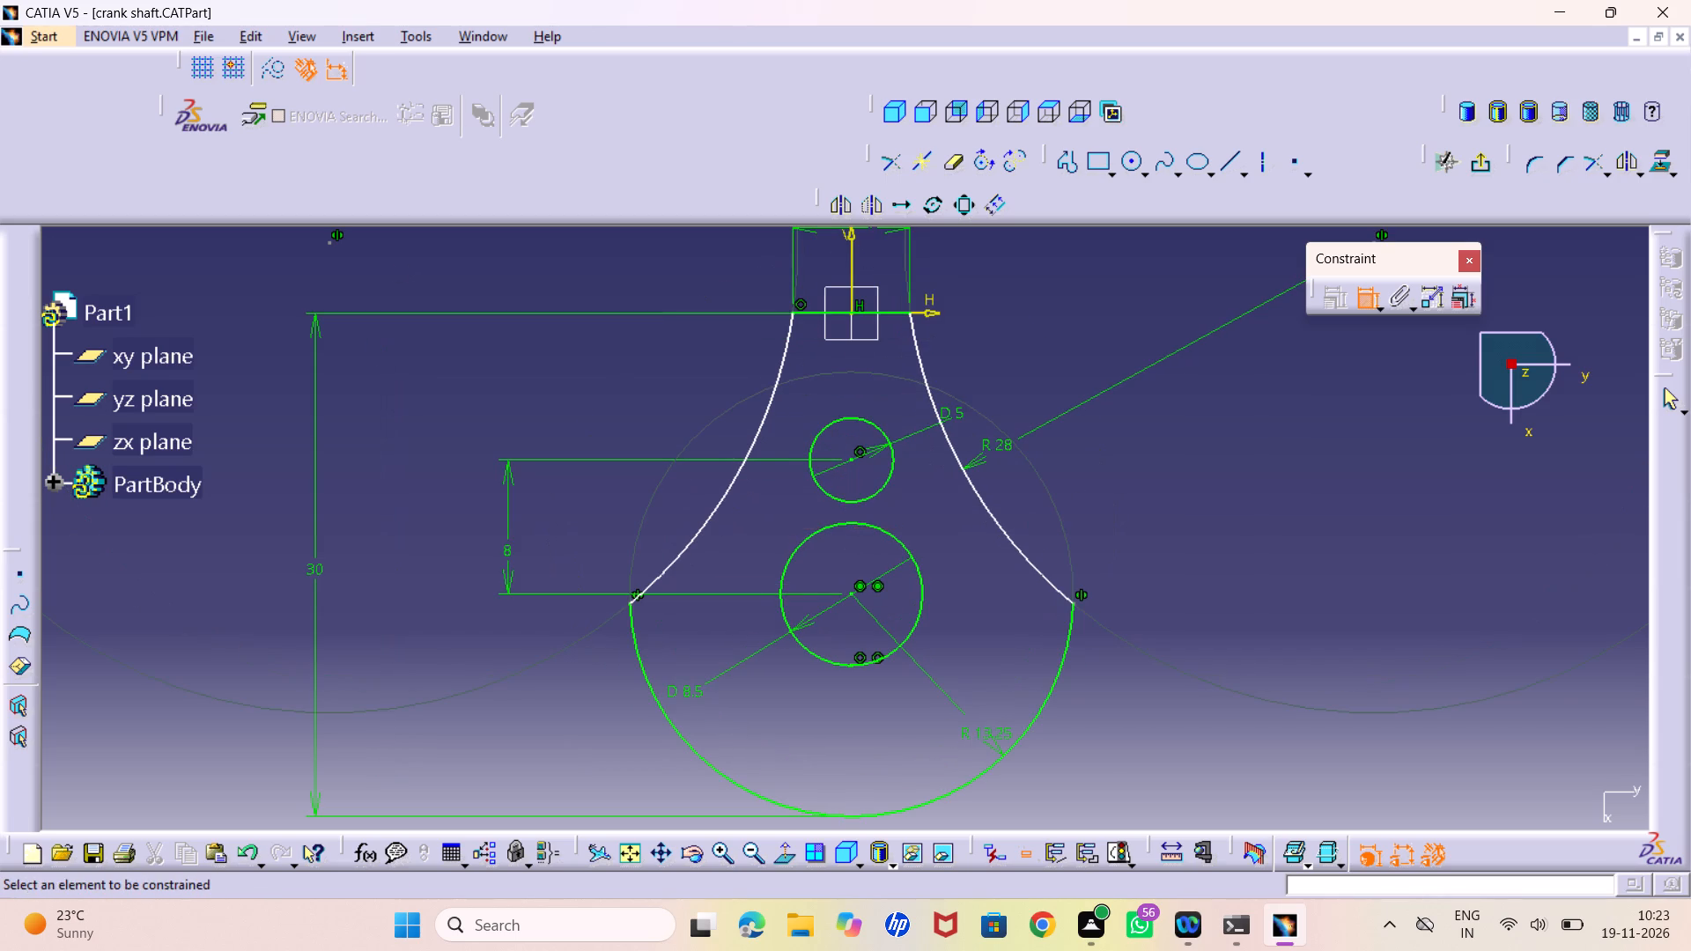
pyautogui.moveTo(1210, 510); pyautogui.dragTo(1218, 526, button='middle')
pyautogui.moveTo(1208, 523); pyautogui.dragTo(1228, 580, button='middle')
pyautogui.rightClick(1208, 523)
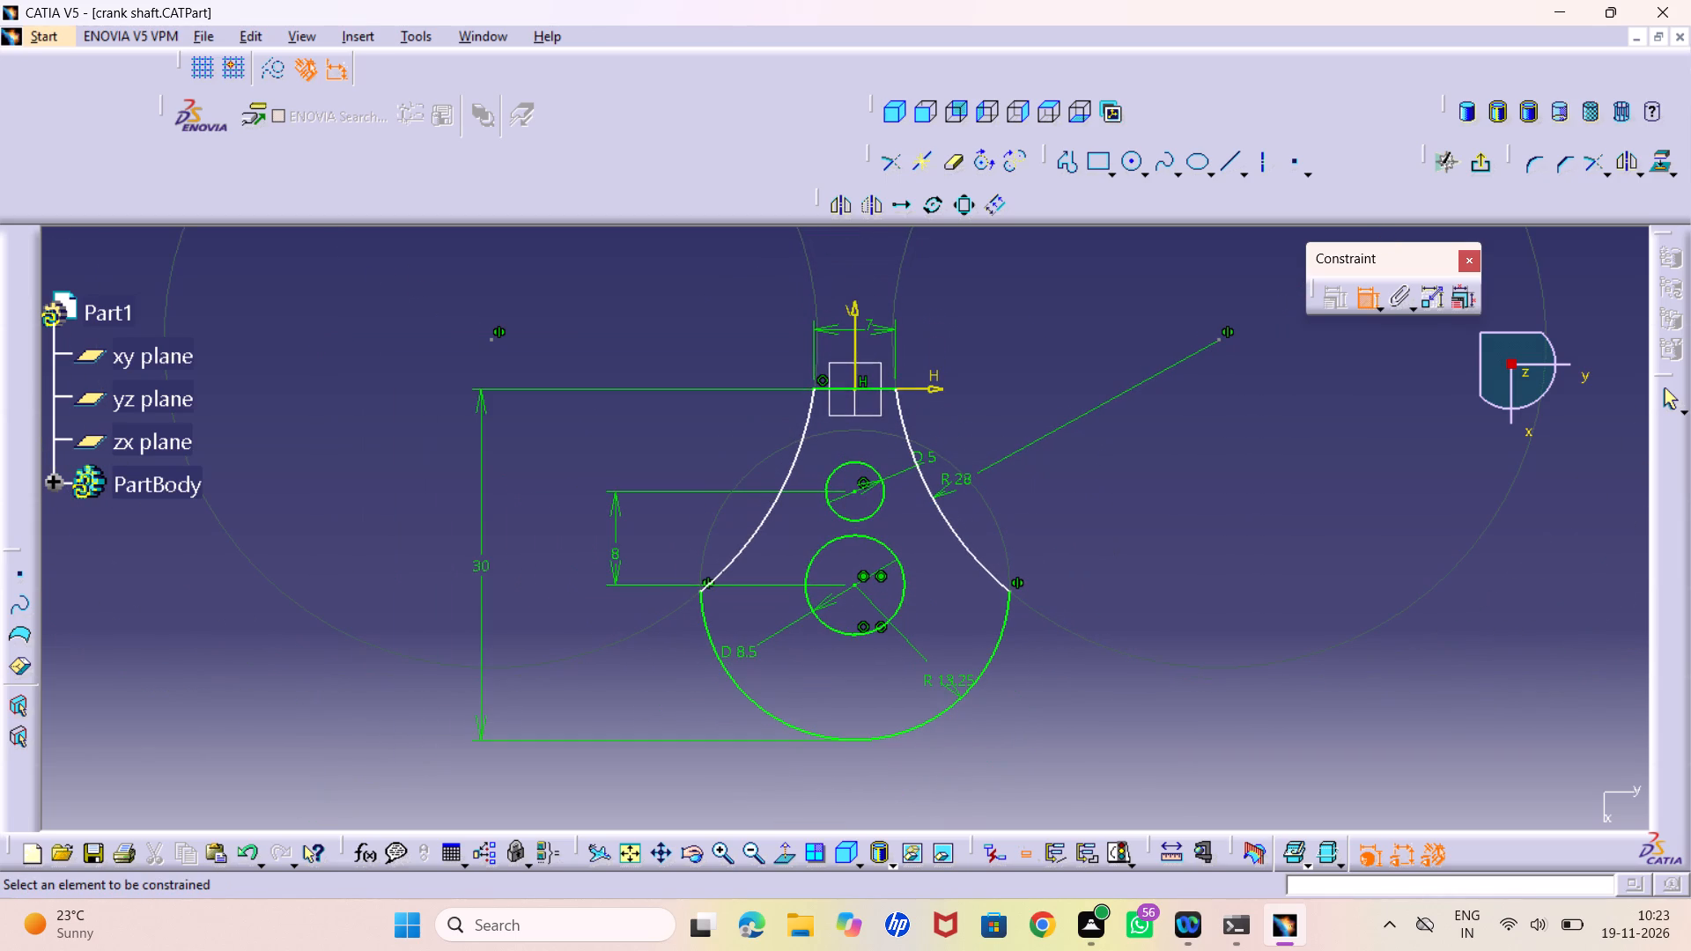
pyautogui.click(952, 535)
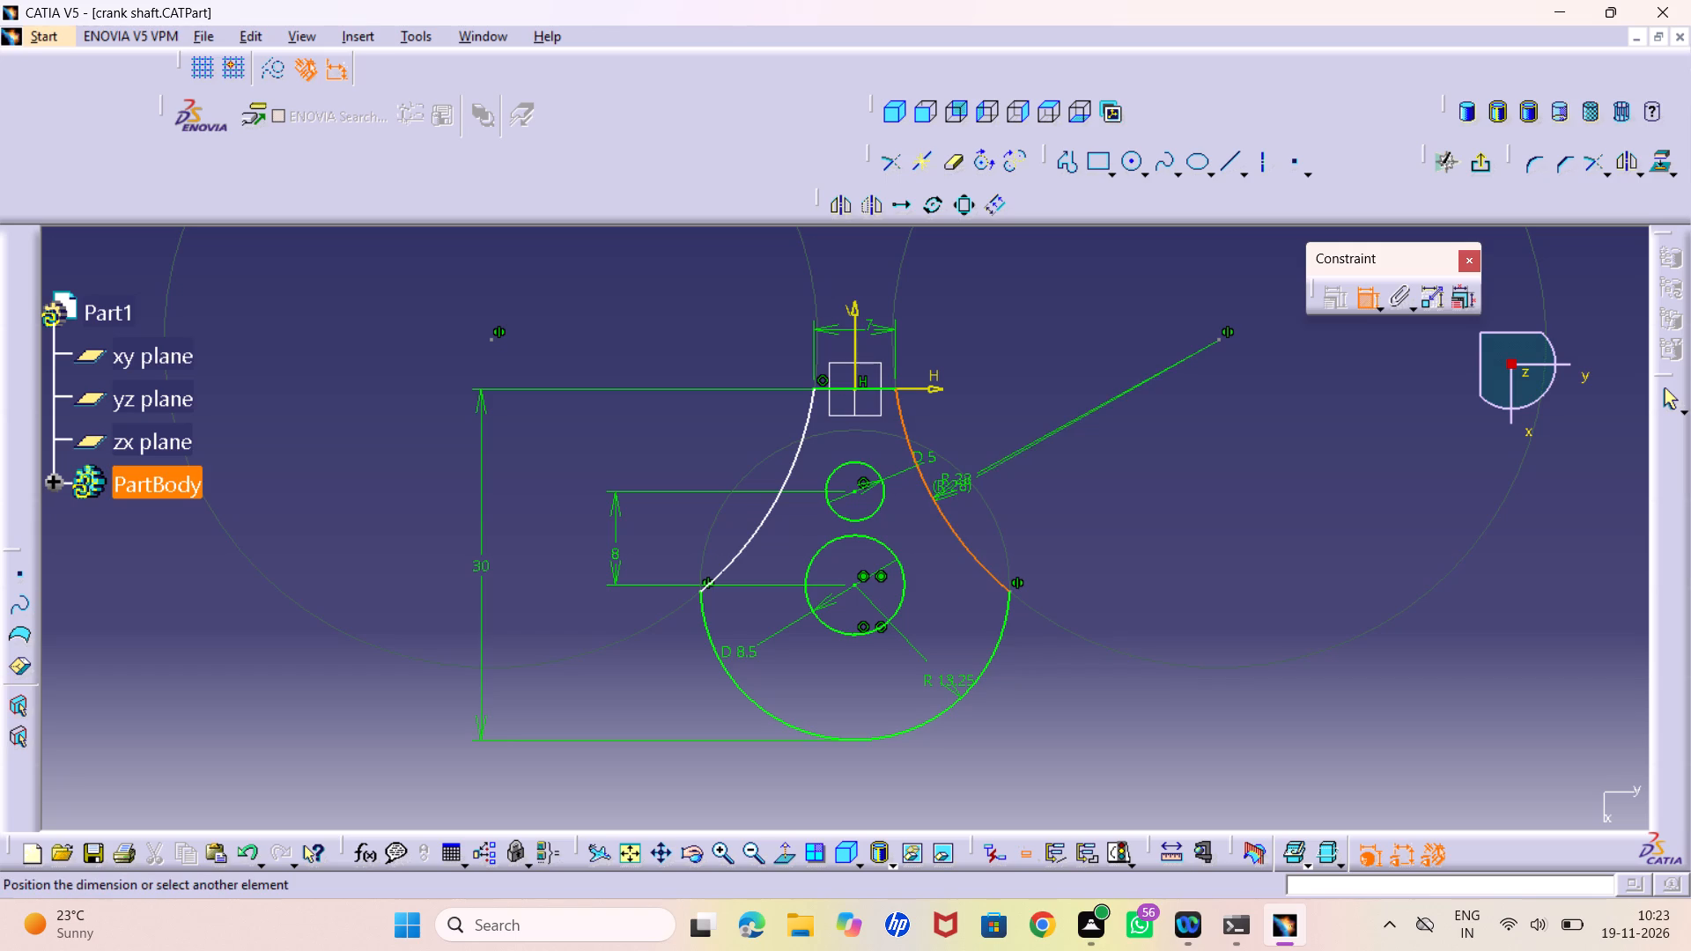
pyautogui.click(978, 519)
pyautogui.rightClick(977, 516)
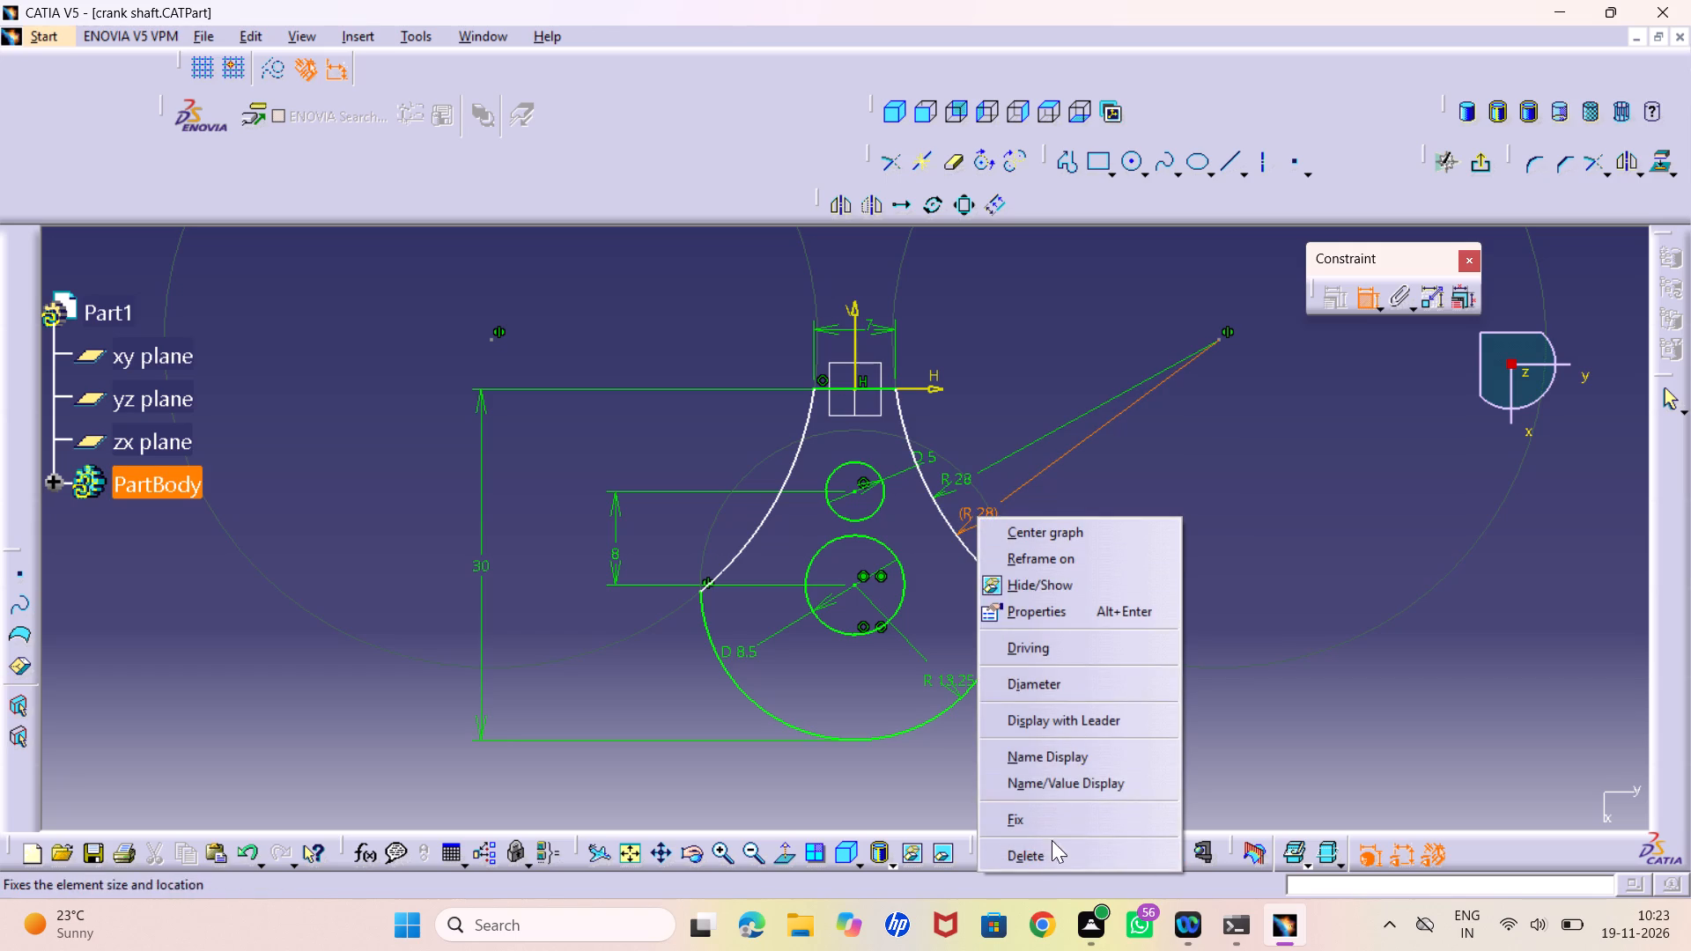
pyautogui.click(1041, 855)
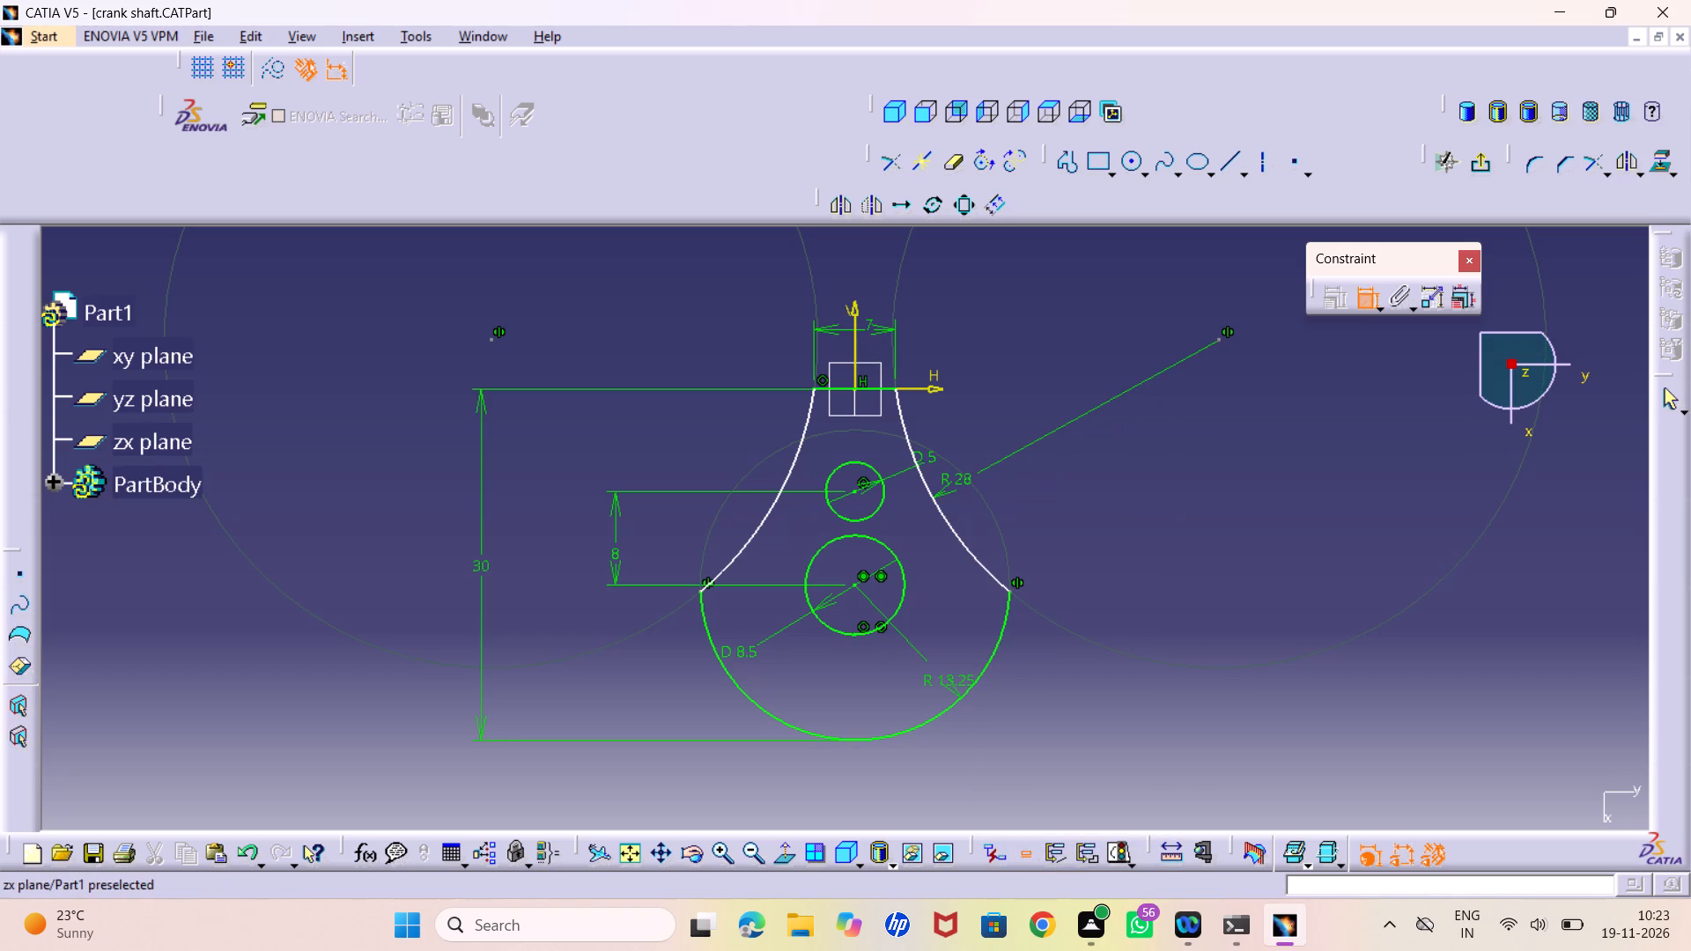
# Dimension the distance from the profile's top line to the bottom arc's positive-H corner and set it to 15 mm.
pyautogui.click(891, 387)
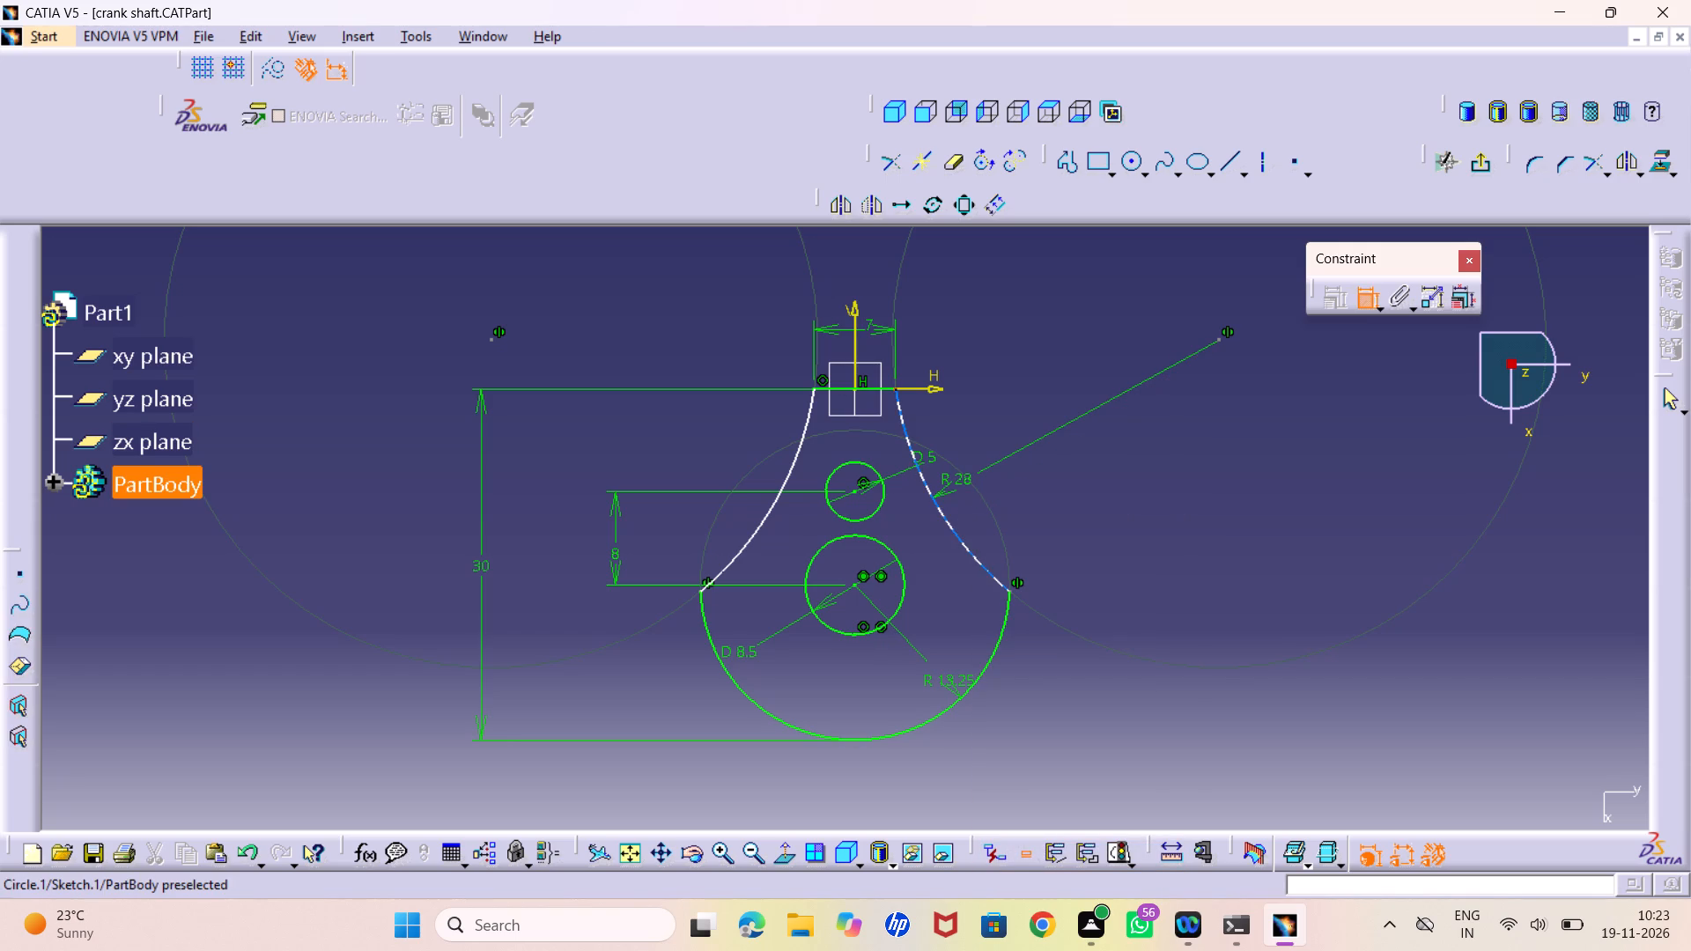
pyautogui.click(1105, 454)
pyautogui.click(882, 390)
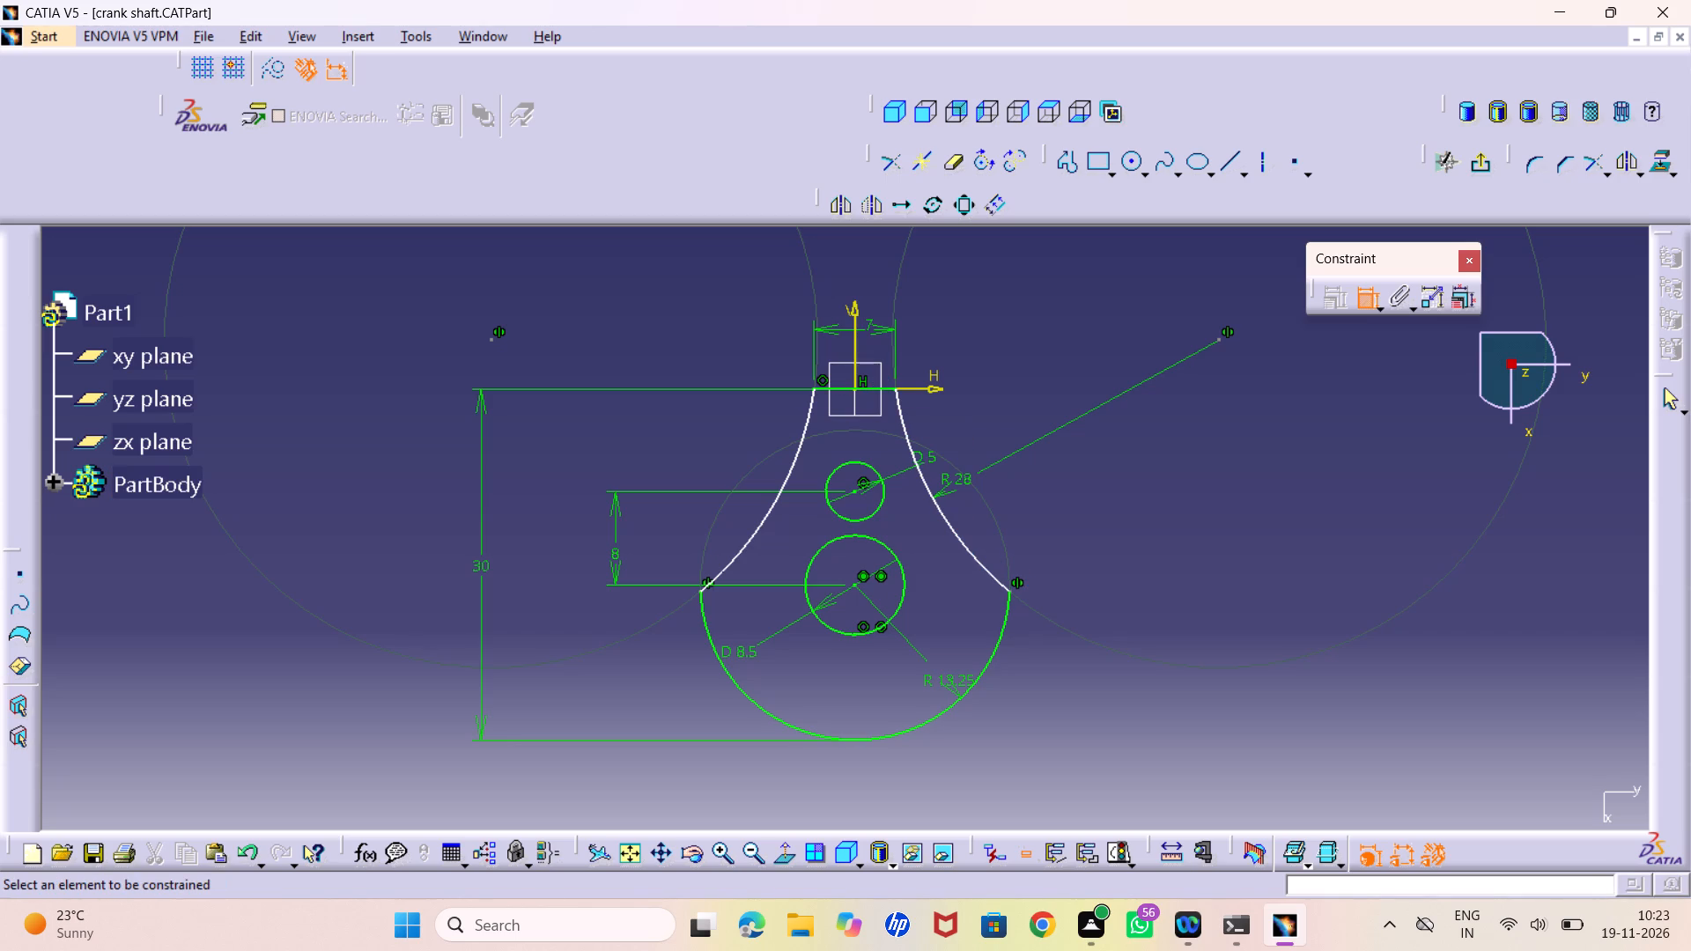
pyautogui.click(883, 392)
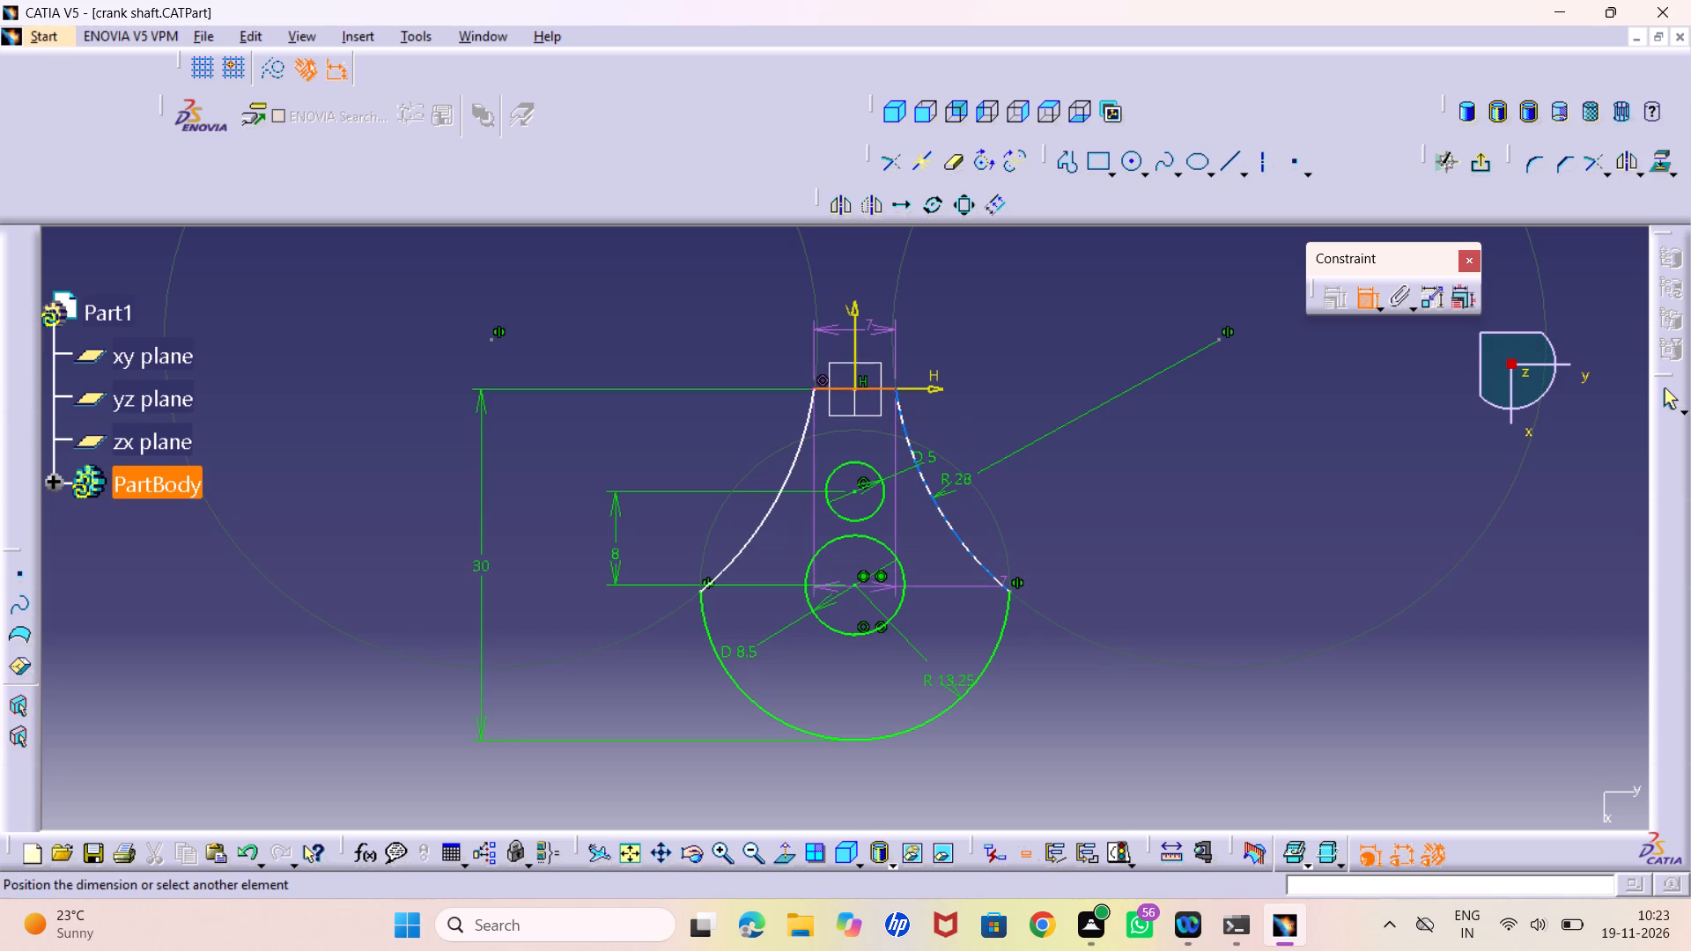
pyautogui.click(1007, 593)
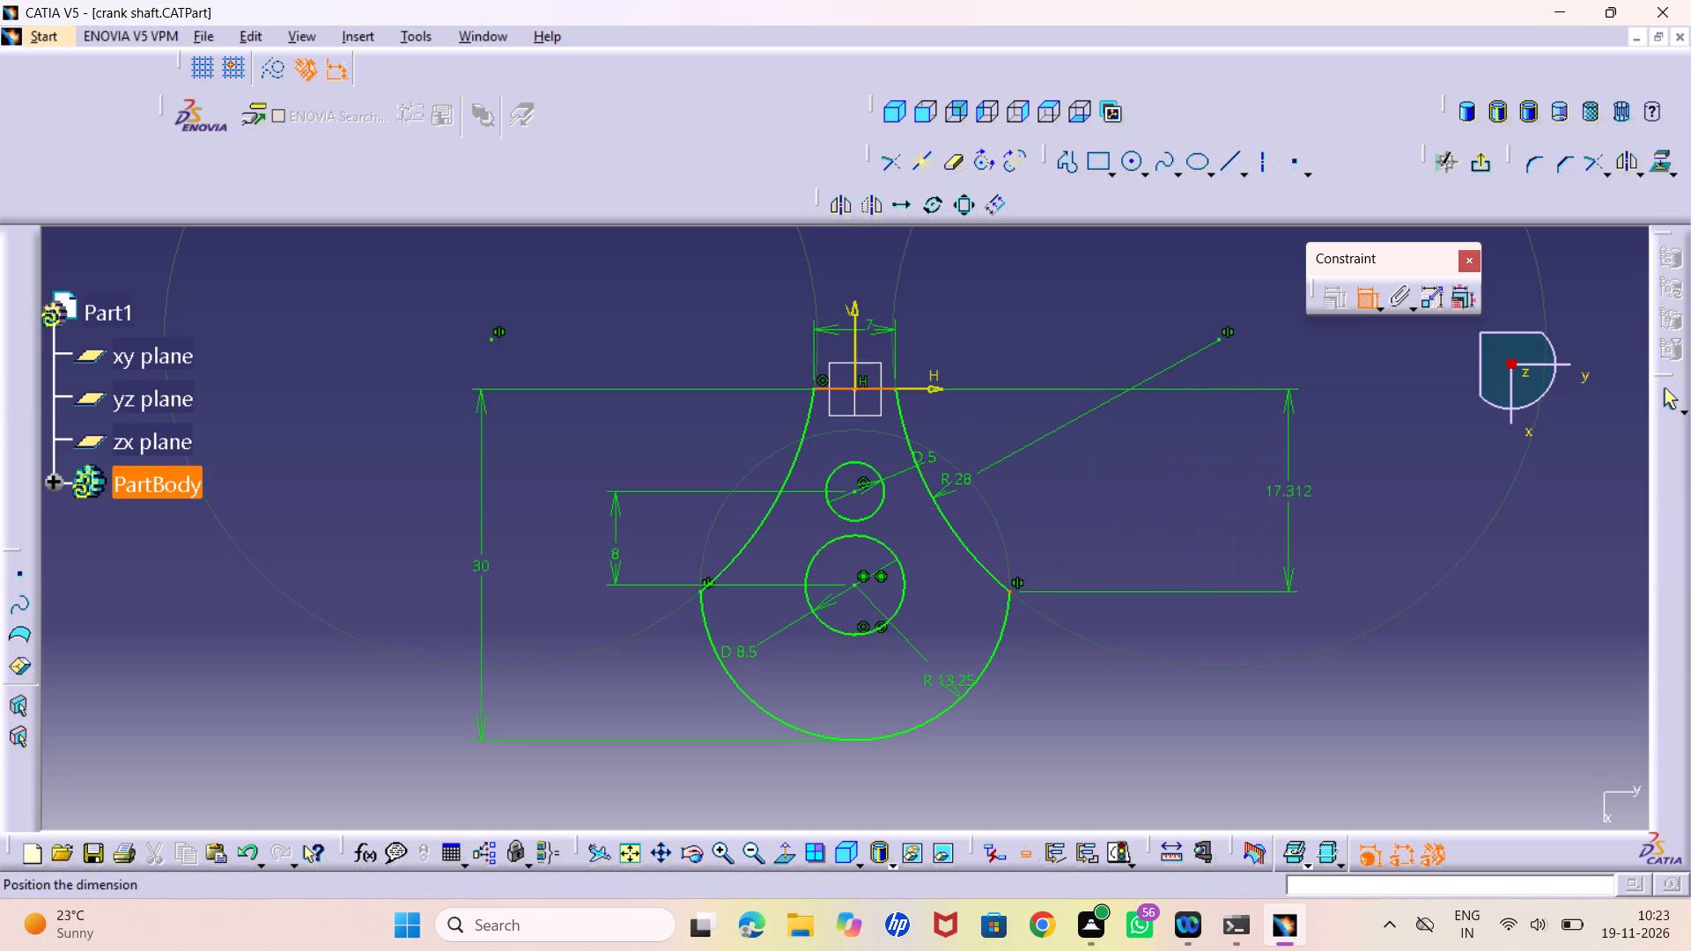
pyautogui.click(1288, 514)
pyautogui.doubleClick(1279, 505)
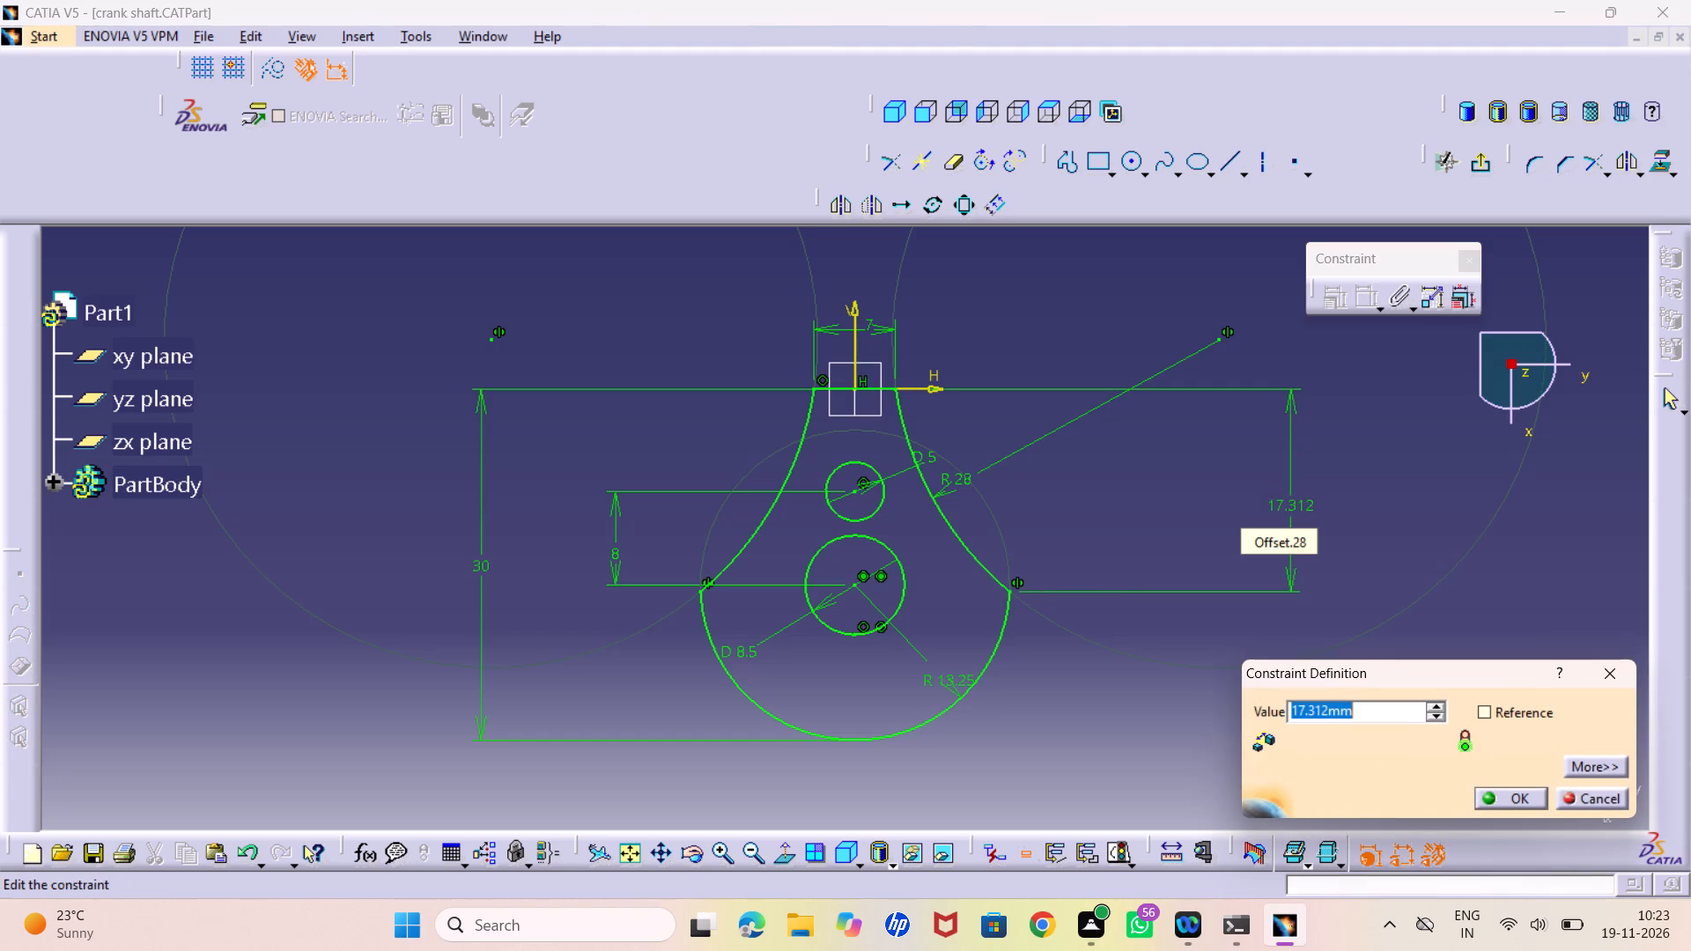
pyautogui.write('15')
pyautogui.press('Return')
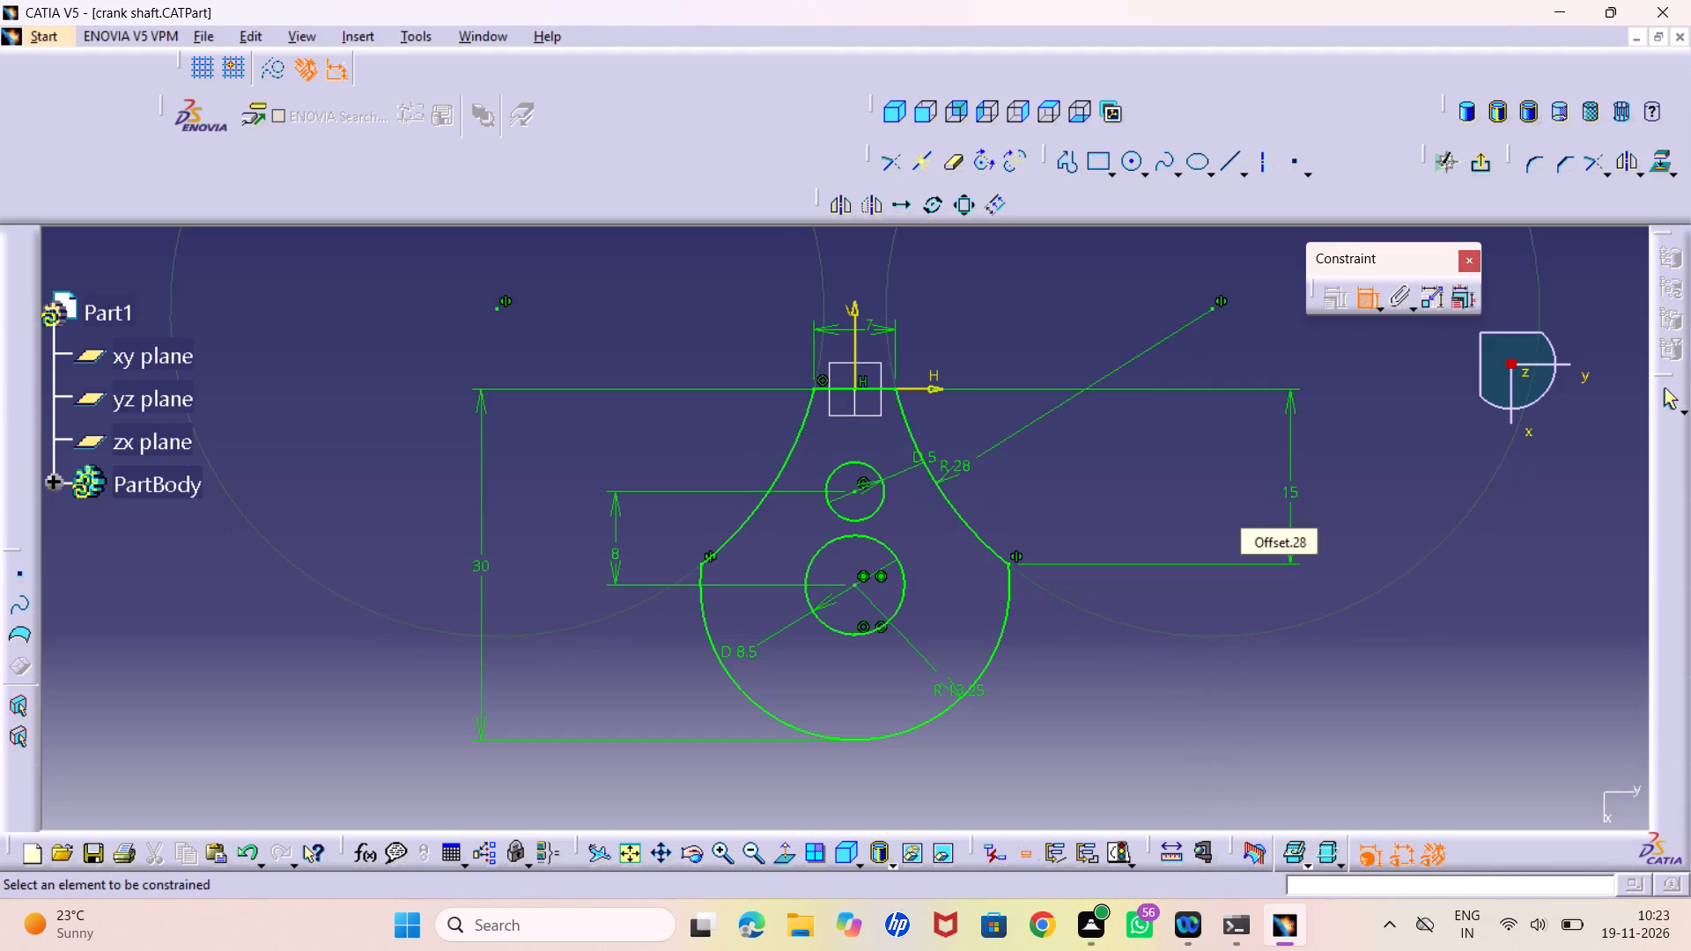
# Exit the sketch and pad the profile to a length of 8 mm.
pyautogui.moveTo(1112, 652); pyautogui.dragTo(1119, 670, button='middle')
pyautogui.rightClick(1112, 652)
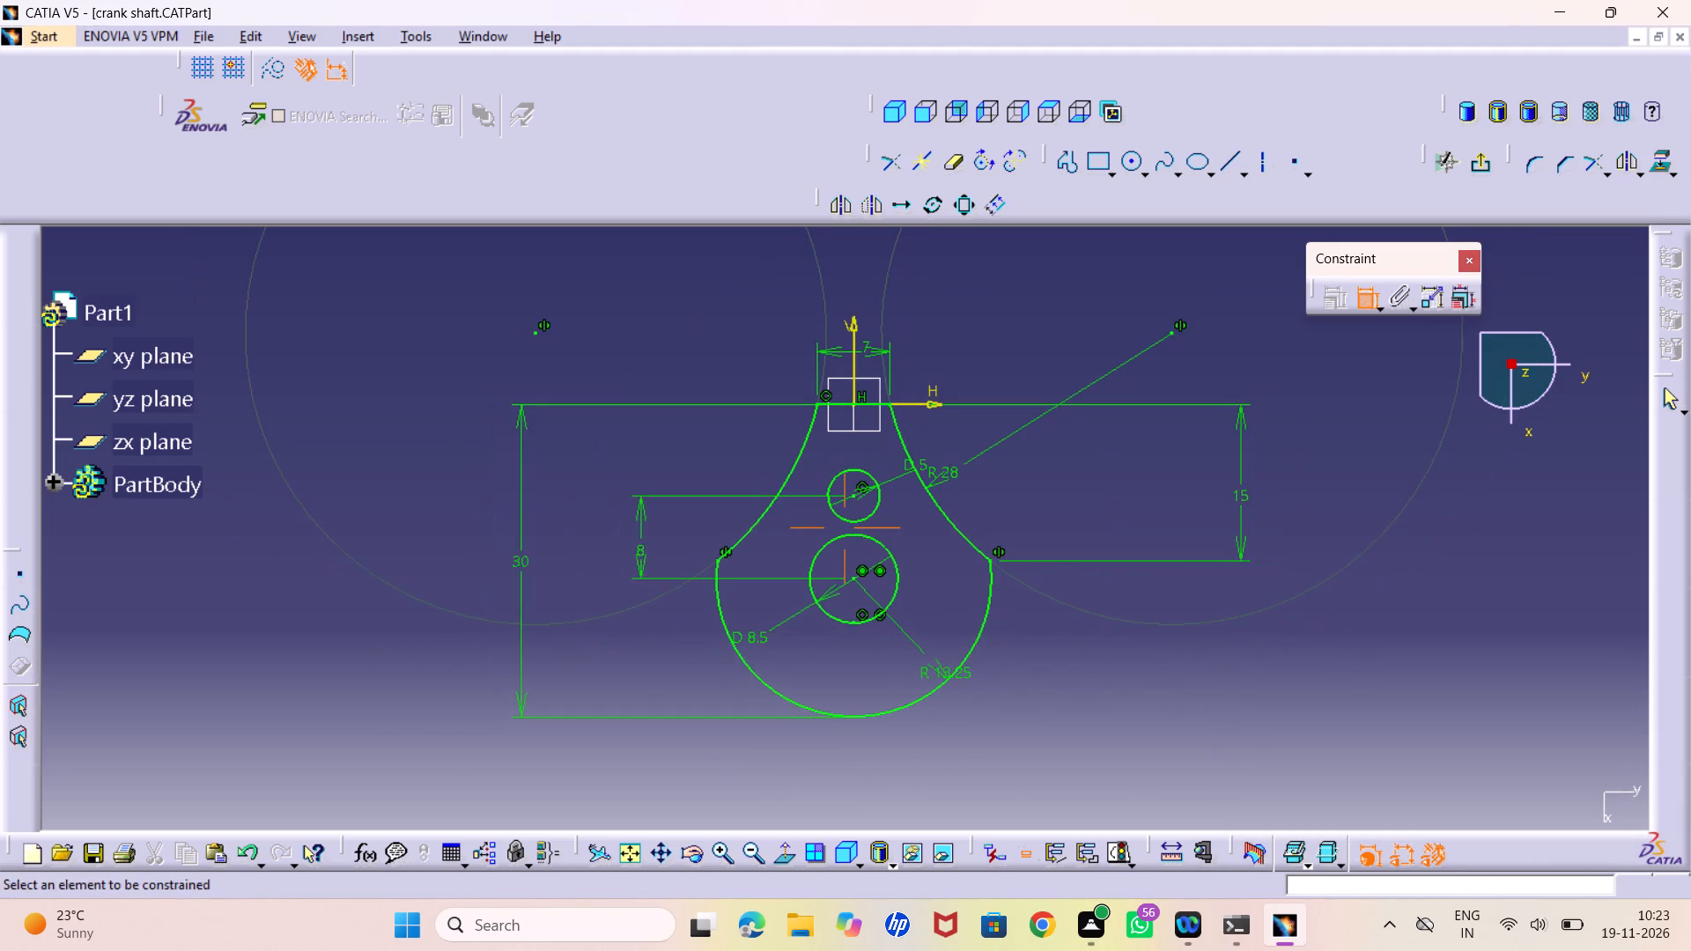
pyautogui.moveTo(1119, 670); pyautogui.dragTo(1117, 637, button='middle')
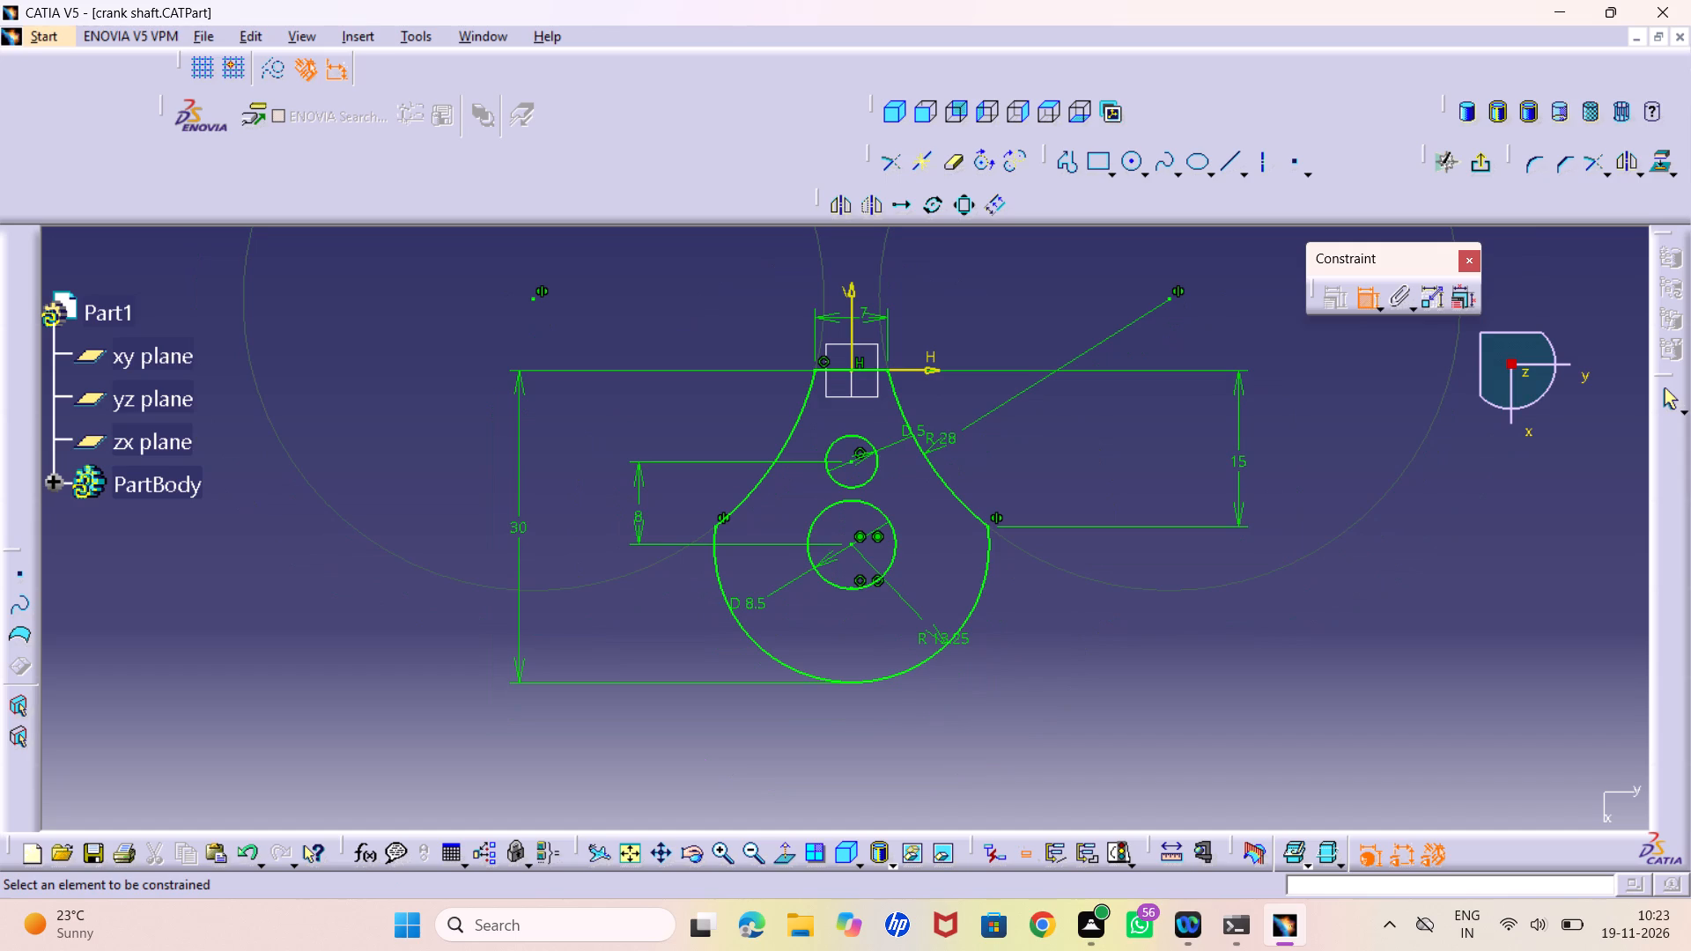
pyautogui.moveTo(1059, 616); pyautogui.dragTo(1058, 583, button='middle')
pyautogui.rightClick(1059, 616)
pyautogui.click(1482, 172)
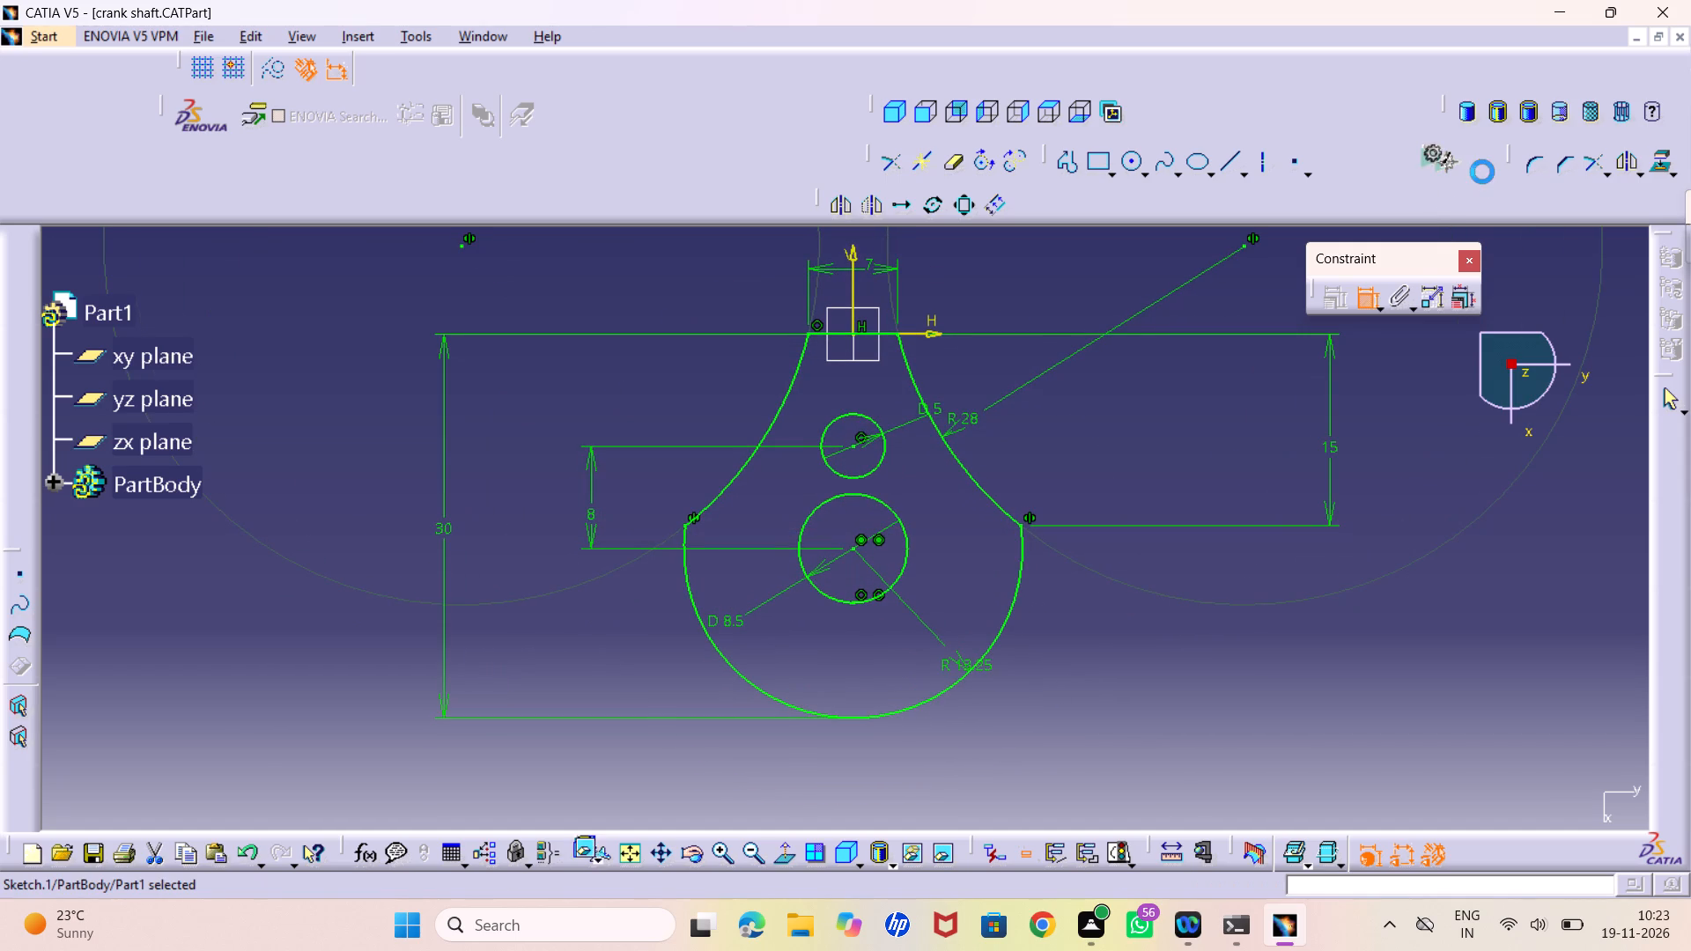
pyautogui.click(969, 72)
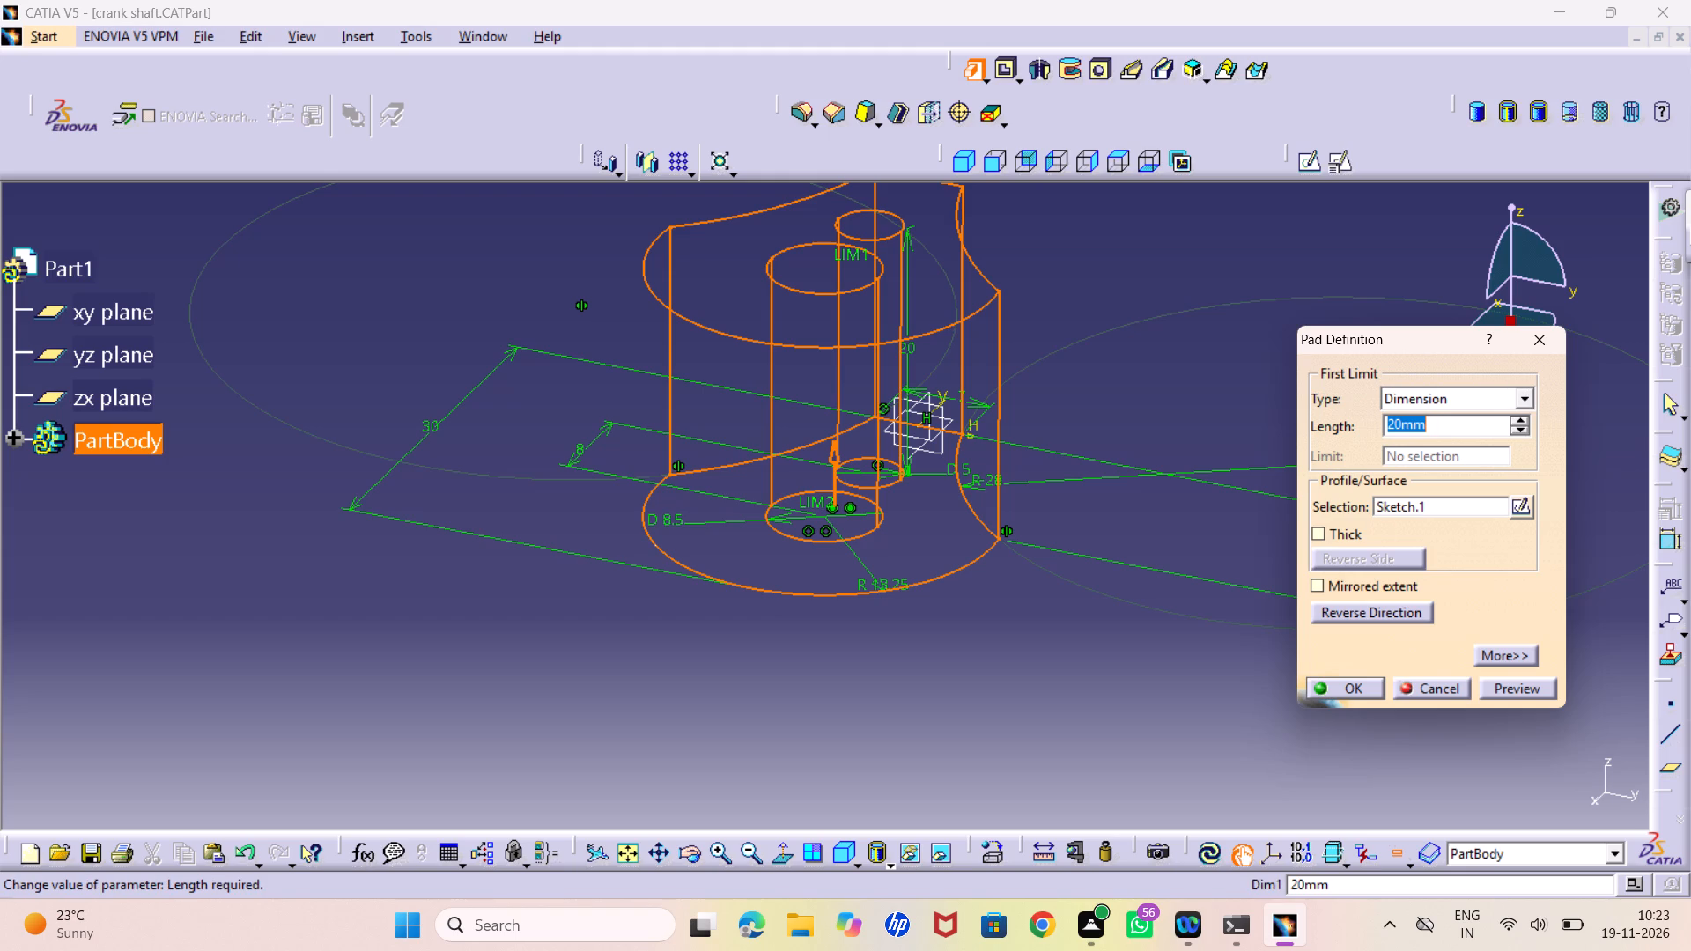
pyautogui.press('7')
pyautogui.press('BackSpace')
pyautogui.press('8')
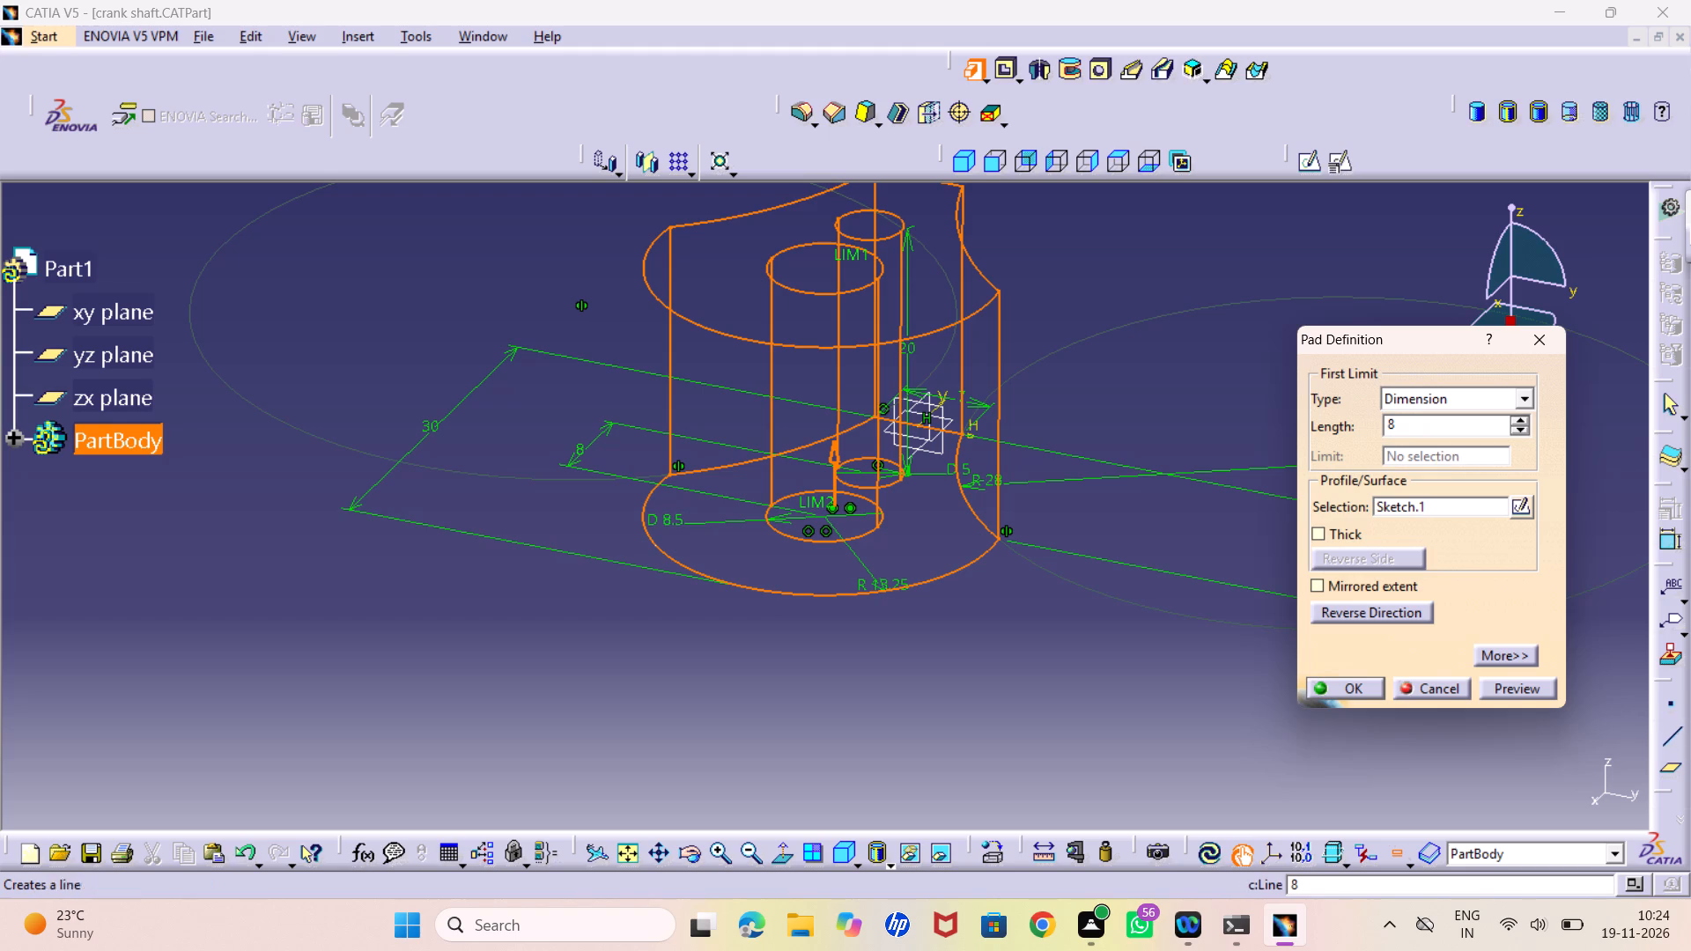
pyautogui.click(1536, 683)
pyautogui.click(1050, 760)
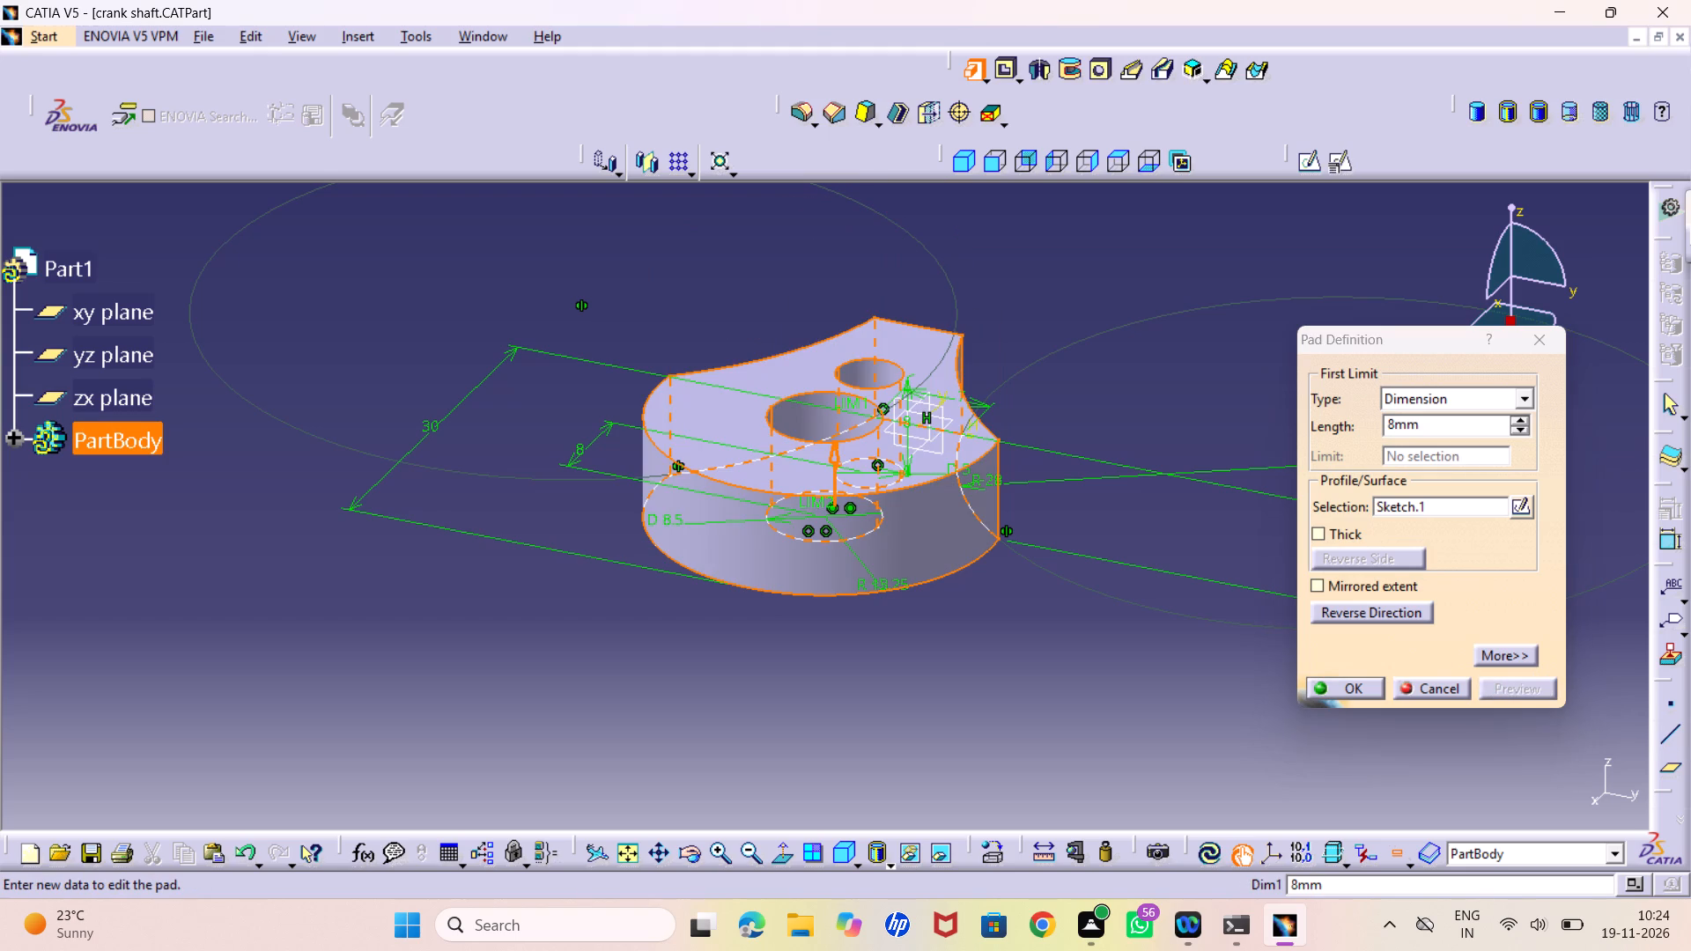
pyautogui.click(1367, 694)
pyautogui.click(964, 725)
# Reopen the pad's sketch and delete the 5 mm circle with its 8 mm centre-distance dimension, coincidence constraint and centre point.
pyautogui.moveTo(720, 711); pyautogui.dragTo(1068, 753, button='middle')
pyautogui.moveTo(720, 711); pyautogui.dragTo(1068, 743, button='right')
pyautogui.moveTo(604, 579); pyautogui.dragTo(779, 580, button='middle')
pyautogui.moveTo(604, 579); pyautogui.dragTo(779, 580, button='right')
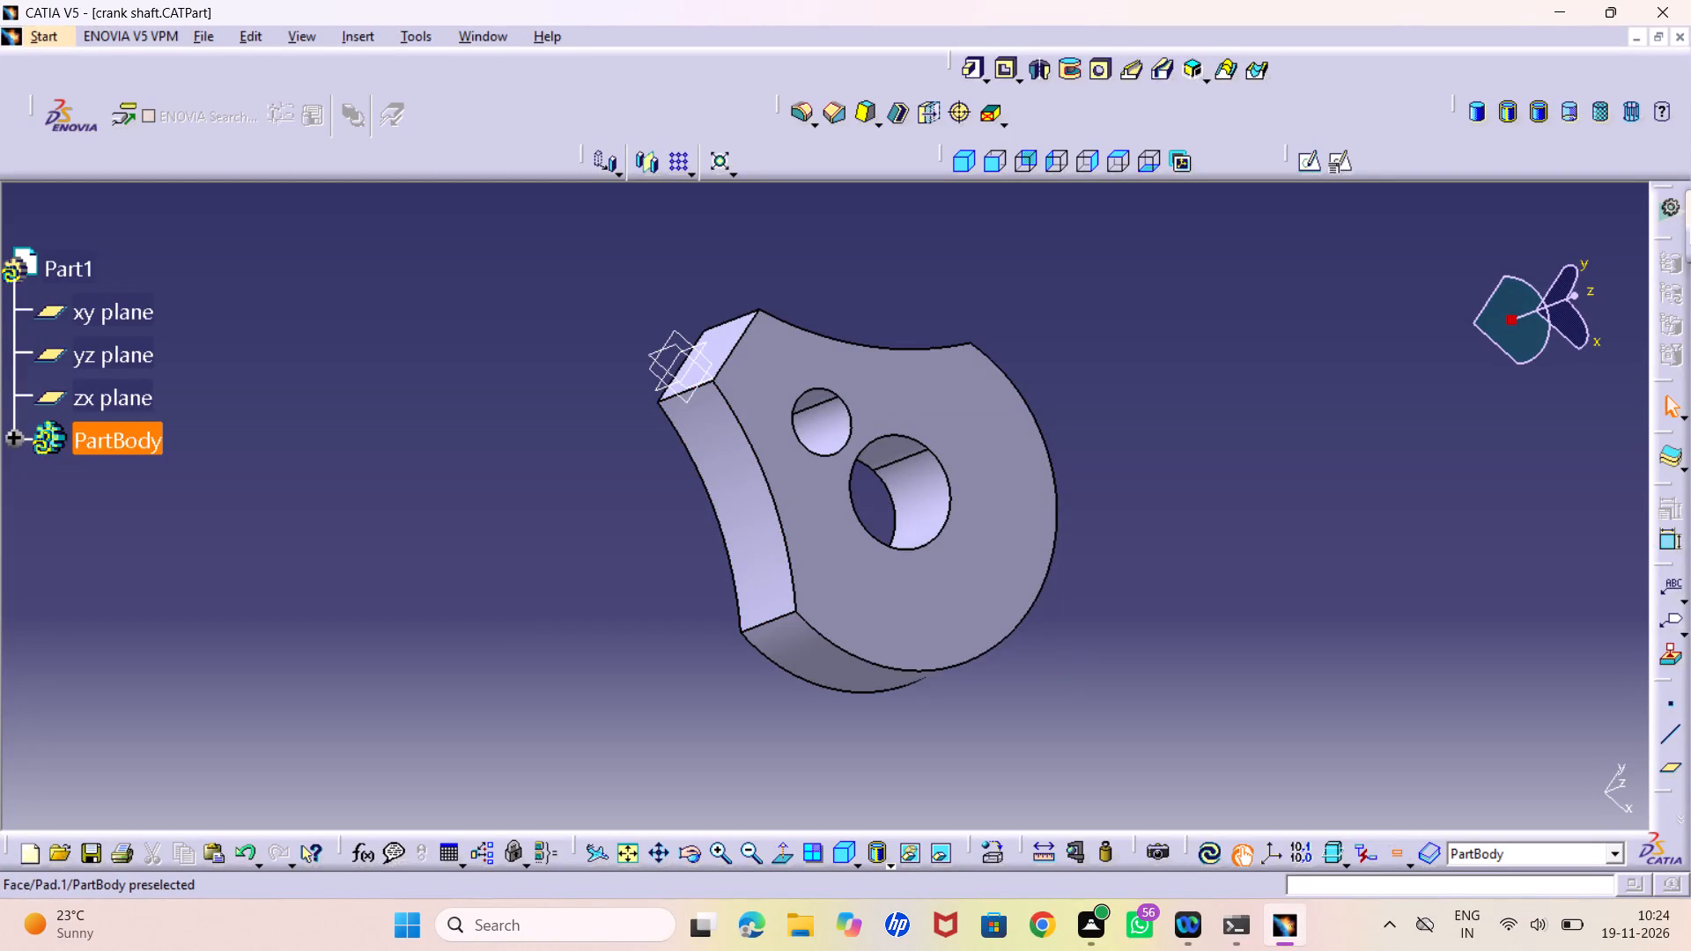
pyautogui.click(11, 438)
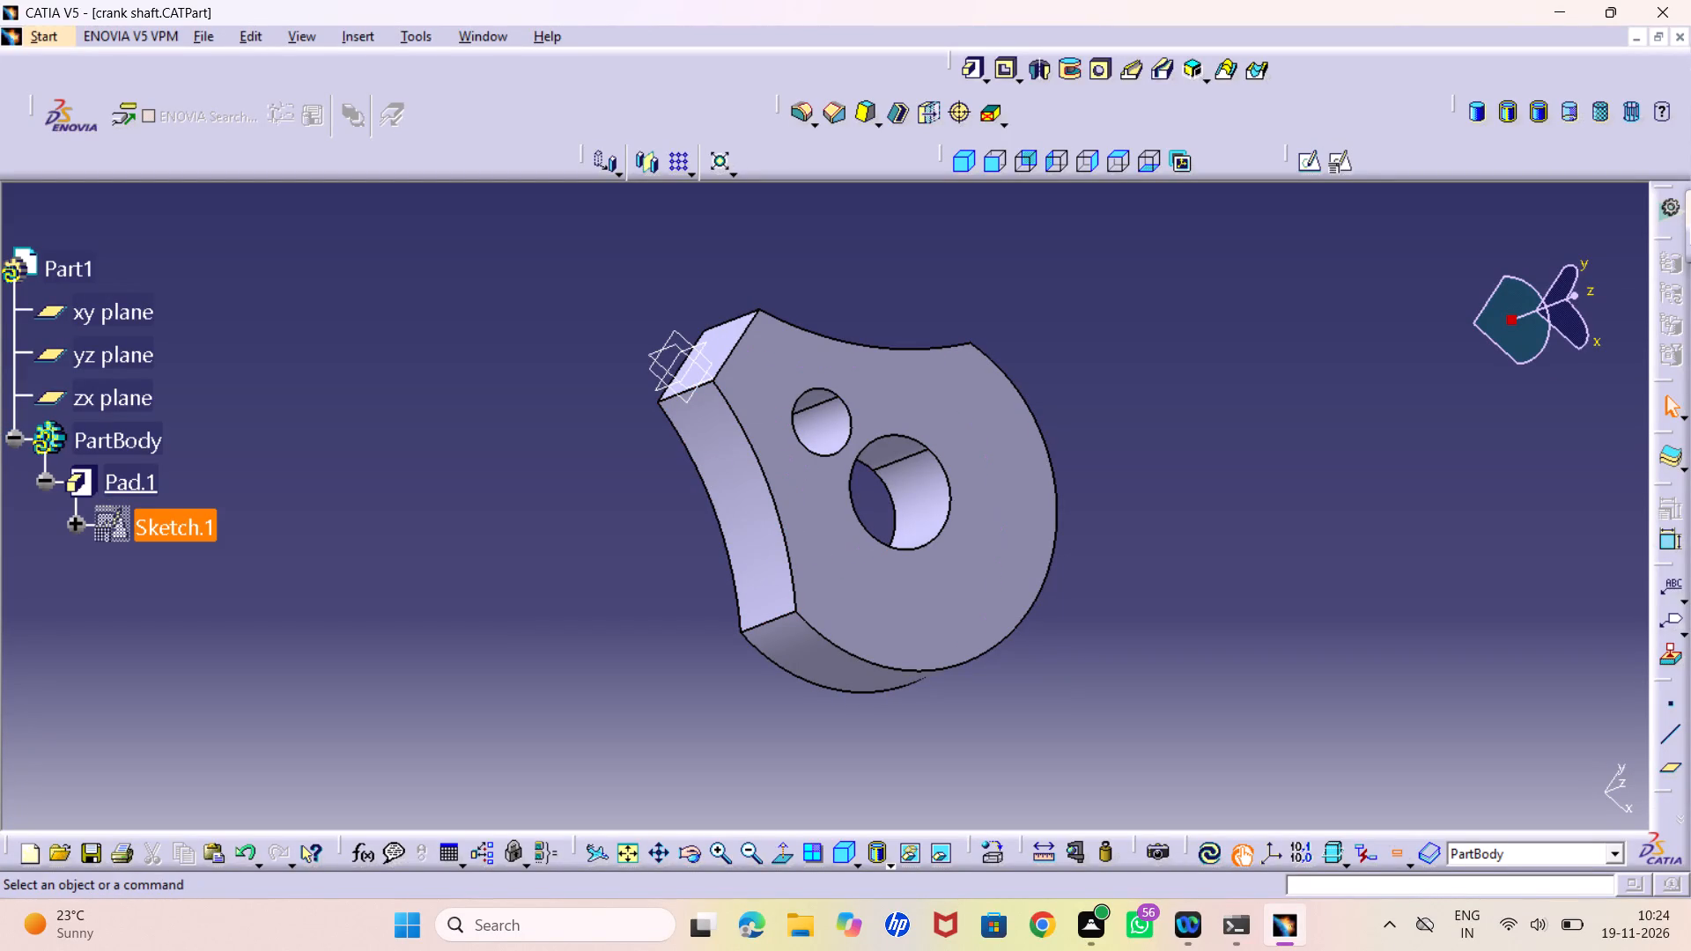
pyautogui.doubleClick(166, 538)
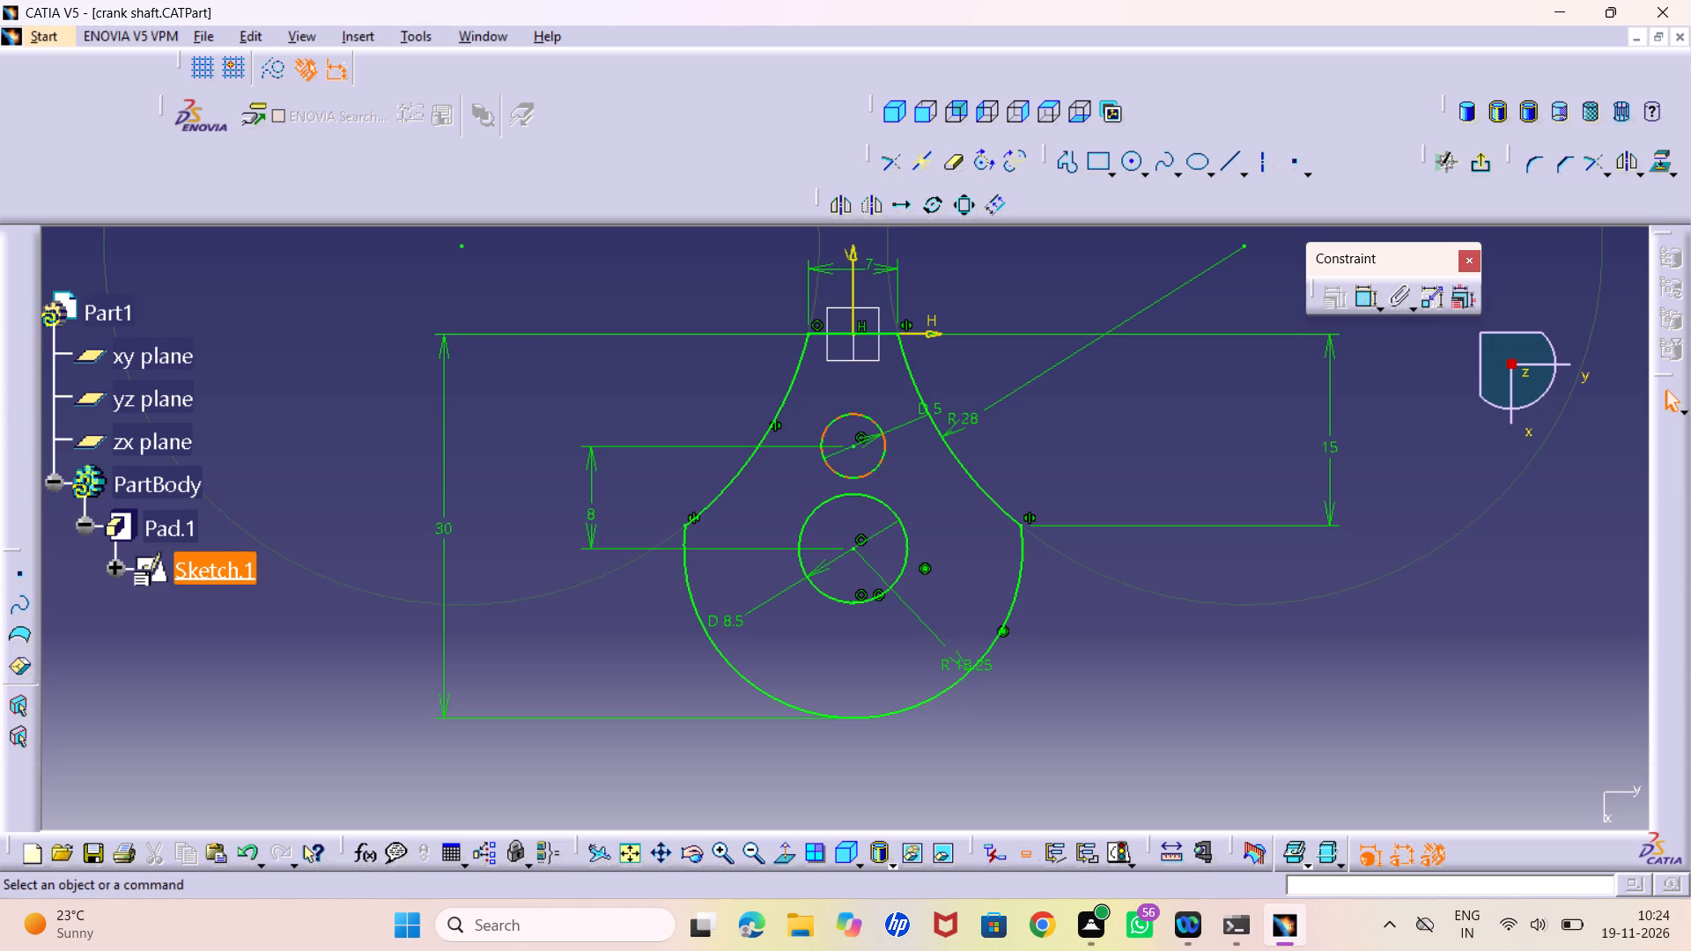
pyautogui.rightClick(868, 469)
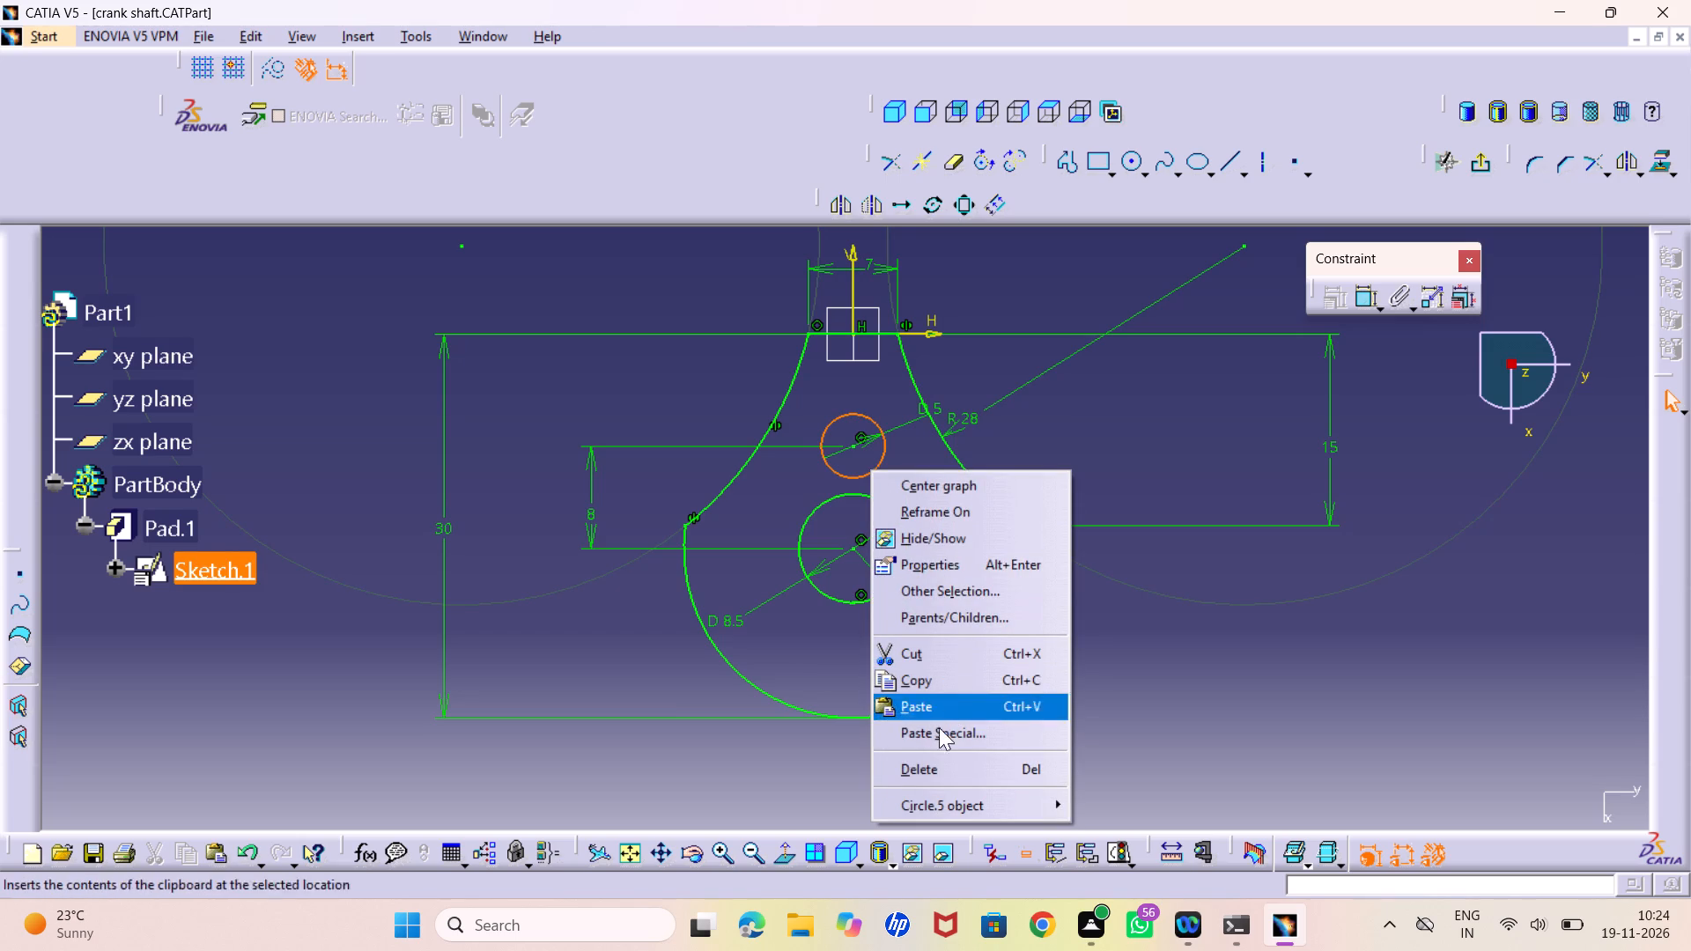
pyautogui.click(908, 774)
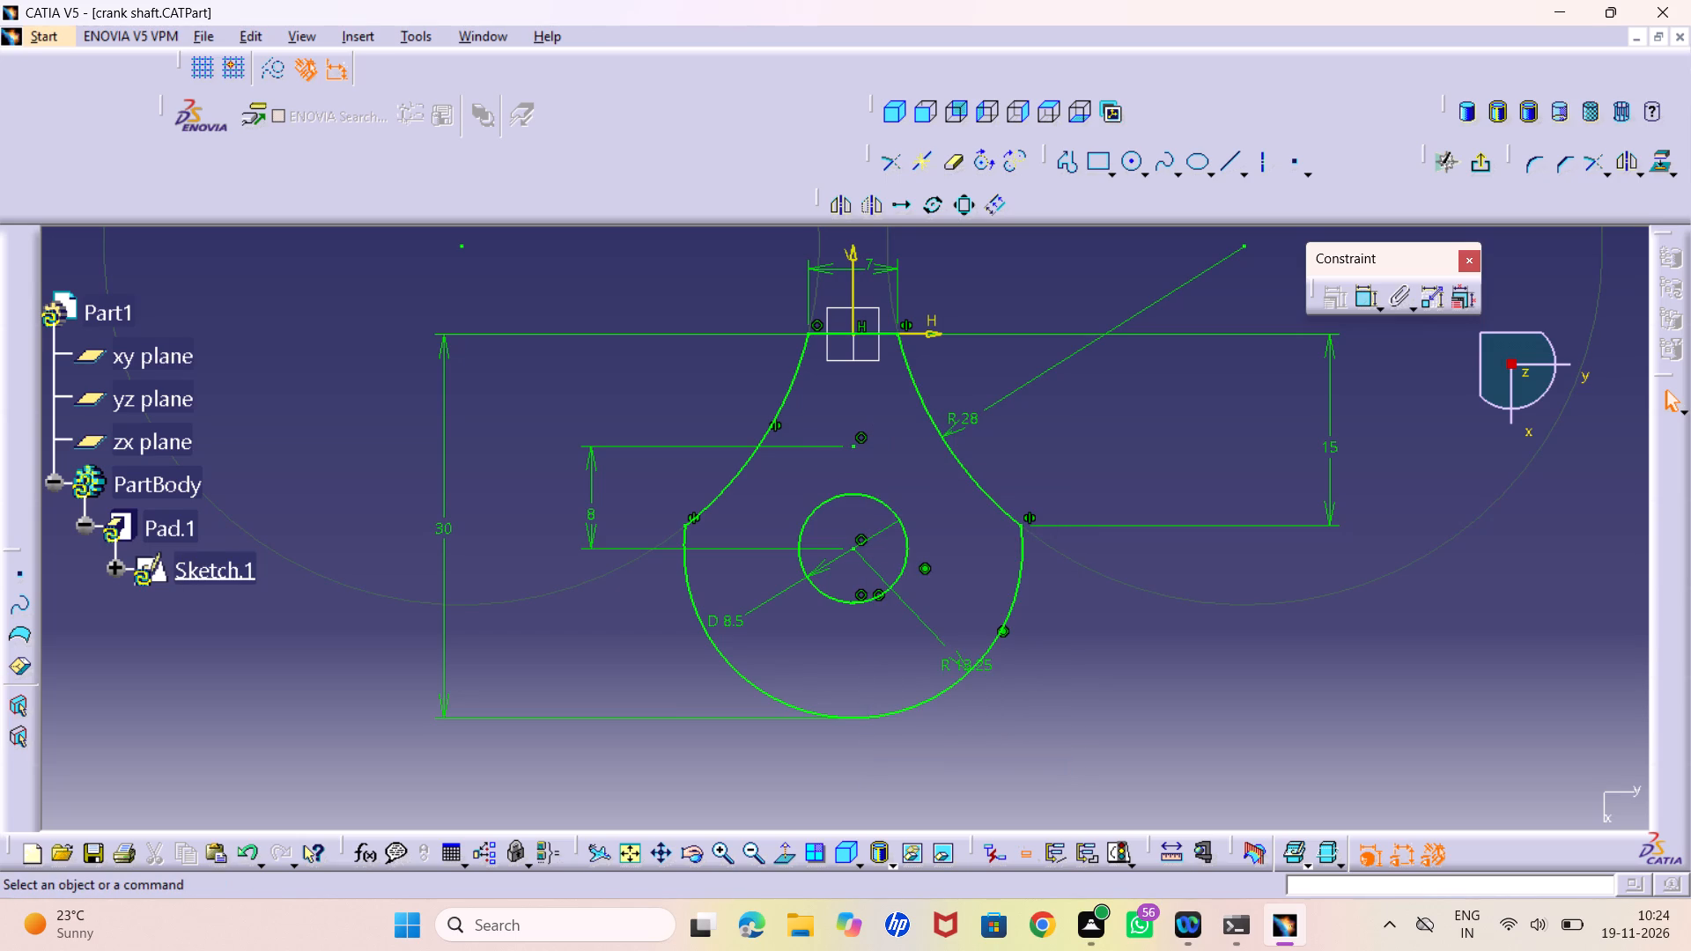
pyautogui.rightClick(593, 508)
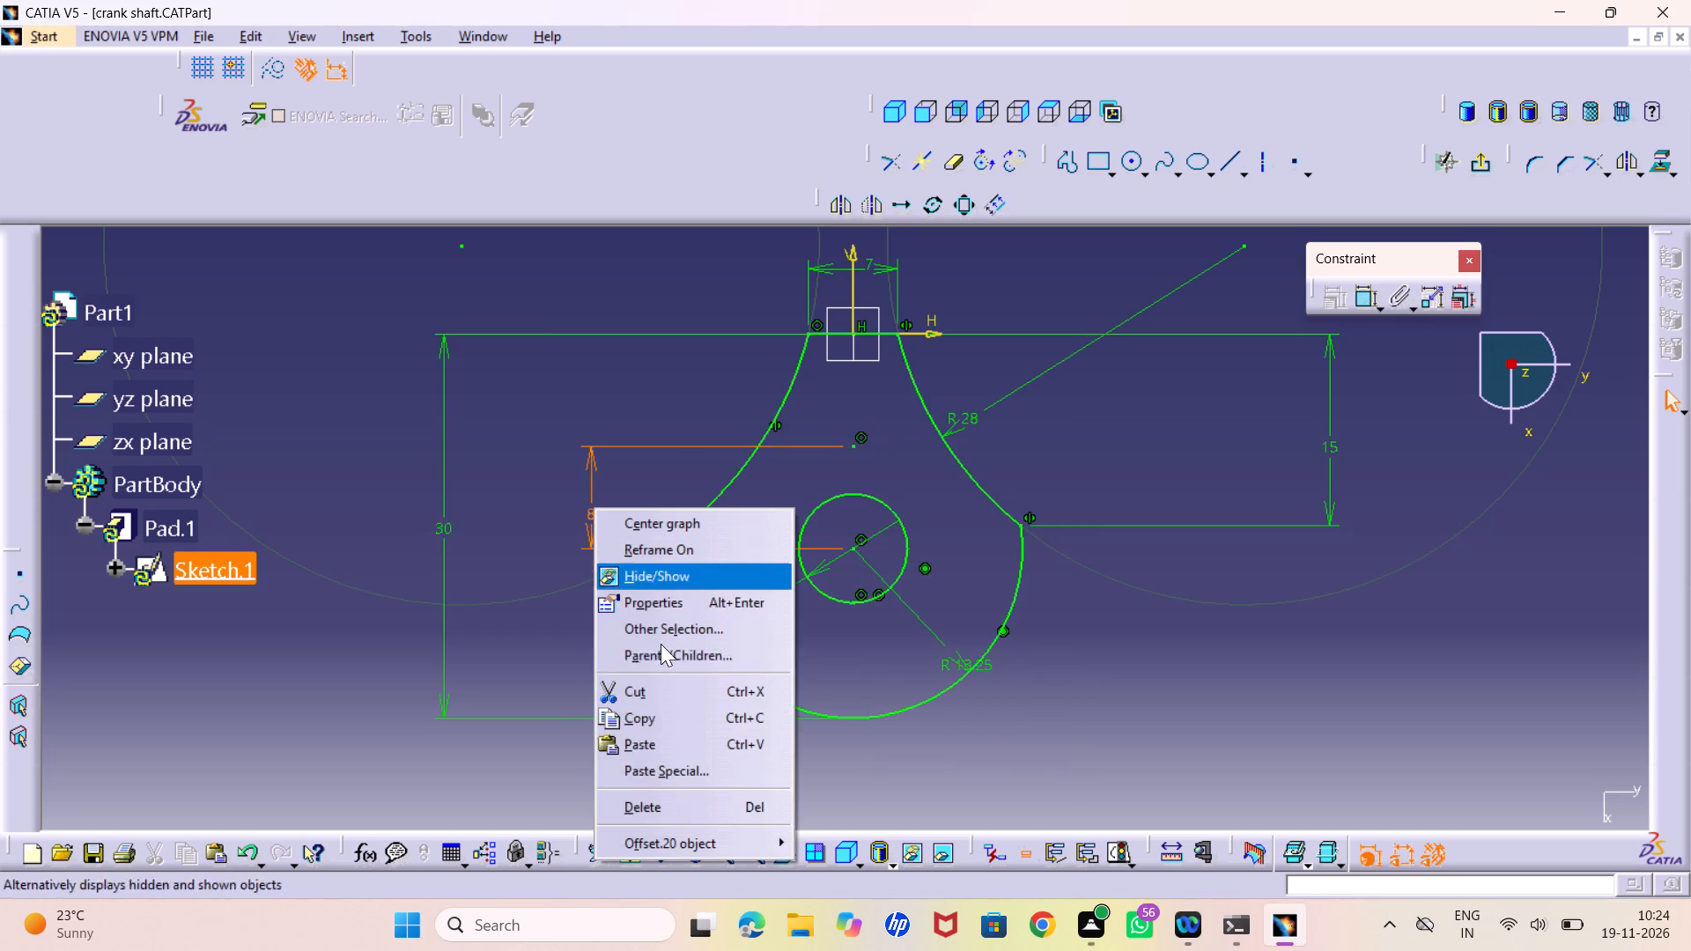
pyautogui.click(639, 799)
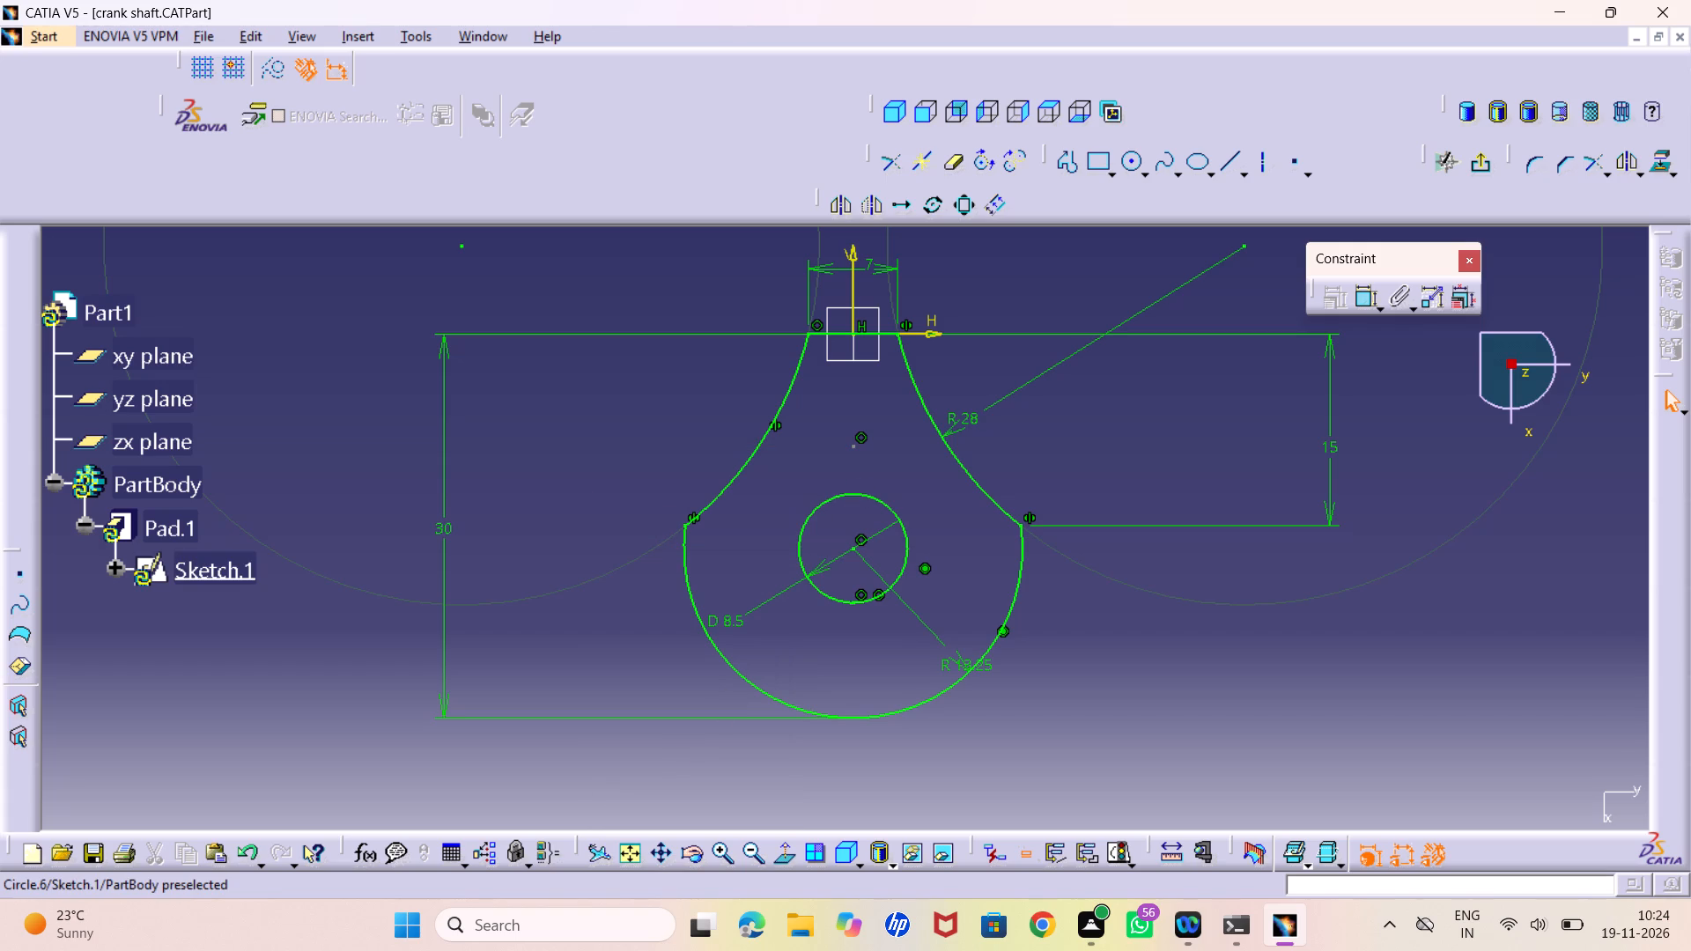
pyautogui.rightClick(862, 440)
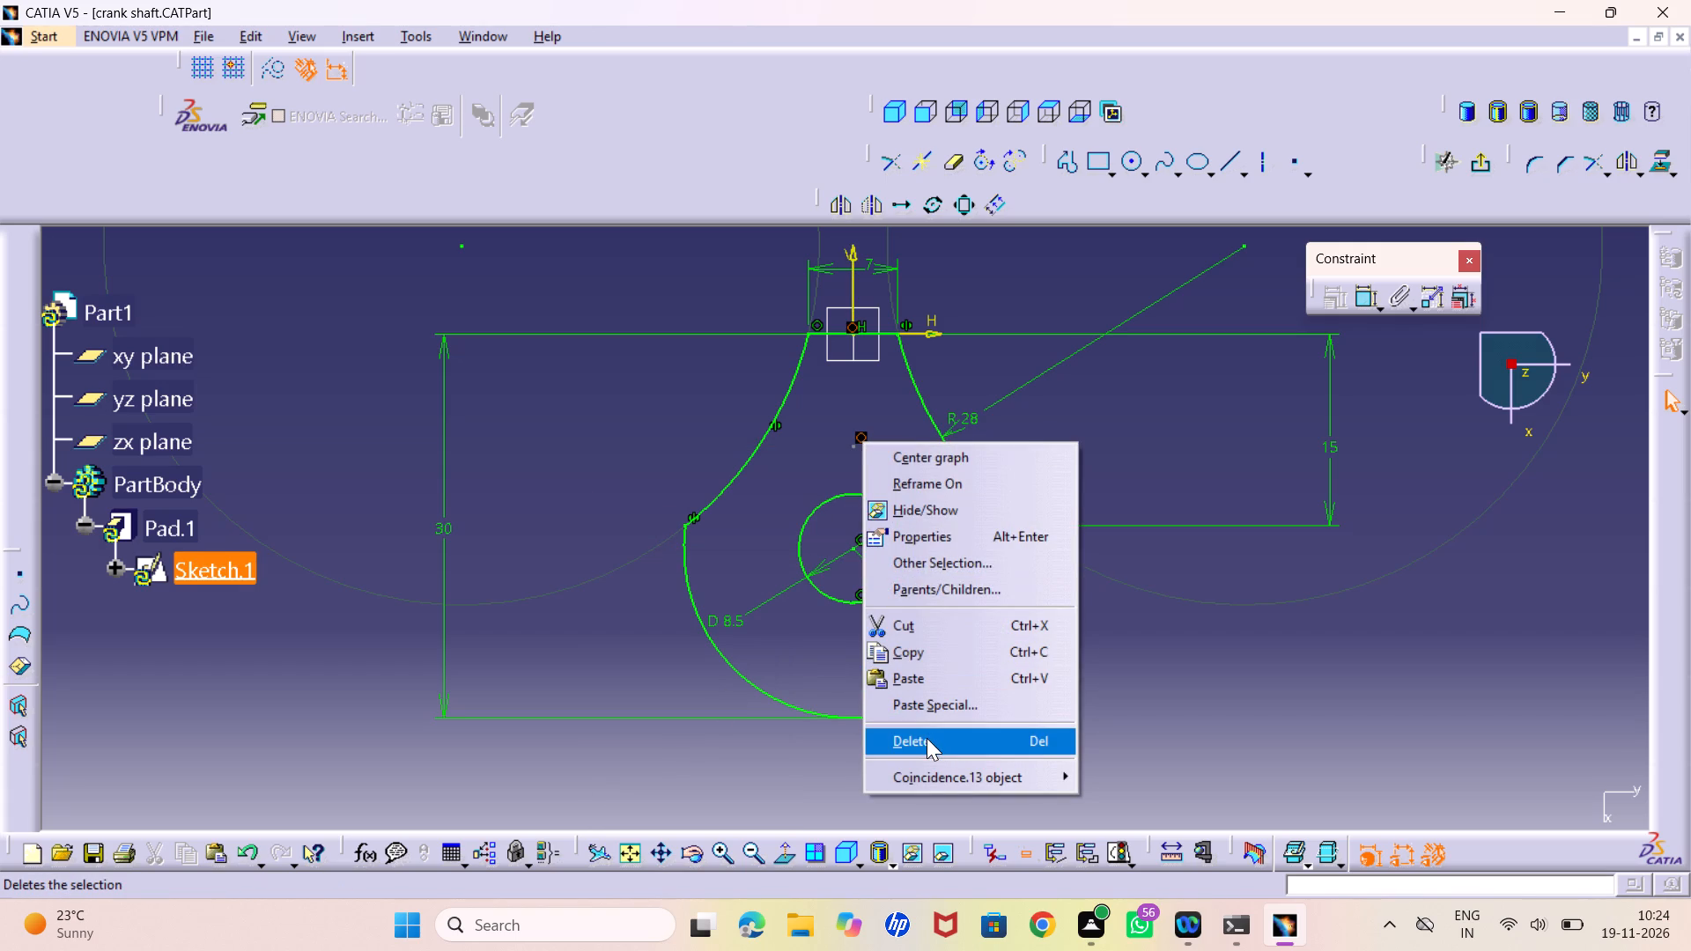
pyautogui.click(927, 738)
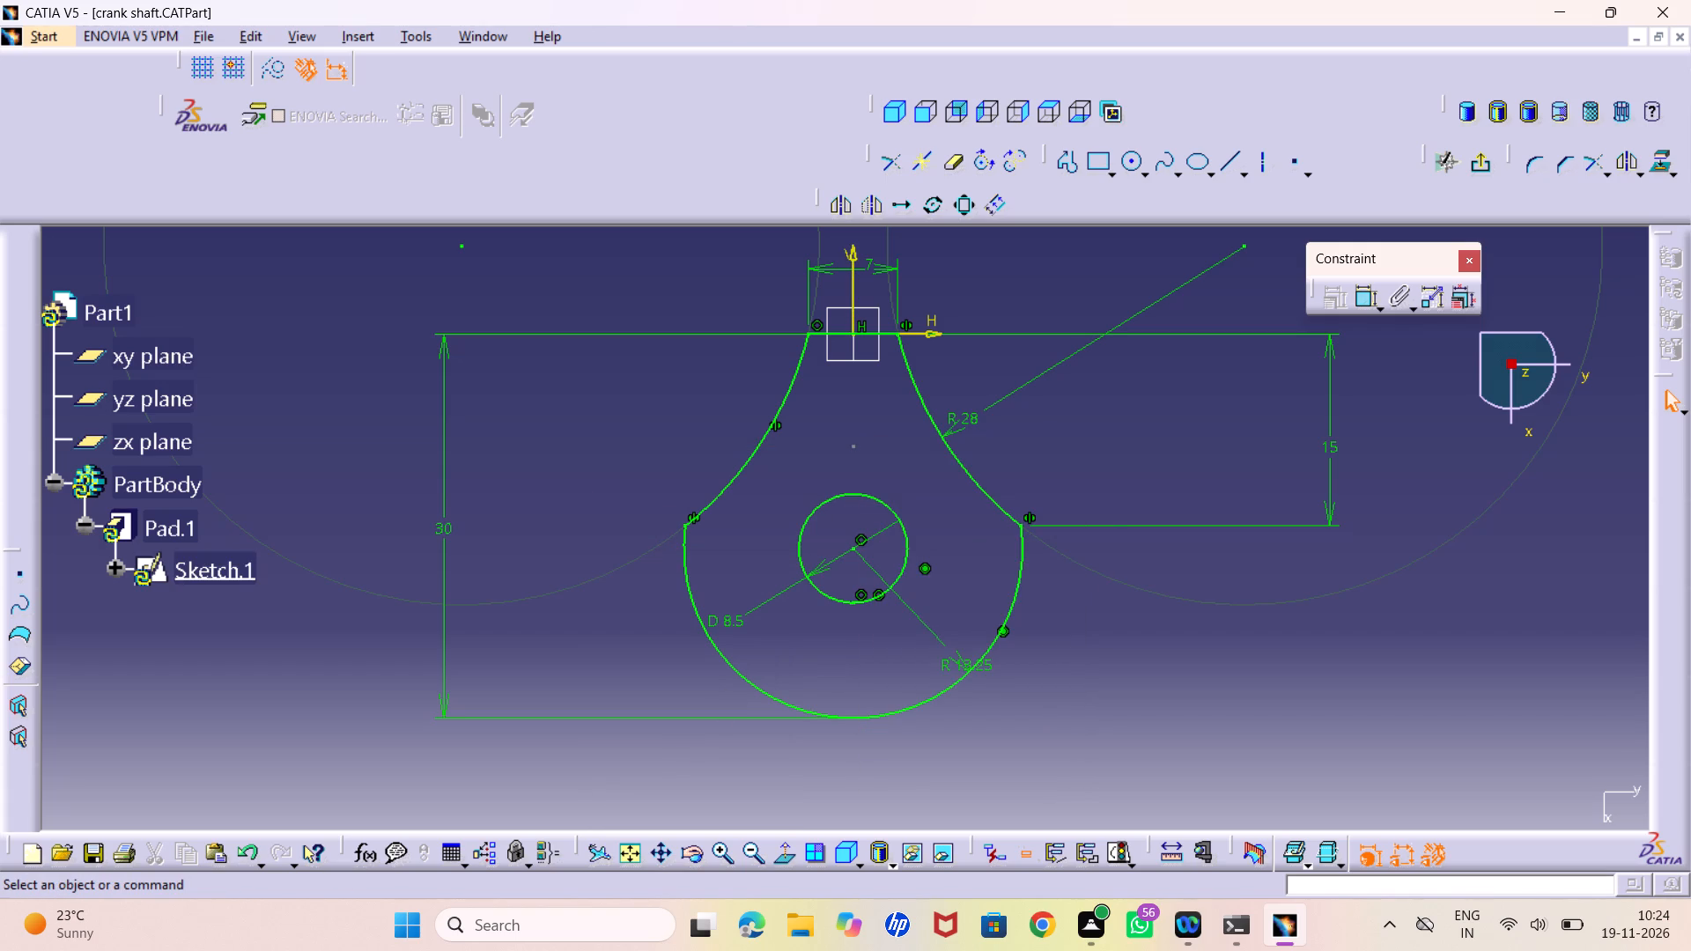
pyautogui.rightClick(854, 448)
pyautogui.click(908, 738)
# Delete the 15 mm dimension between the profile's top line and the bottom arc's positive-H corner.
pyautogui.rightClick(1332, 442)
pyautogui.click(1414, 745)
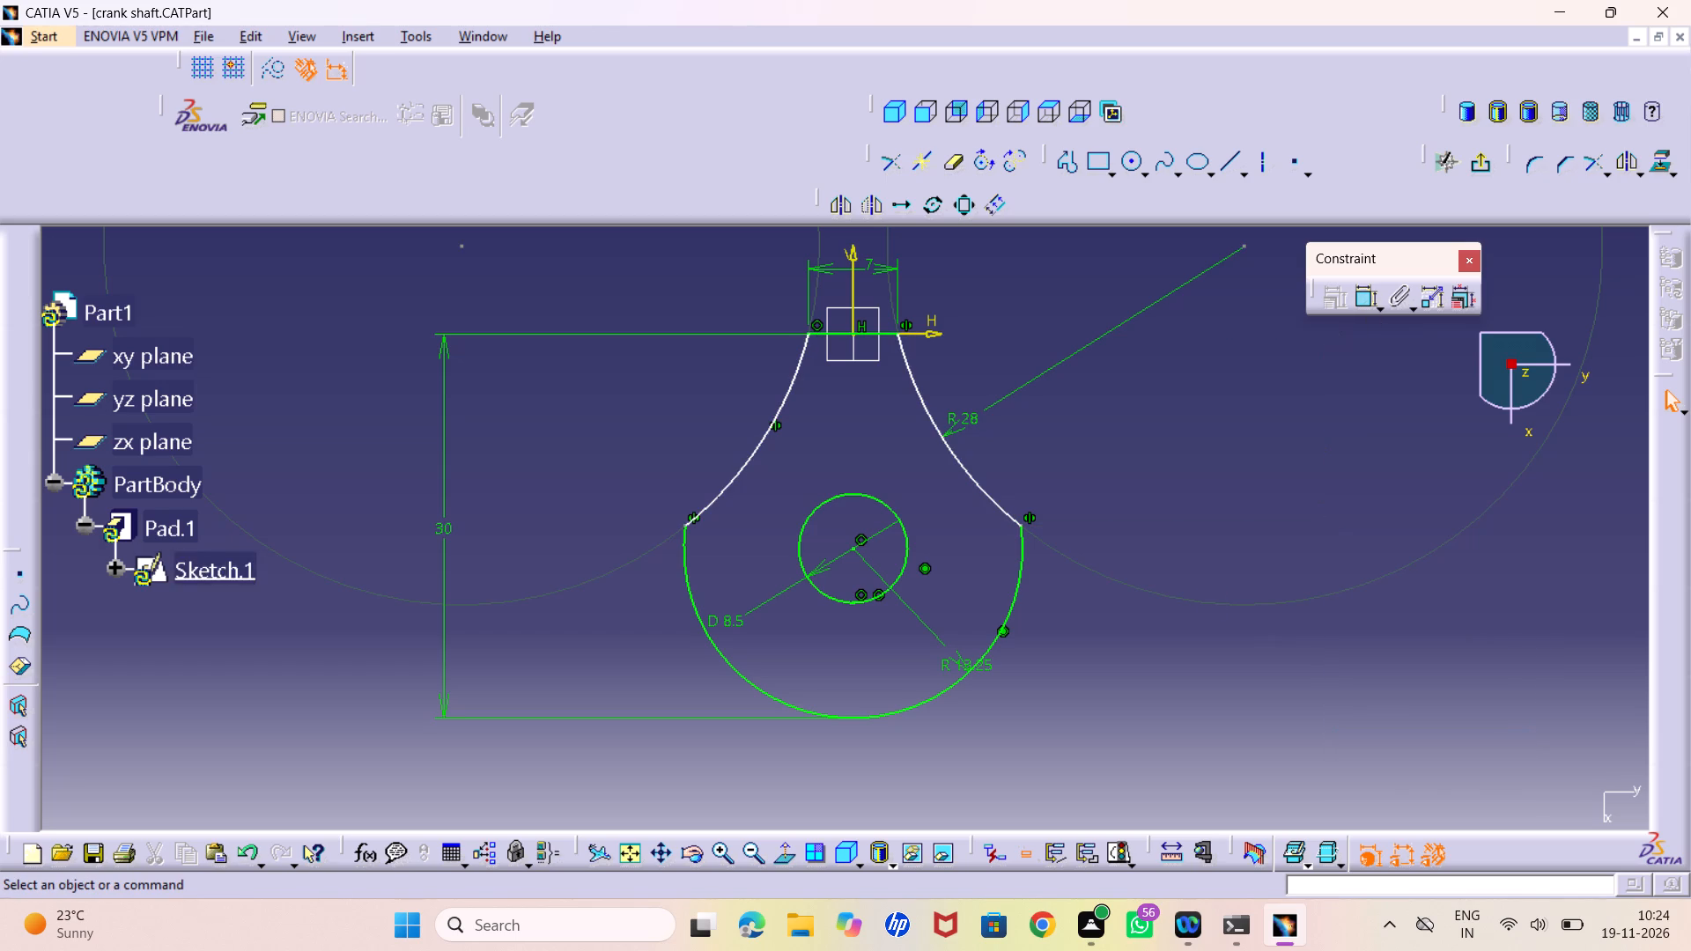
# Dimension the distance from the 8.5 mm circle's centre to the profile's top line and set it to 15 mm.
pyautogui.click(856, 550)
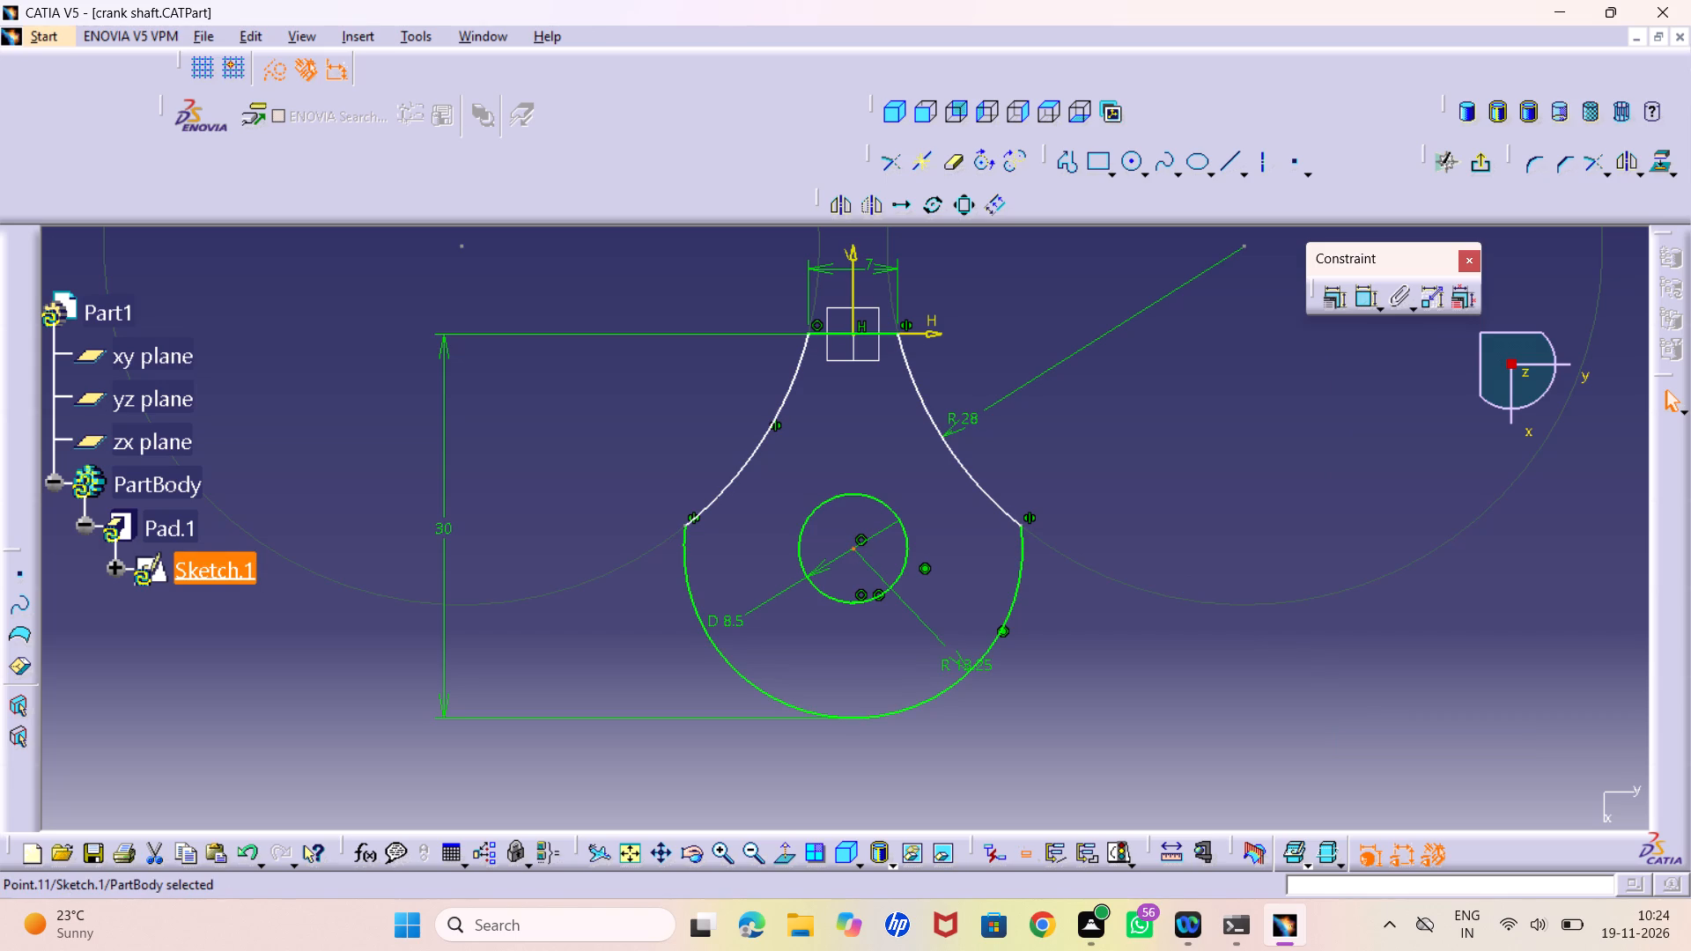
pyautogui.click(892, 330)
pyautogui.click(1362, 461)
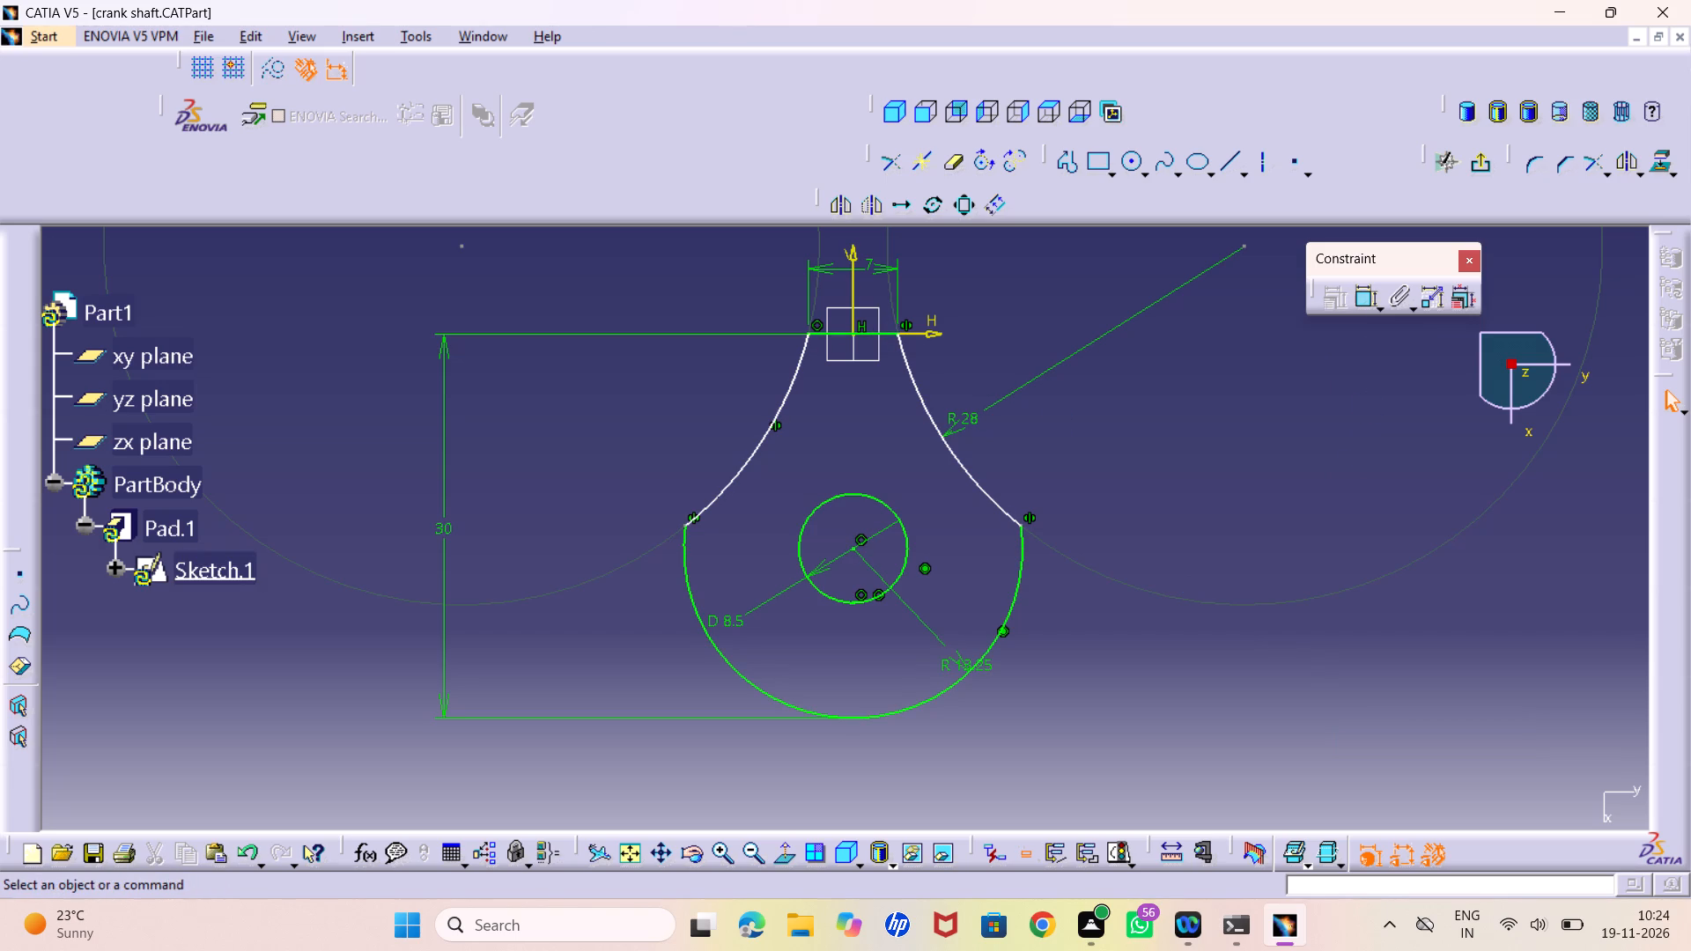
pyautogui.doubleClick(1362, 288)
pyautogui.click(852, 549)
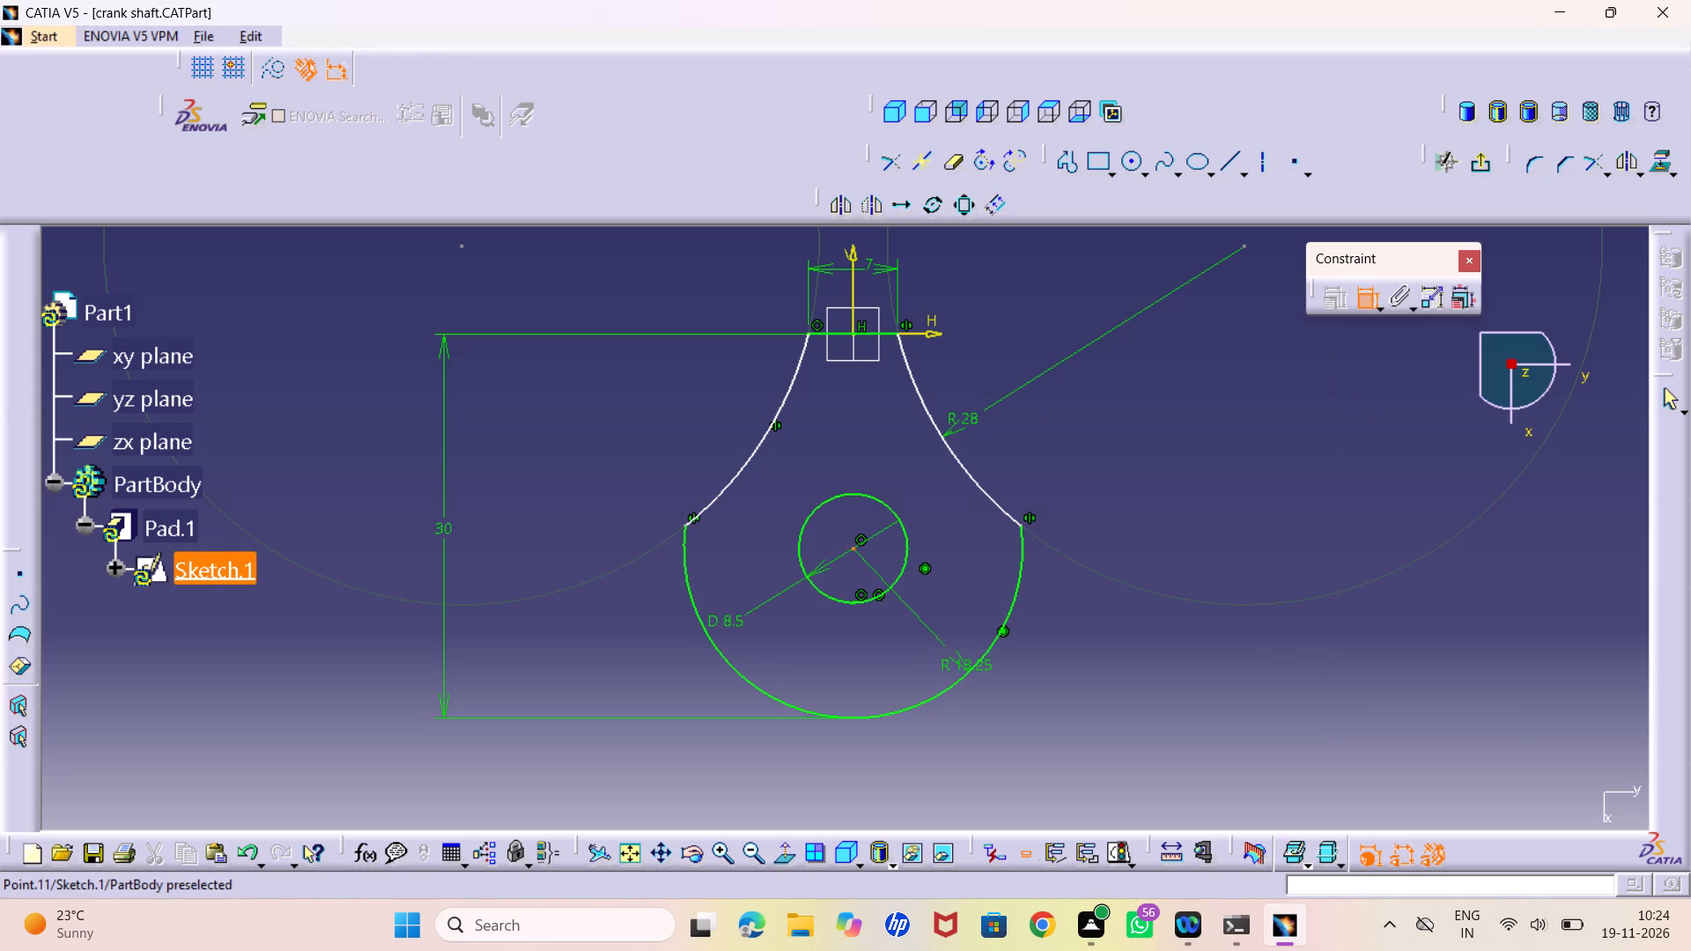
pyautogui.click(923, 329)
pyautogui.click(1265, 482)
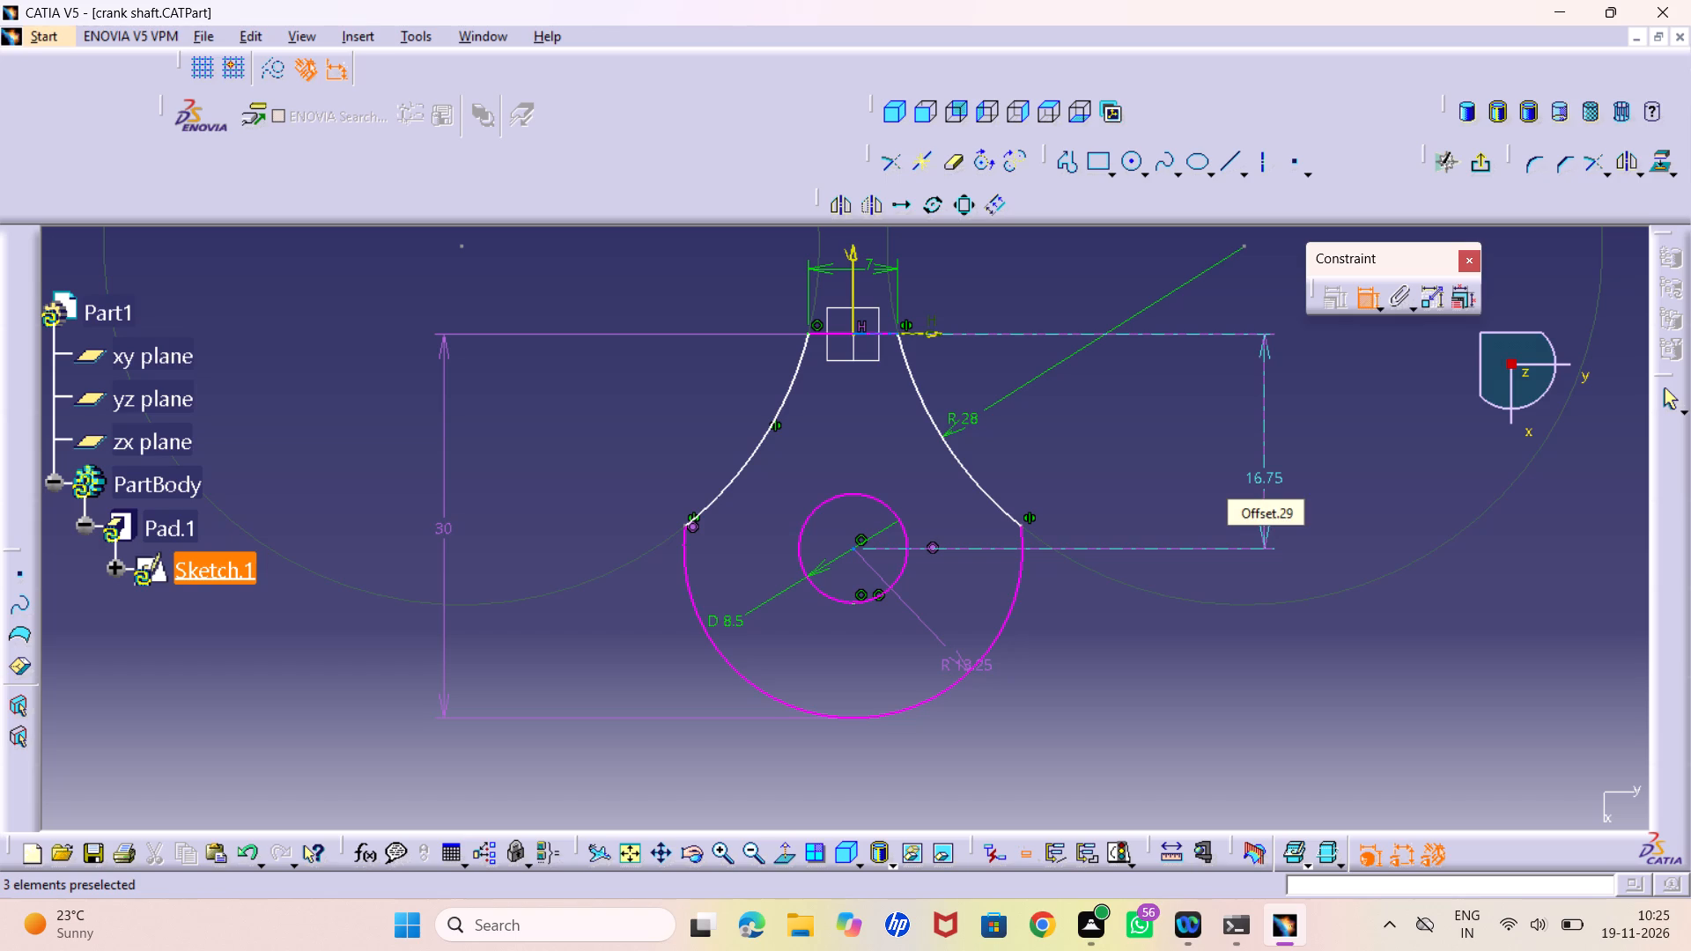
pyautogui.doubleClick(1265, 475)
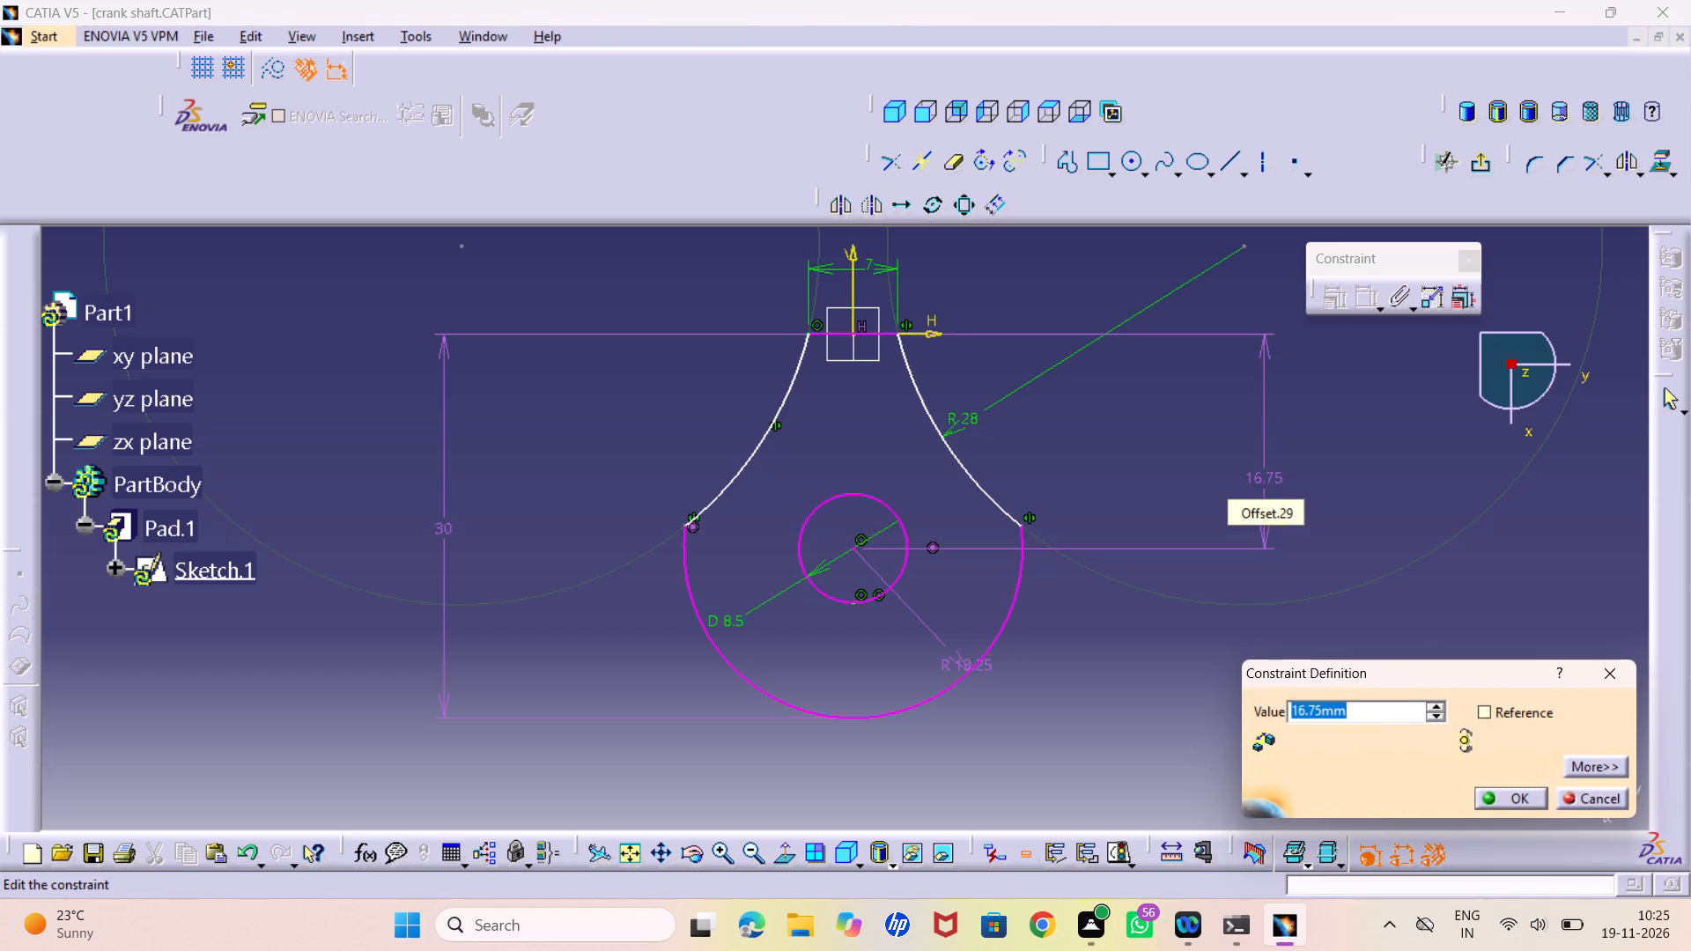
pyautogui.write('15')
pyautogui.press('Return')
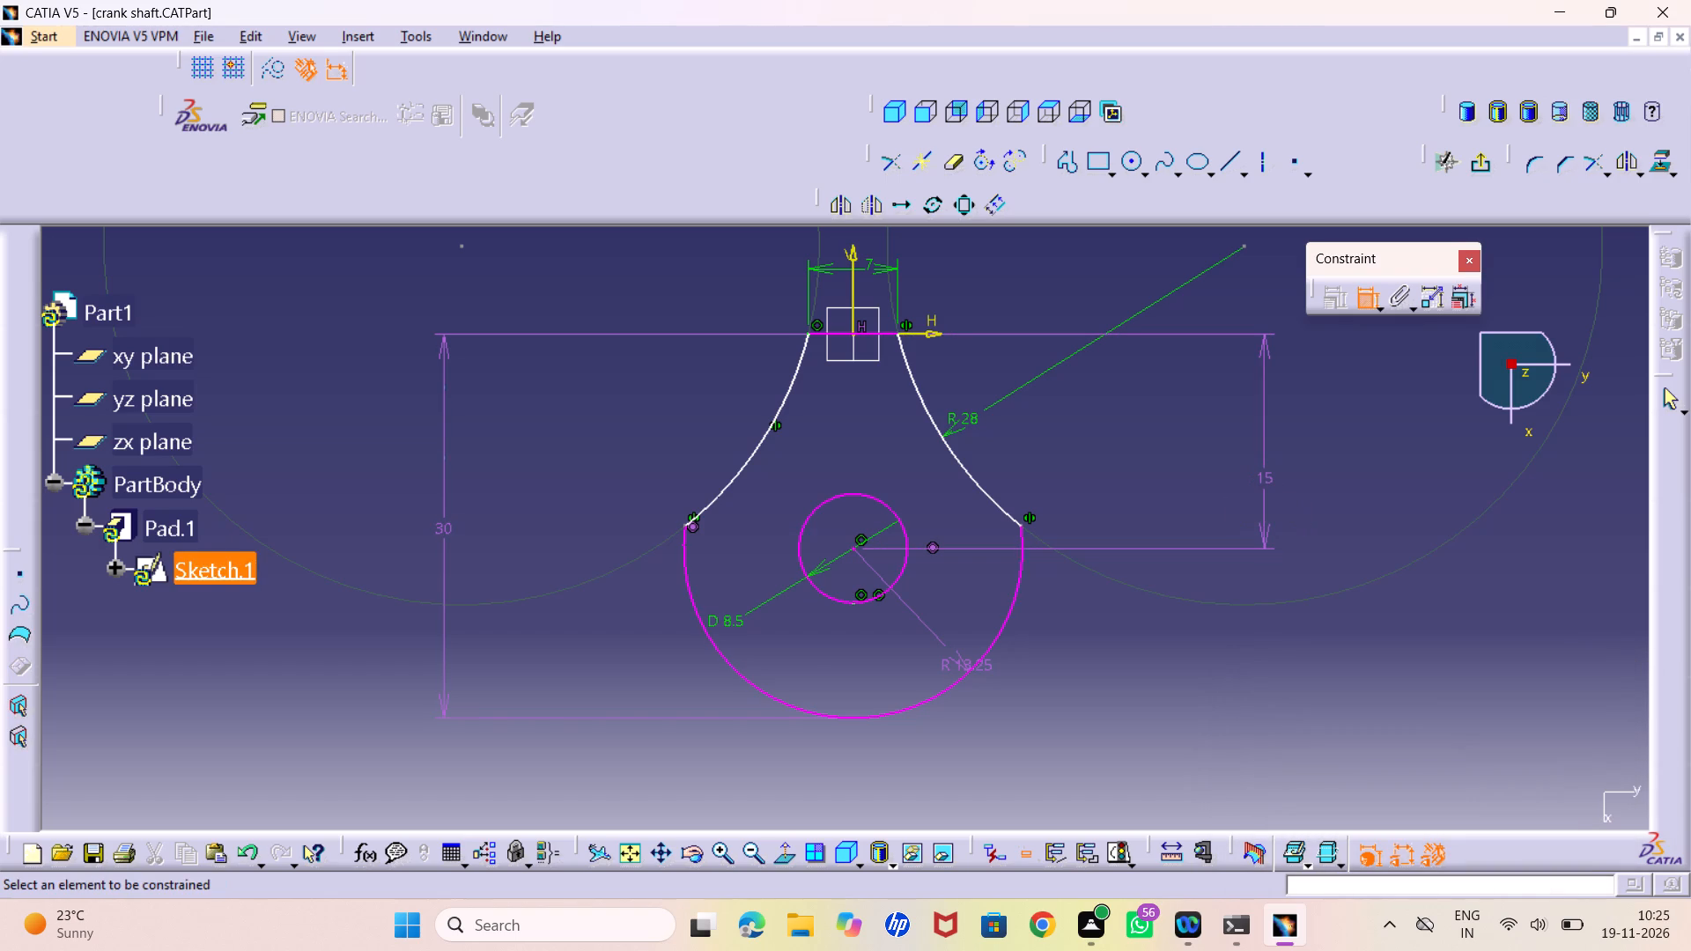
# Delete the 30 mm overall dimension between the profile's top line and the bottom arc.
pyautogui.rightClick(449, 517)
pyautogui.click(498, 511)
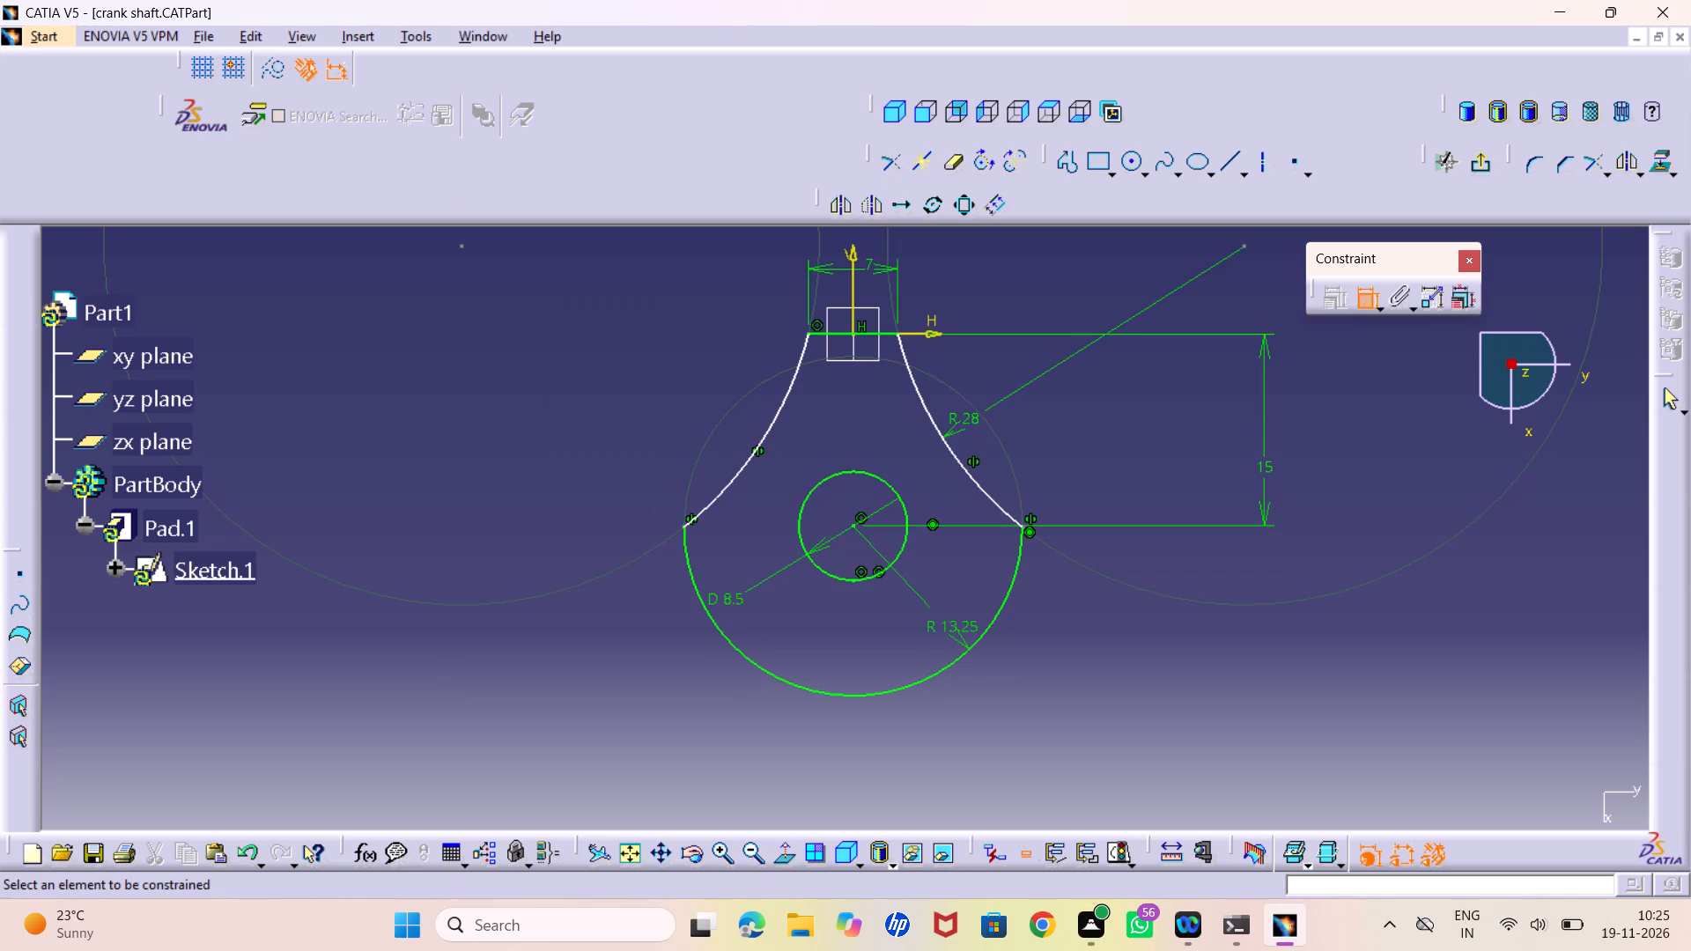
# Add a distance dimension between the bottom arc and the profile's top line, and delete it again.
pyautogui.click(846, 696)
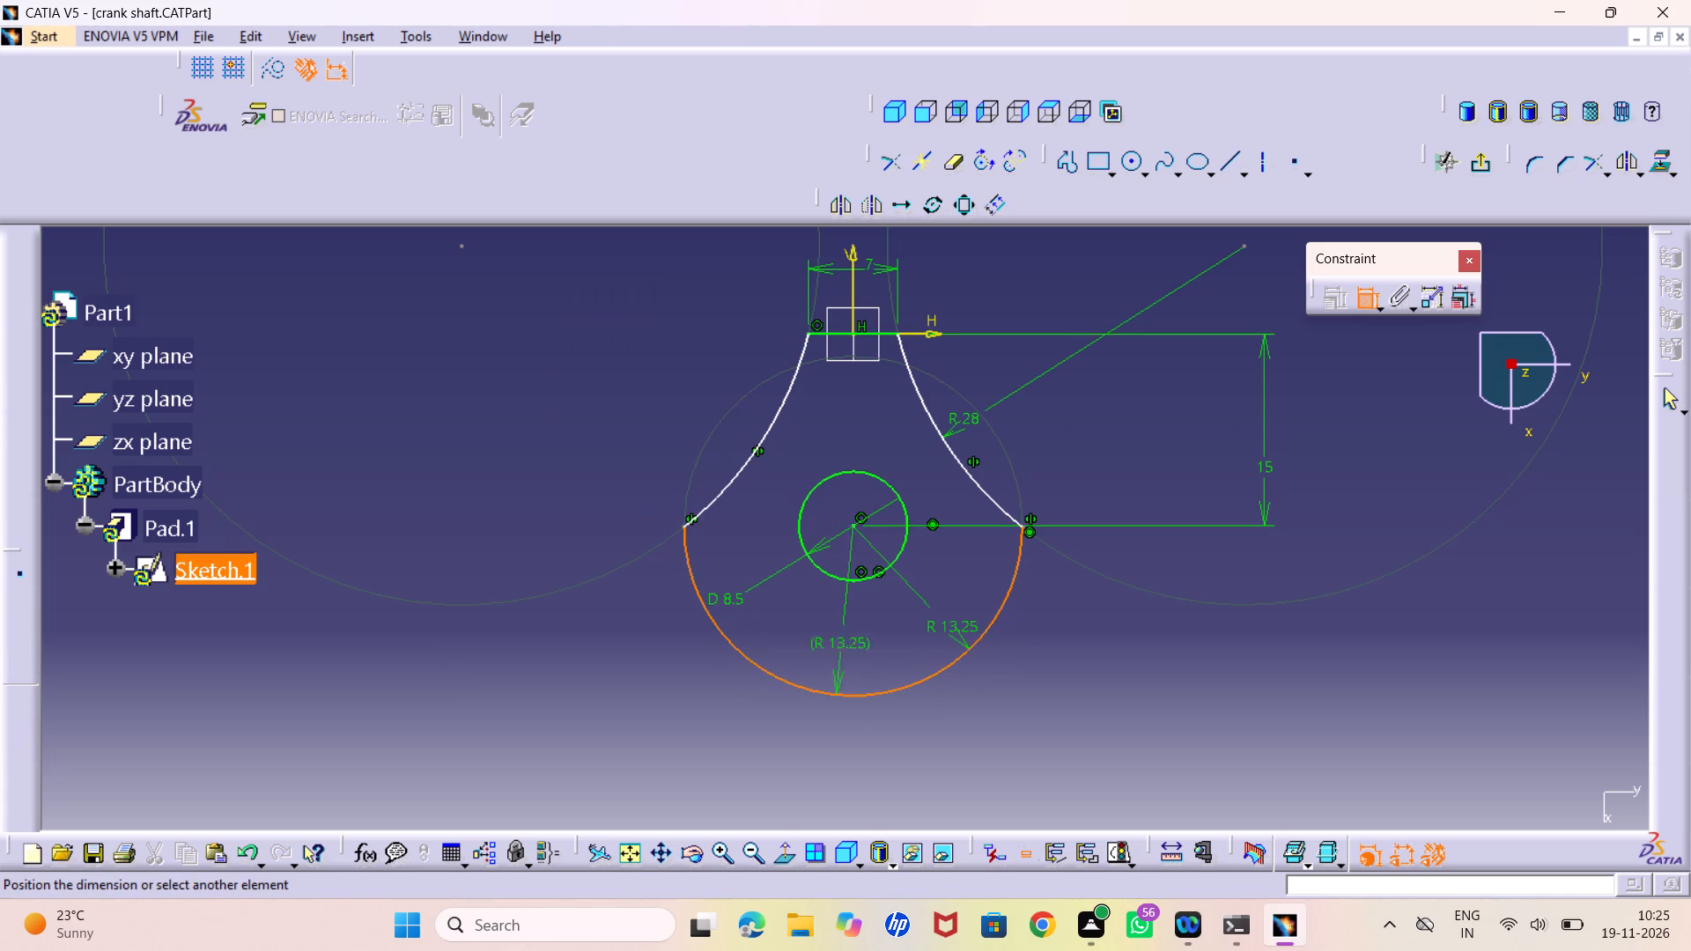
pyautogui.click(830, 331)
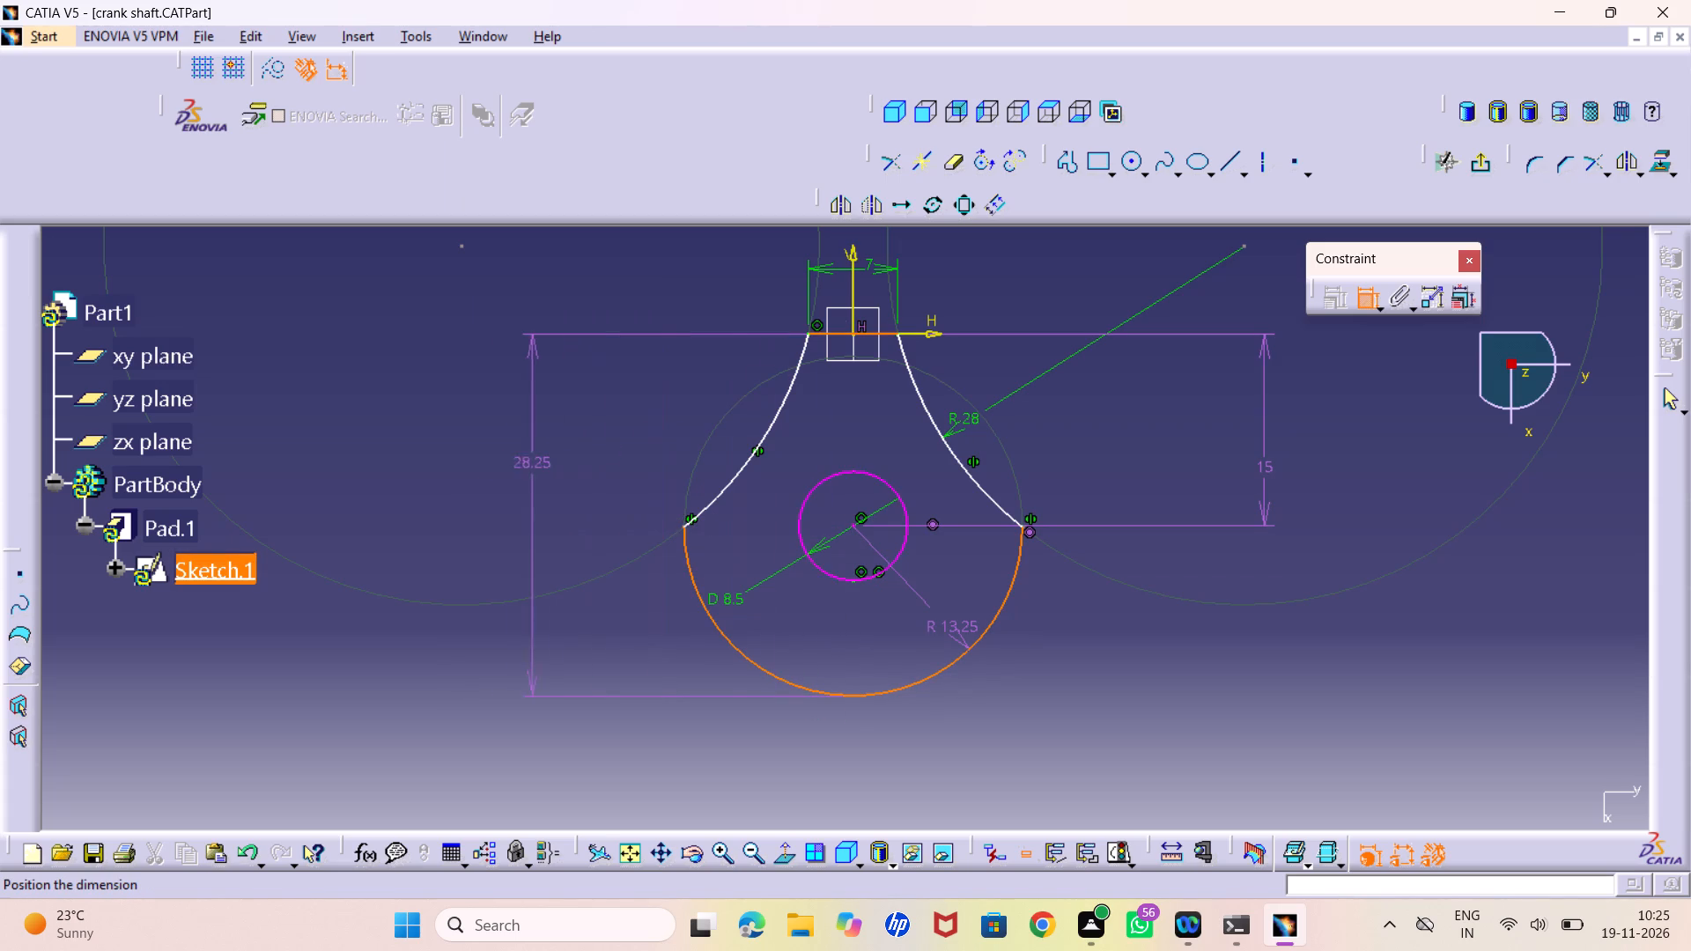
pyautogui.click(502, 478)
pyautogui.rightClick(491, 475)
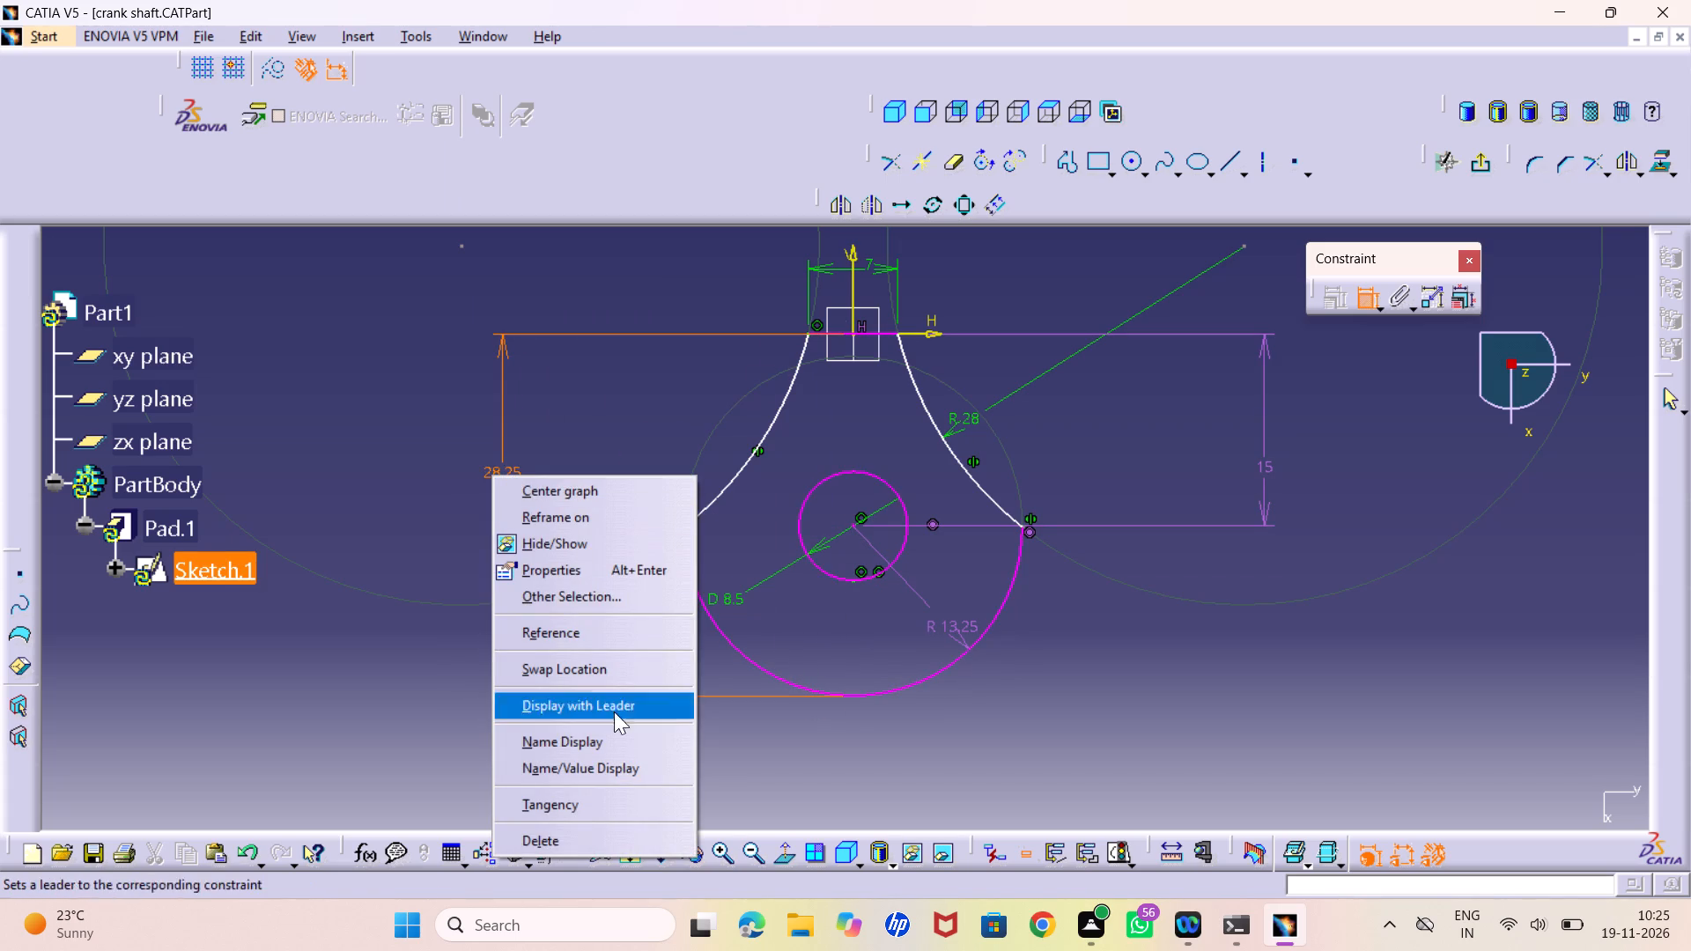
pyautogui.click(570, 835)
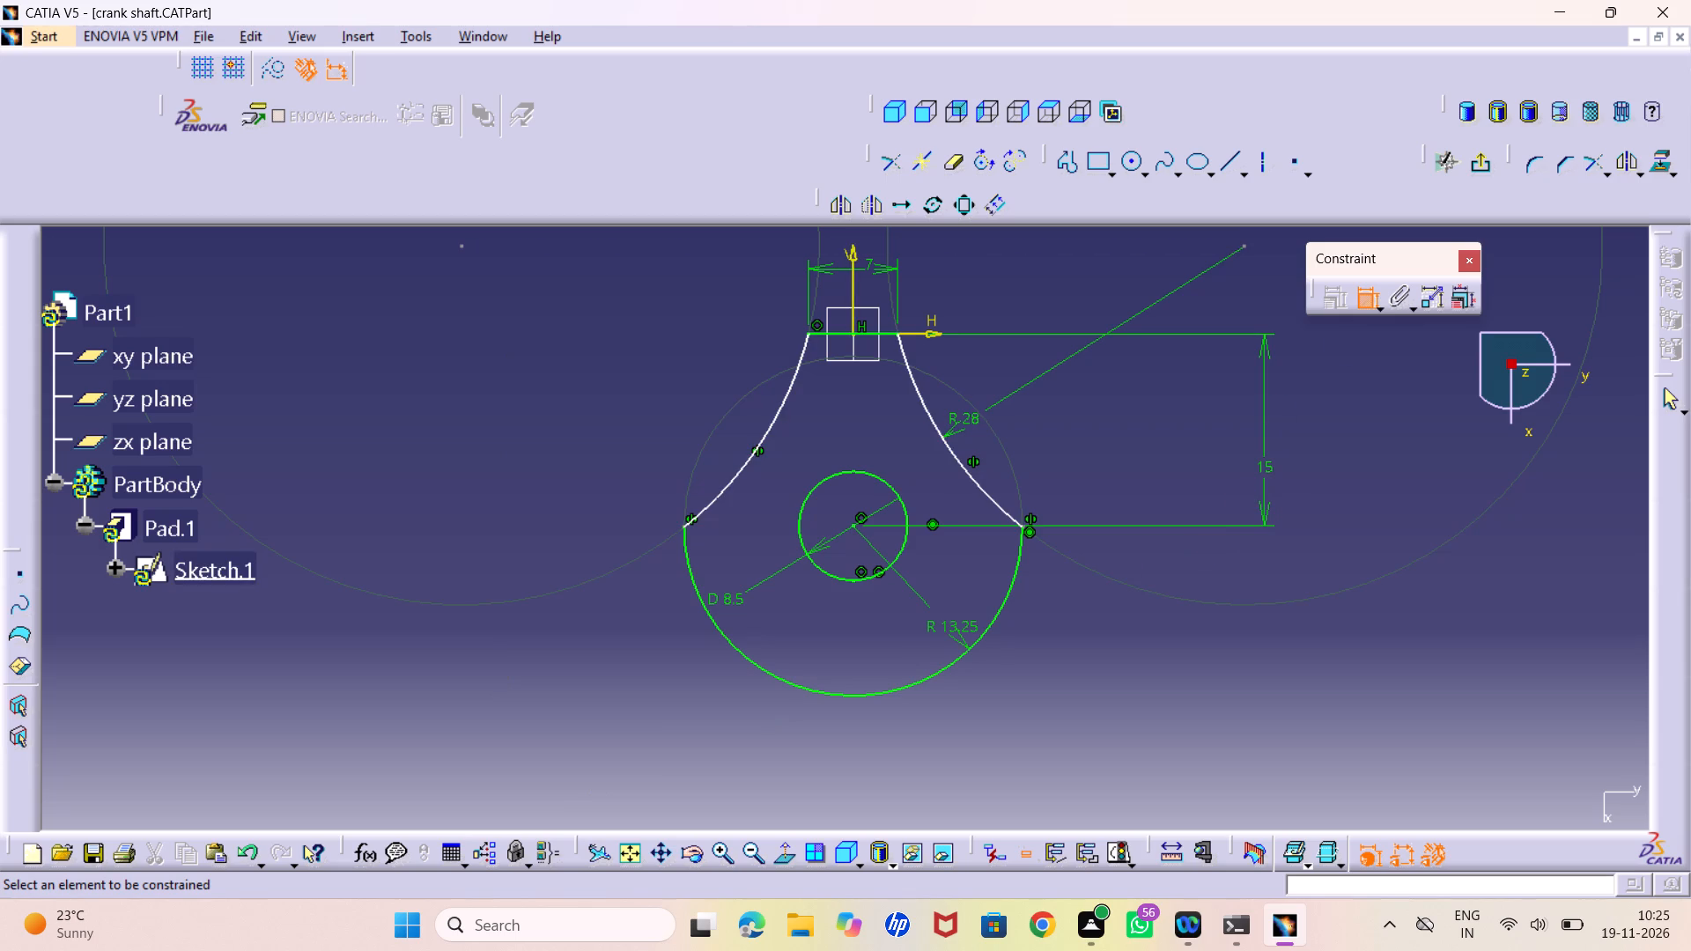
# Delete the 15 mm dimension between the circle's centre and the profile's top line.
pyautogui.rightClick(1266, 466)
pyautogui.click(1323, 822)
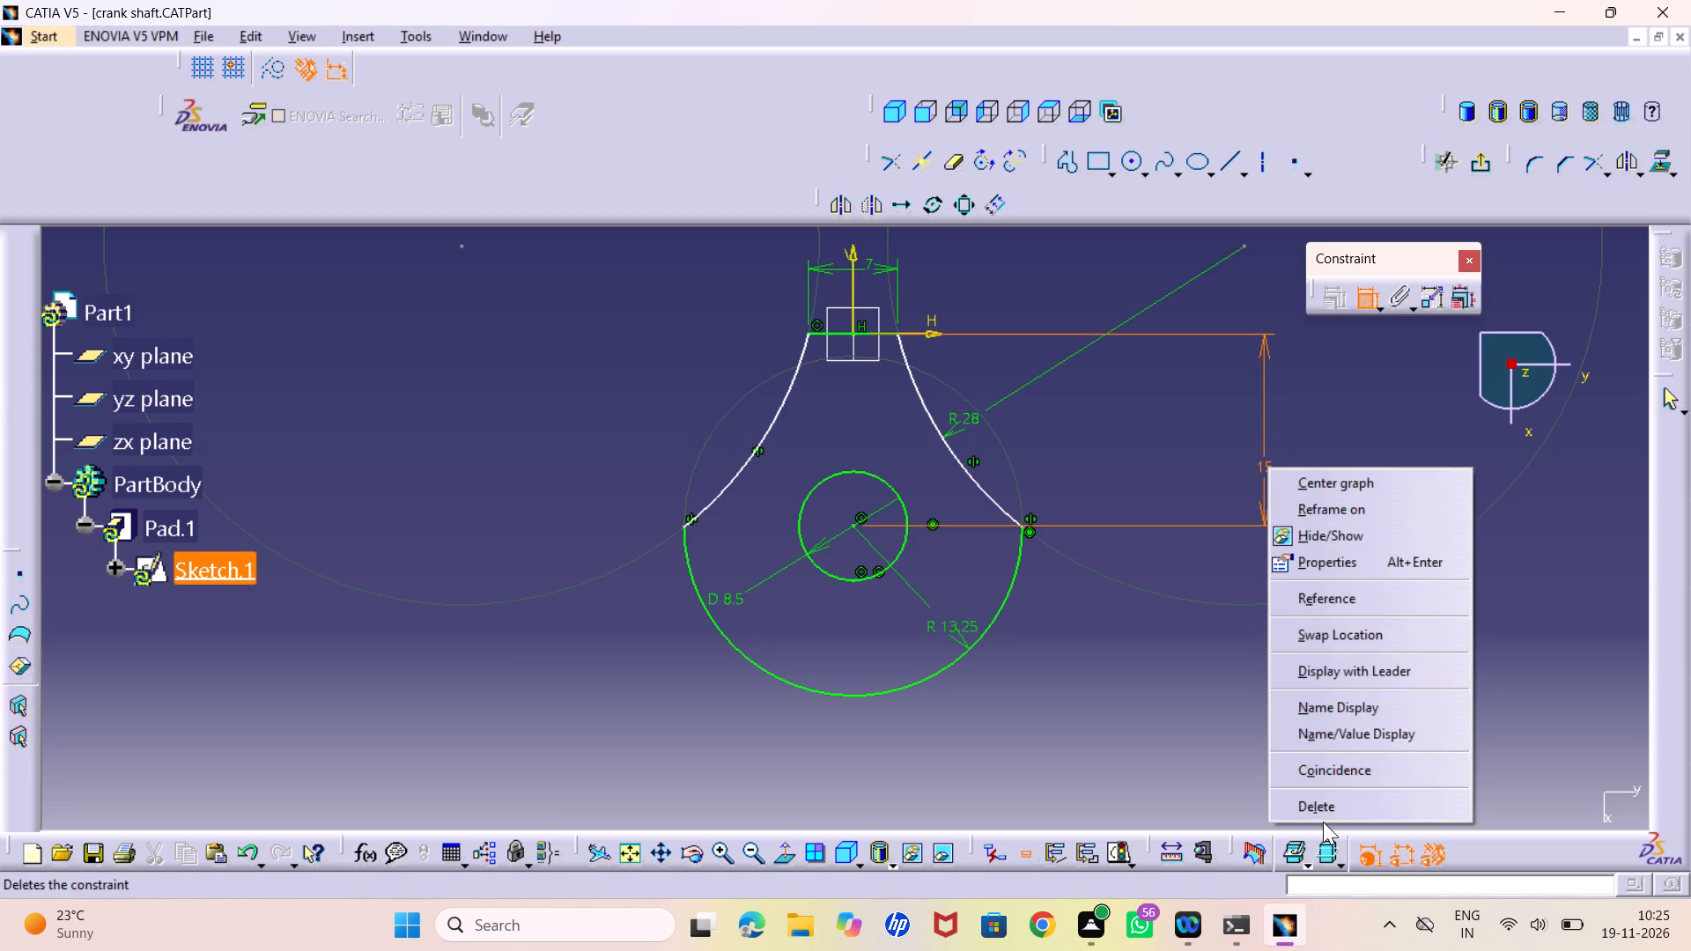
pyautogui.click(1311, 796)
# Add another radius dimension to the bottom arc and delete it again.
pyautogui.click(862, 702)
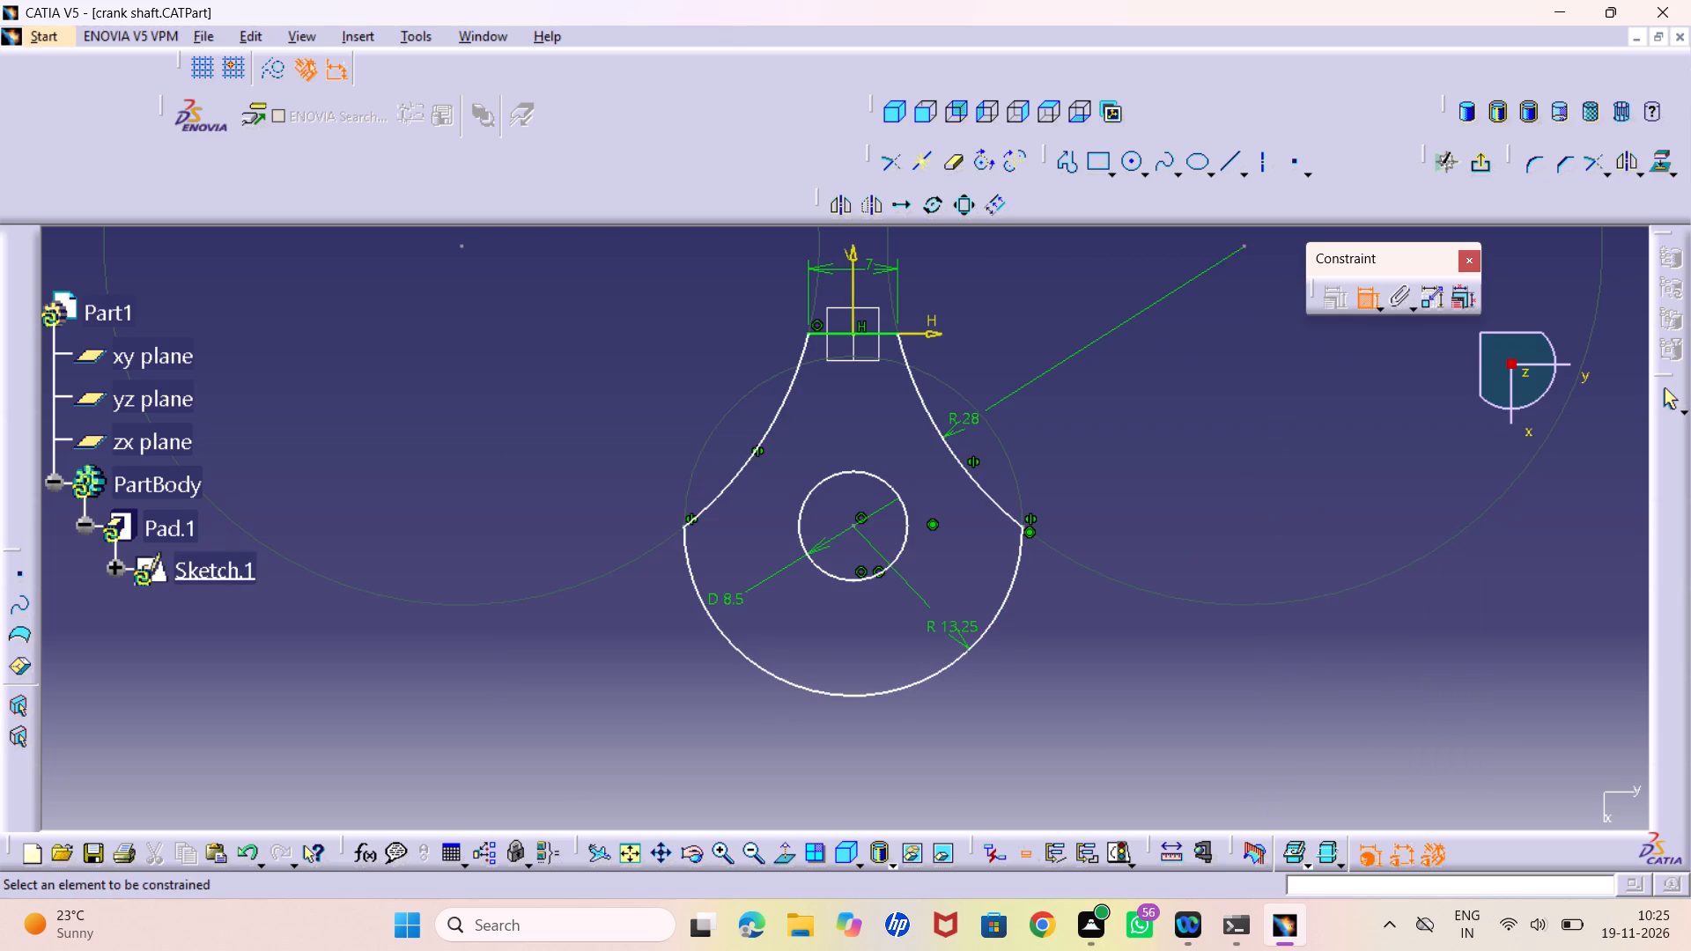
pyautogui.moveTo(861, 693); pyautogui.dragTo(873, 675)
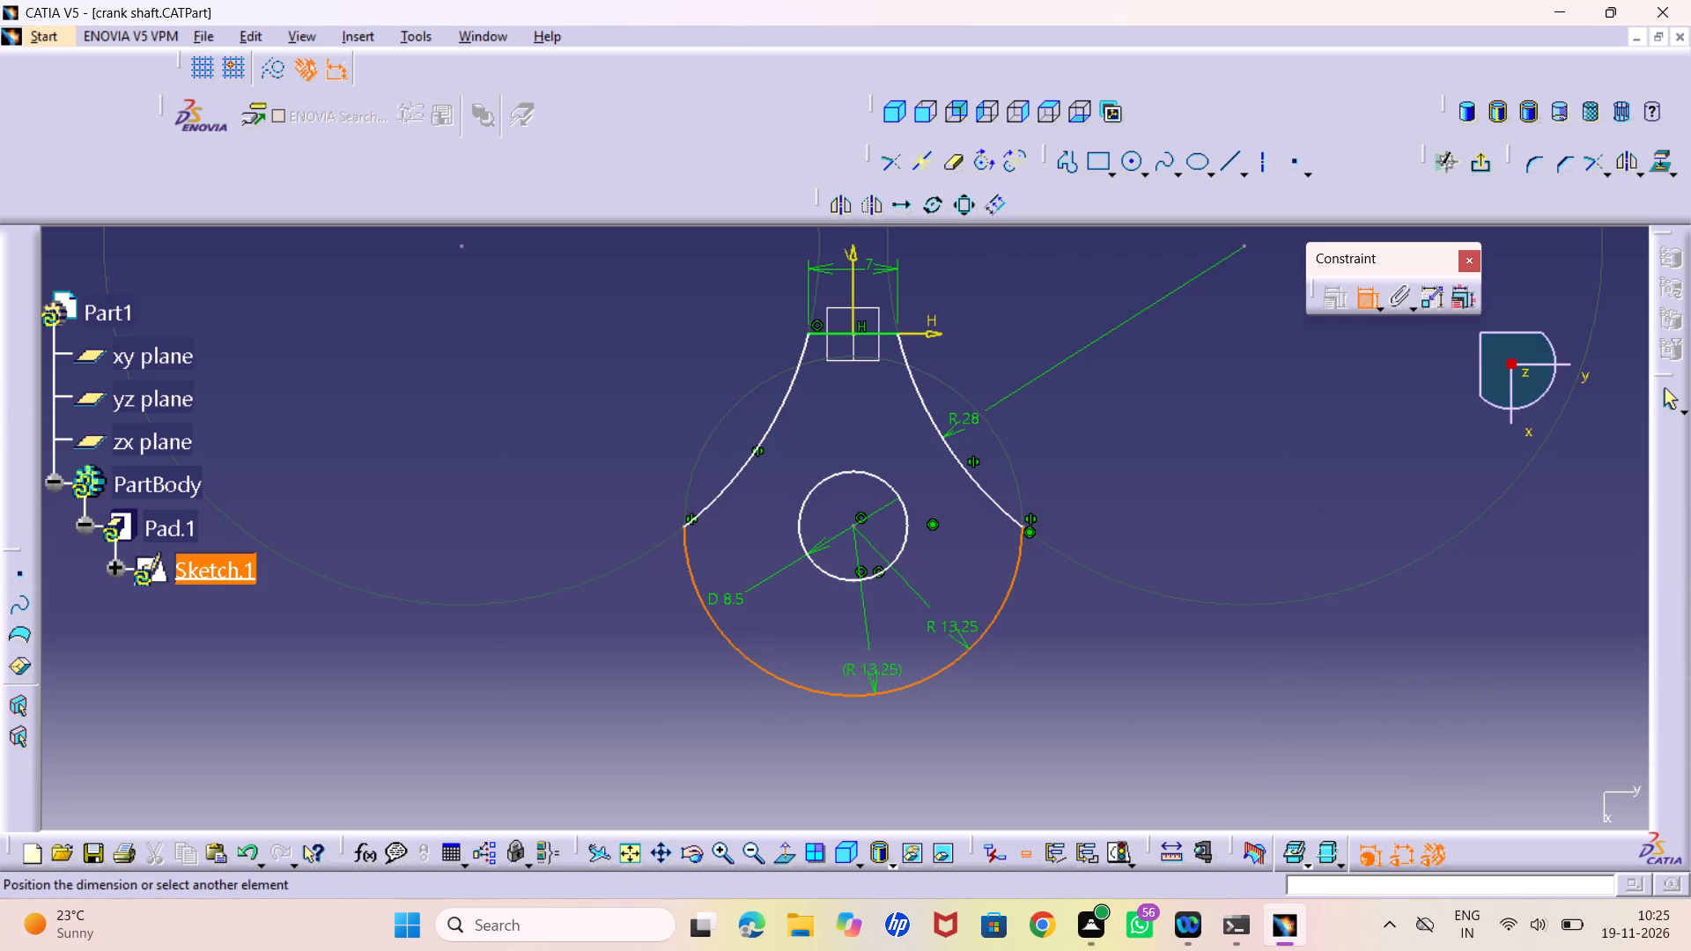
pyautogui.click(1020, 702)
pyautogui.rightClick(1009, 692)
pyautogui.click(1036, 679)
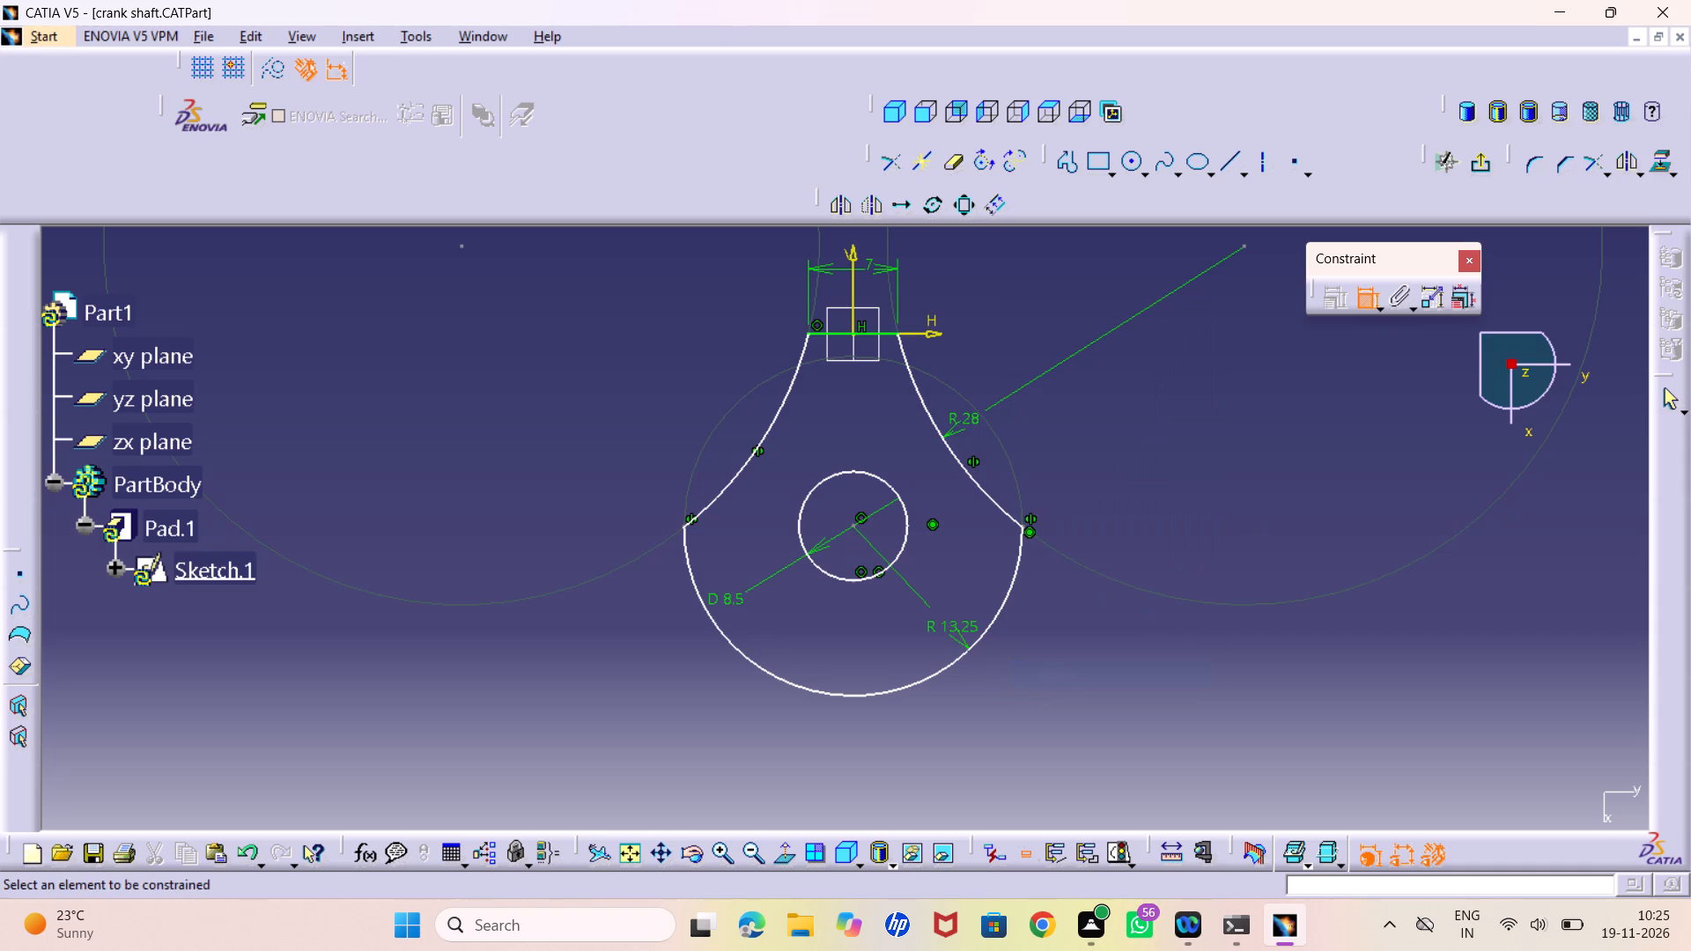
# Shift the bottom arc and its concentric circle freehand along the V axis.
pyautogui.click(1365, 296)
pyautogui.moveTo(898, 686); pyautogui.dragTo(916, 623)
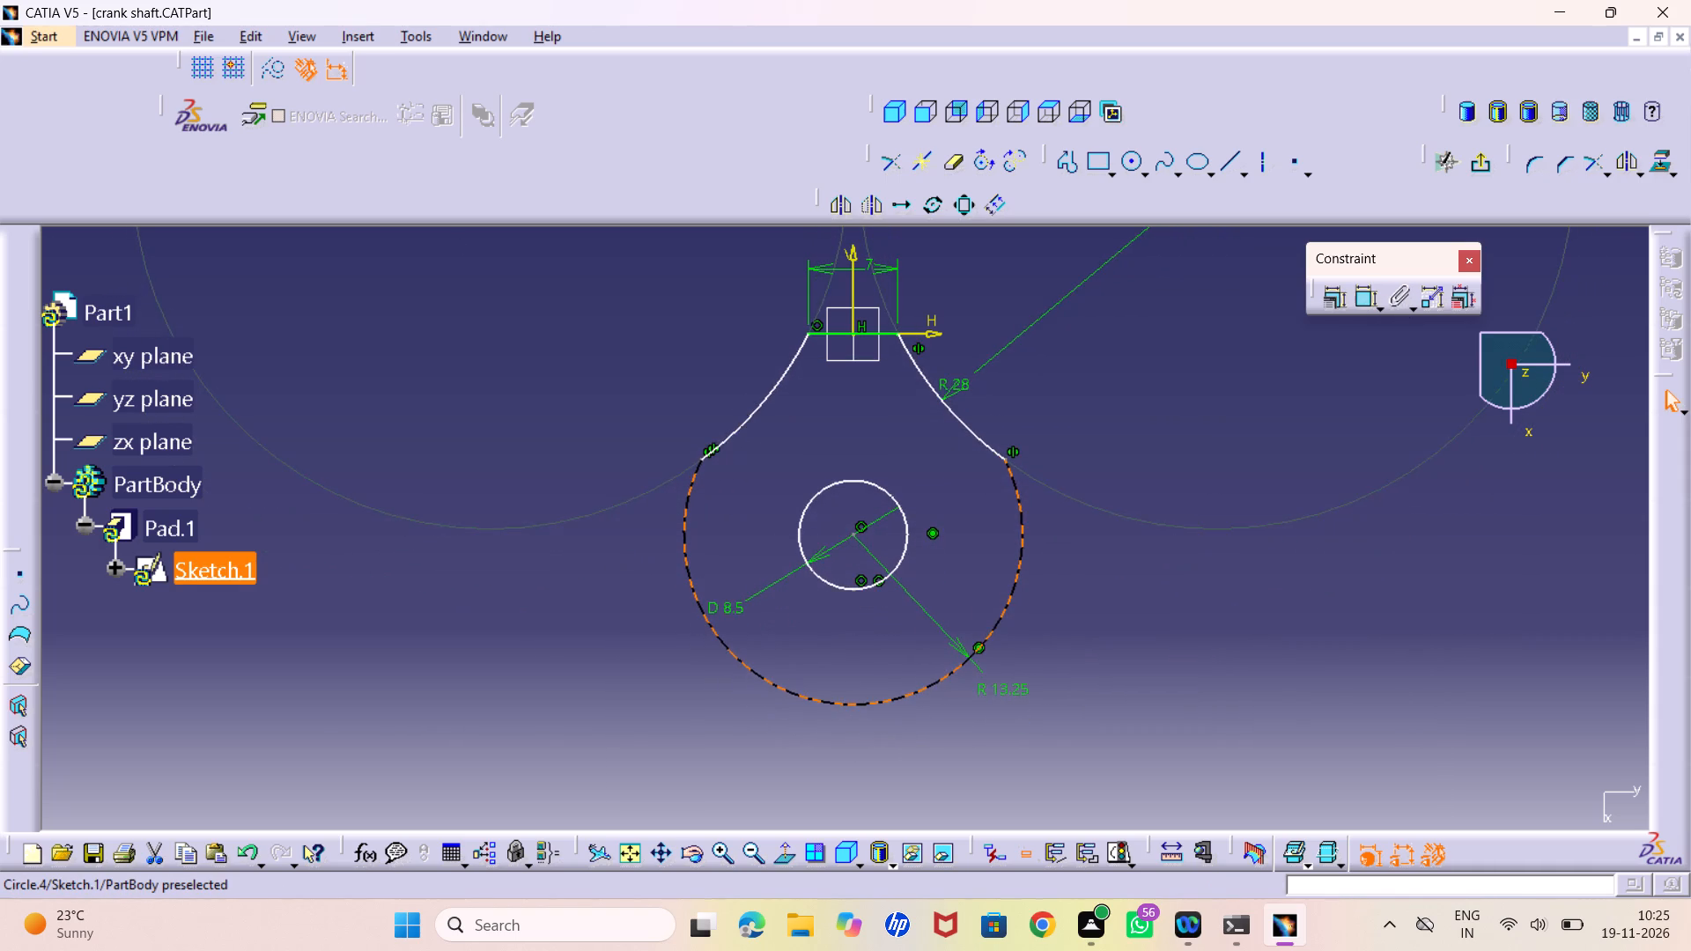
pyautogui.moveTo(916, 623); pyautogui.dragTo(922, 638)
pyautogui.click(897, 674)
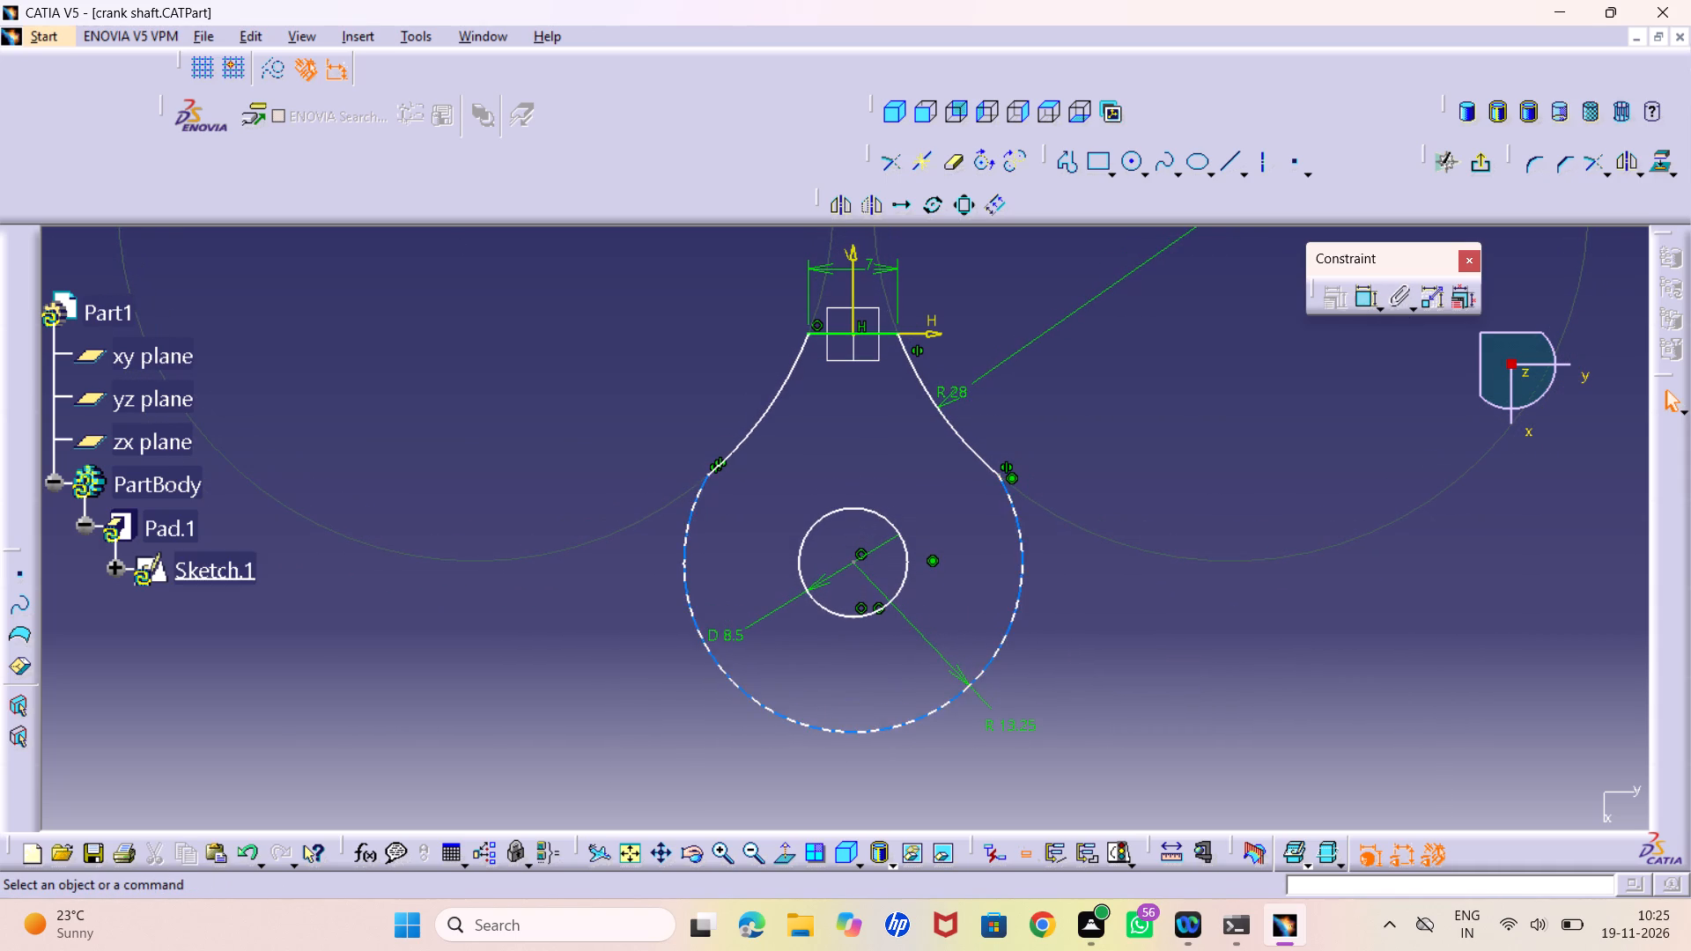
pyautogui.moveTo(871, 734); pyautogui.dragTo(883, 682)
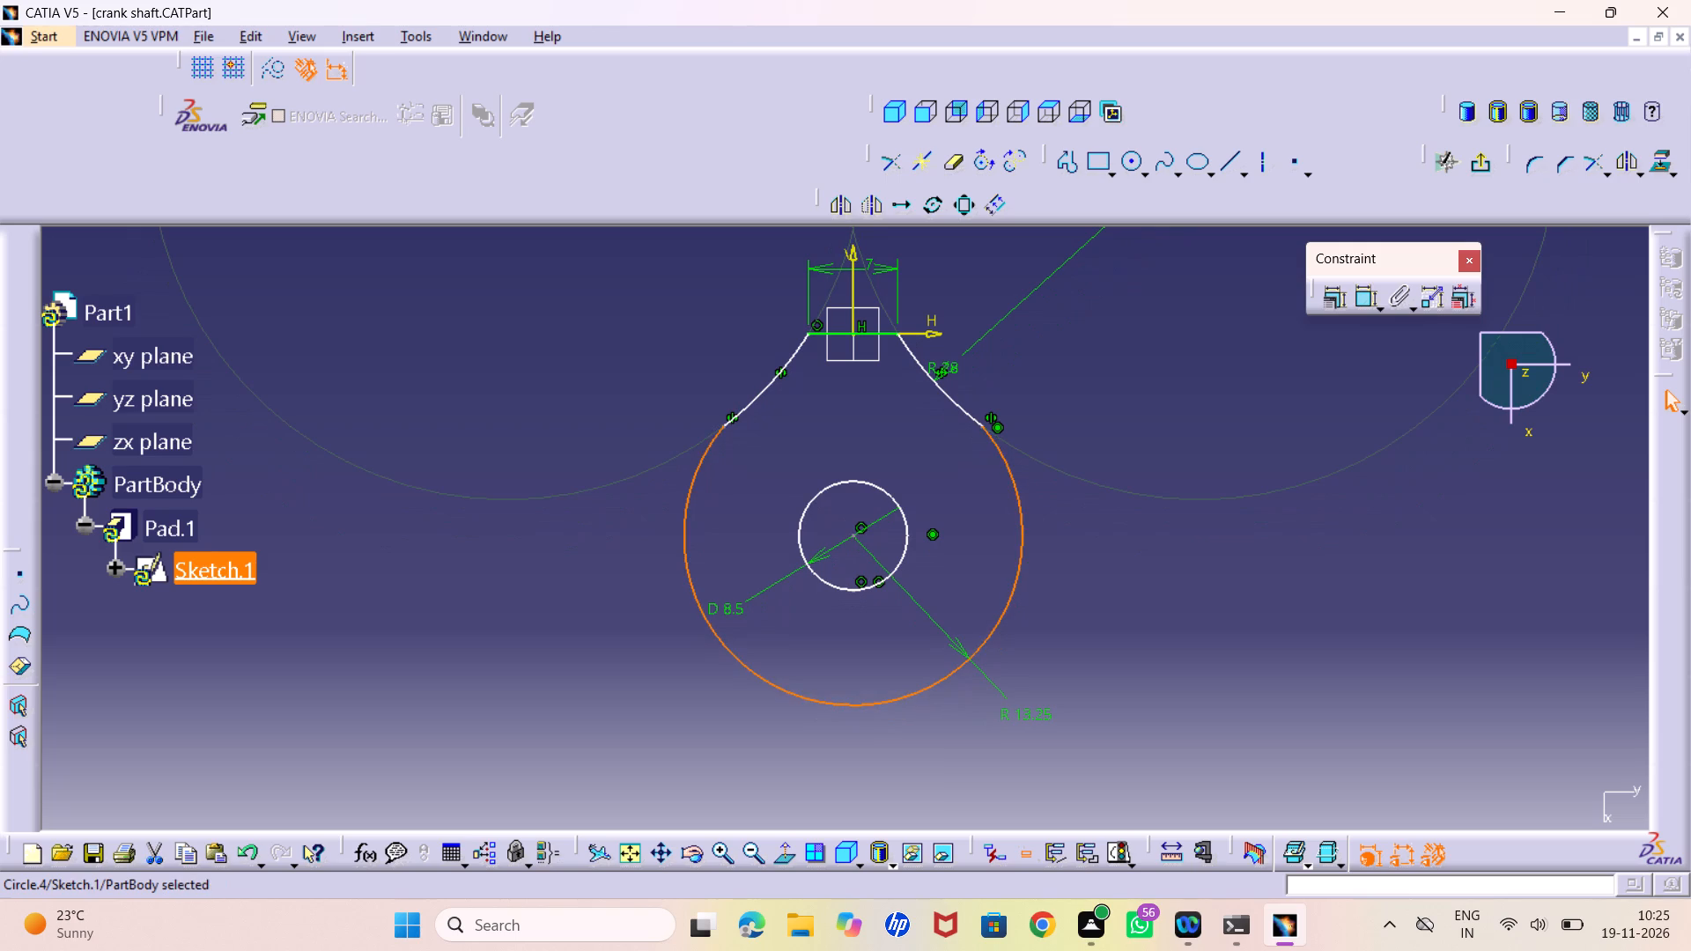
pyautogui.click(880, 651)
# Reshape the two concave side arcs freehand, extending them farther down and outward toward the bottom arc.
pyautogui.moveTo(761, 396); pyautogui.dragTo(729, 462)
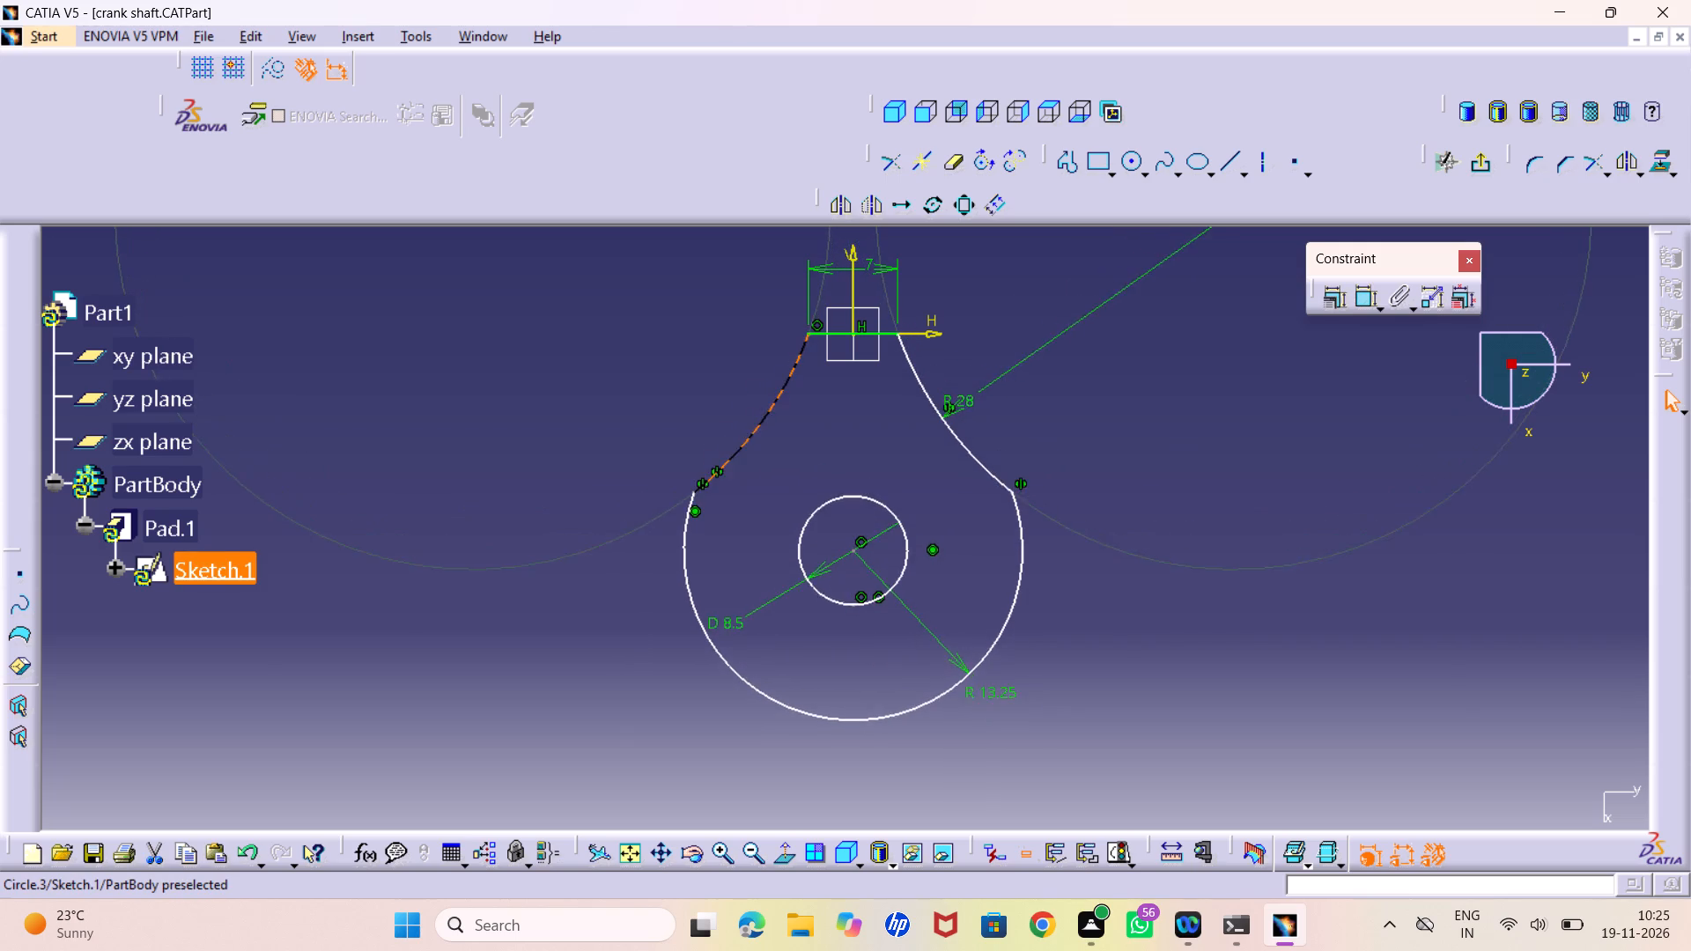
pyautogui.moveTo(729, 462); pyautogui.dragTo(706, 504)
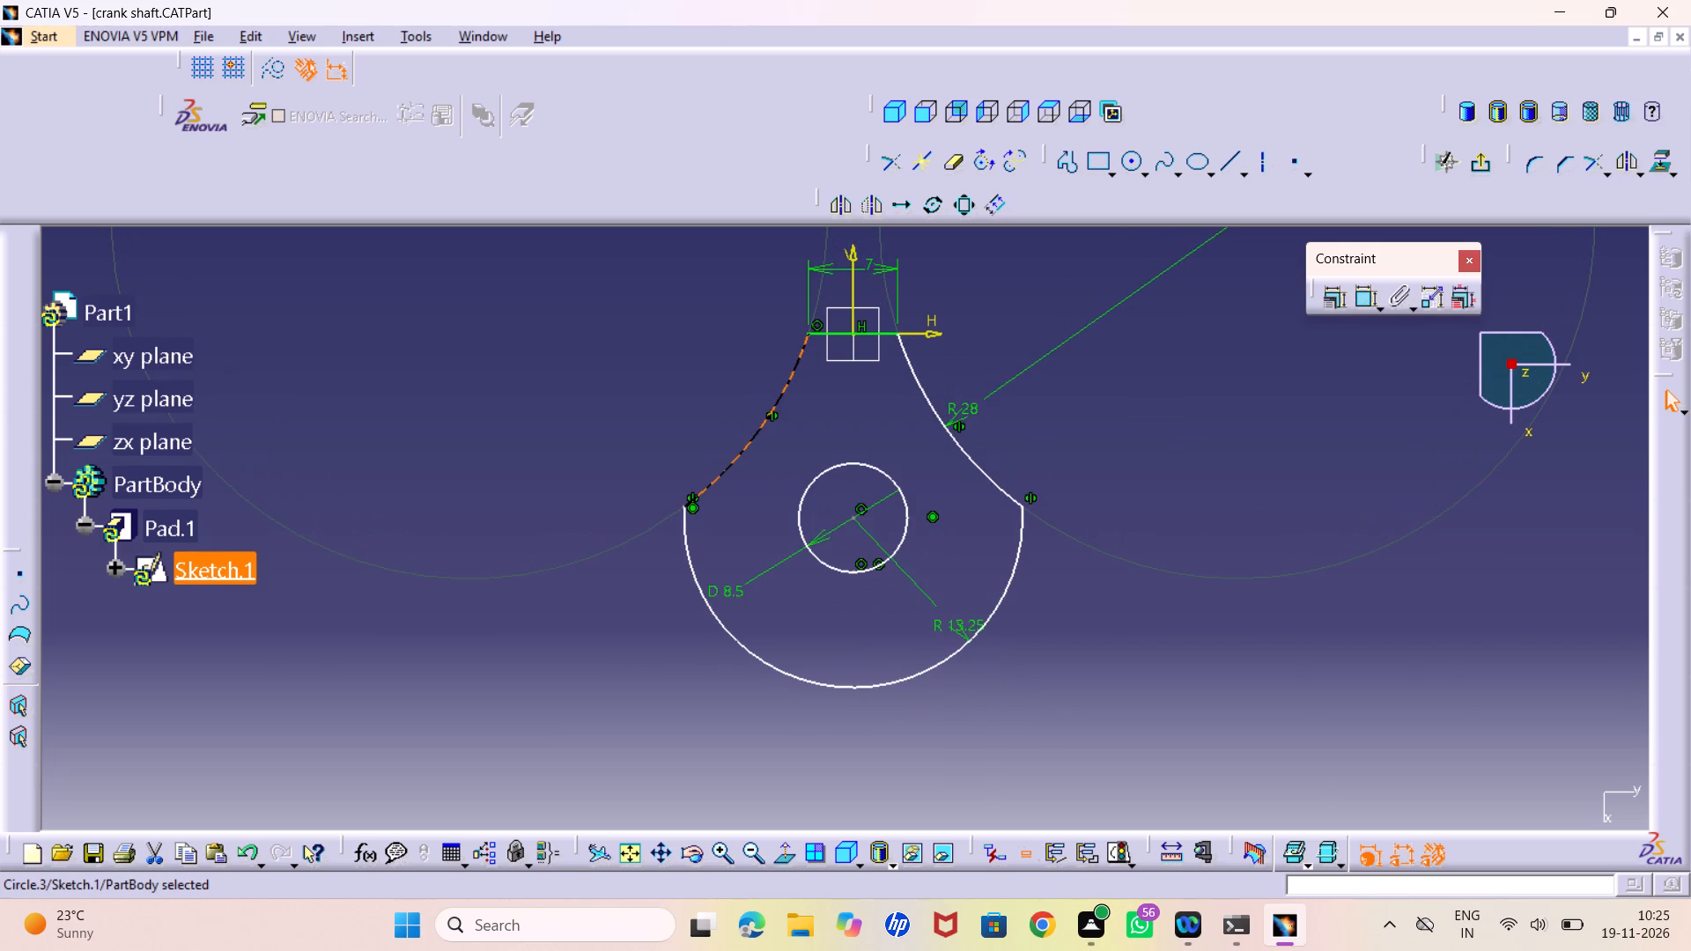
pyautogui.click(727, 472)
pyautogui.click(750, 461)
pyautogui.moveTo(758, 434); pyautogui.dragTo(745, 472)
pyautogui.moveTo(745, 472); pyautogui.dragTo(737, 483)
pyautogui.click(770, 468)
pyautogui.moveTo(926, 398); pyautogui.dragTo(949, 441)
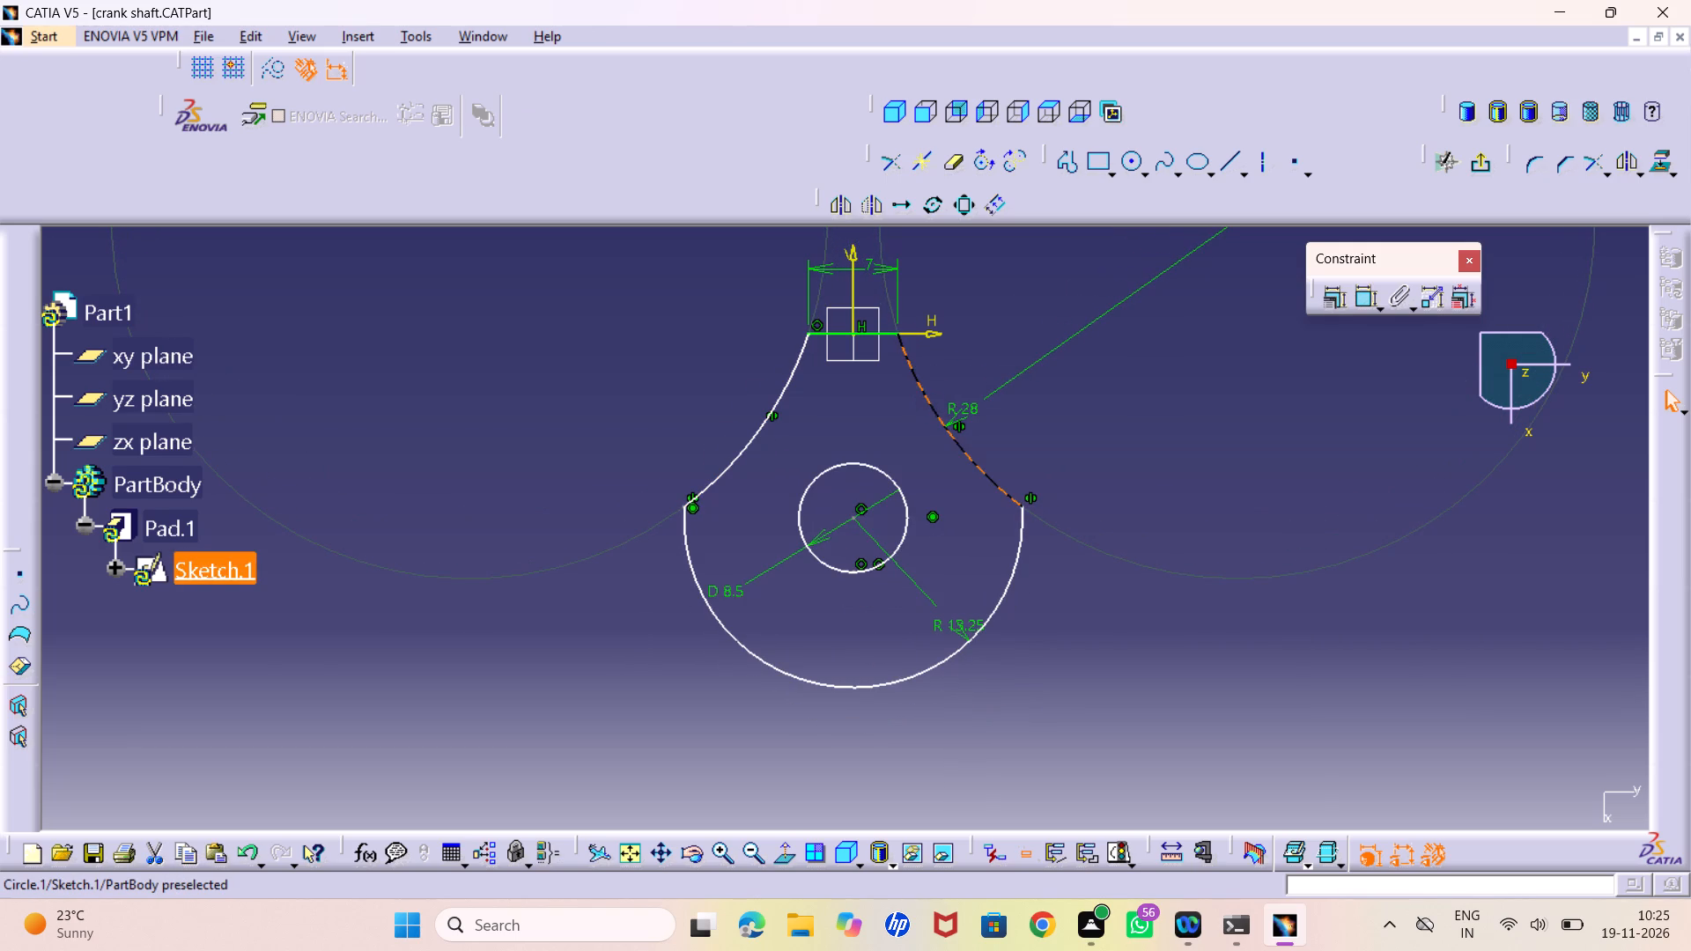
pyautogui.moveTo(949, 441); pyautogui.dragTo(949, 442)
pyautogui.click(942, 557)
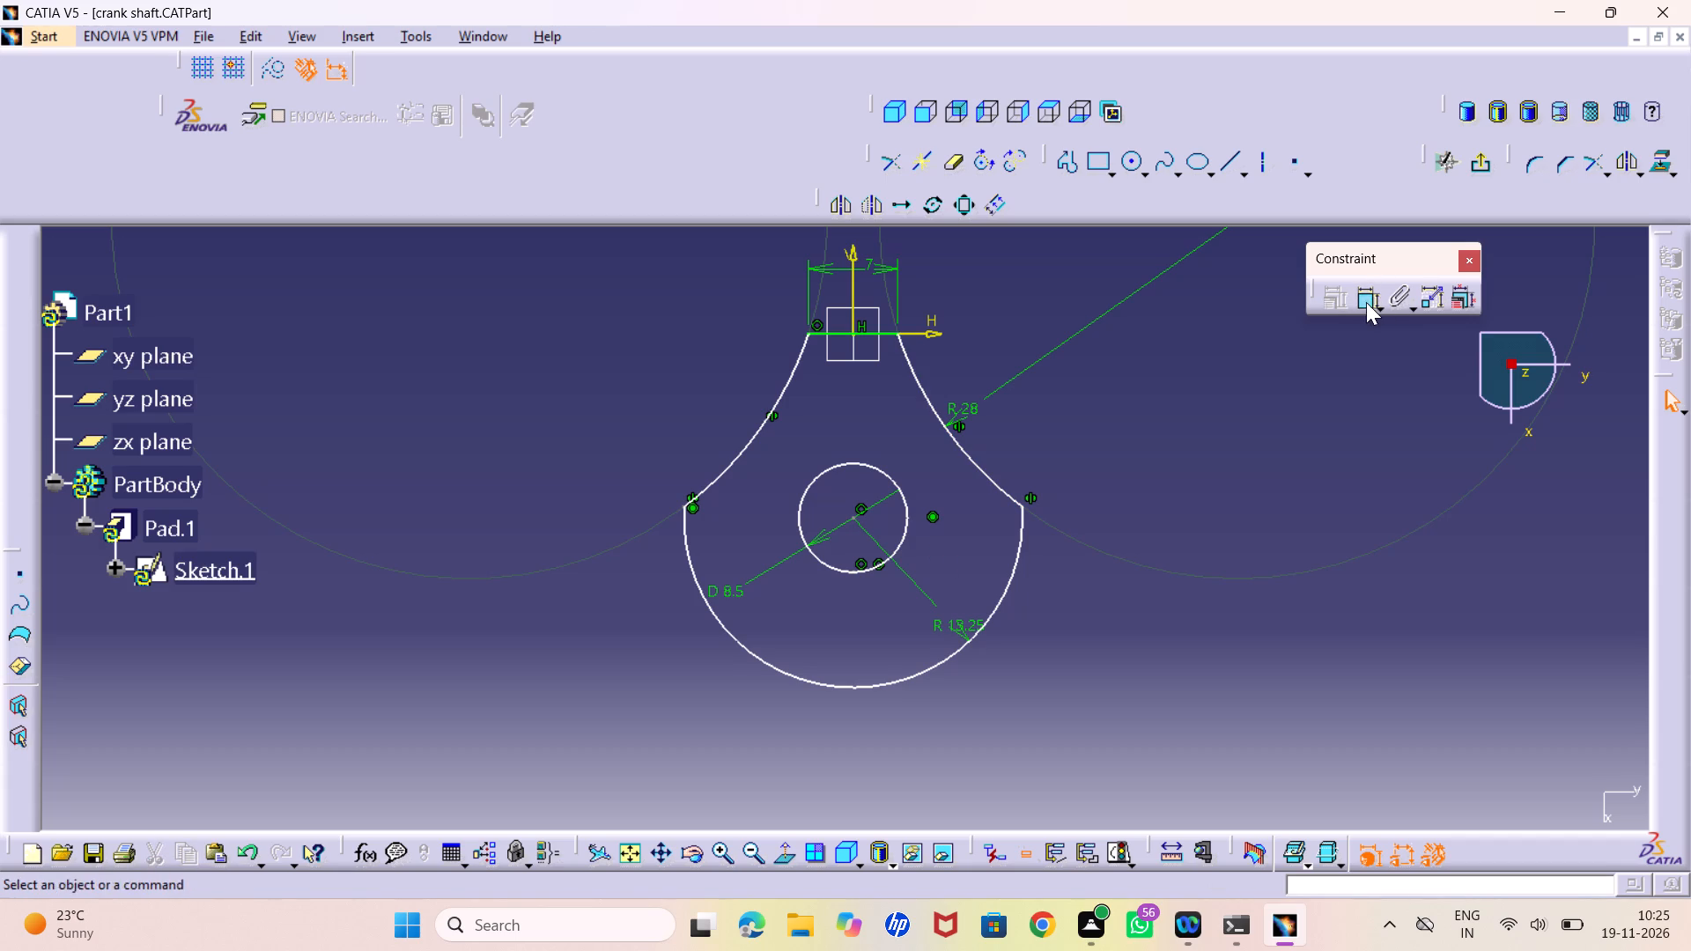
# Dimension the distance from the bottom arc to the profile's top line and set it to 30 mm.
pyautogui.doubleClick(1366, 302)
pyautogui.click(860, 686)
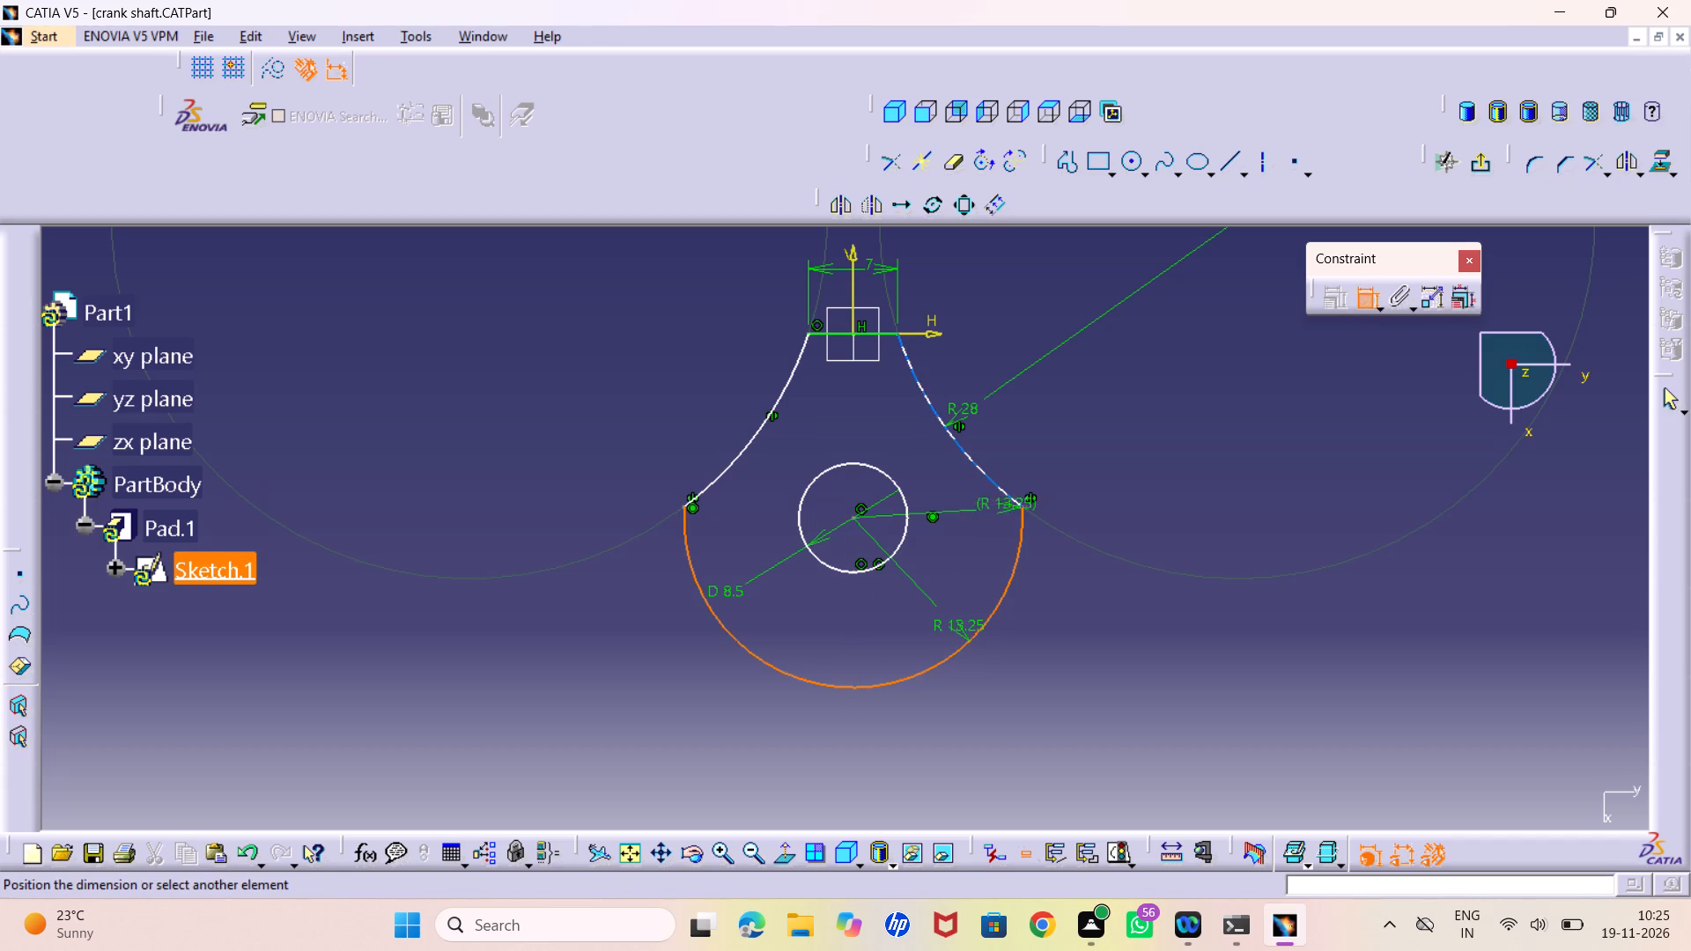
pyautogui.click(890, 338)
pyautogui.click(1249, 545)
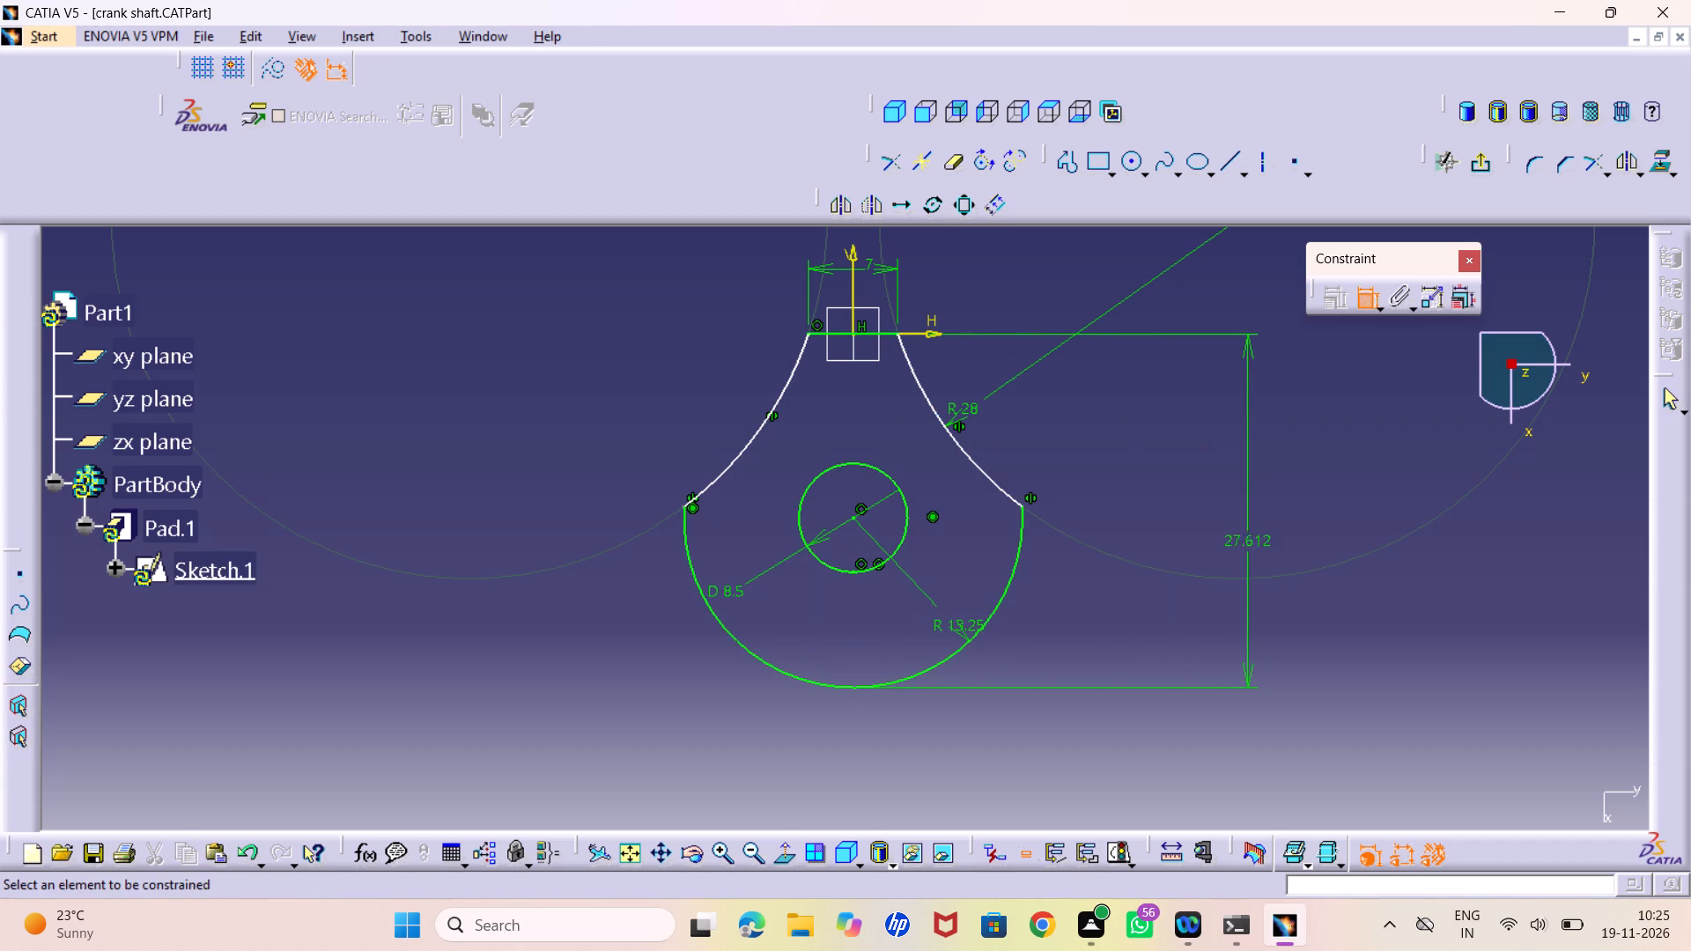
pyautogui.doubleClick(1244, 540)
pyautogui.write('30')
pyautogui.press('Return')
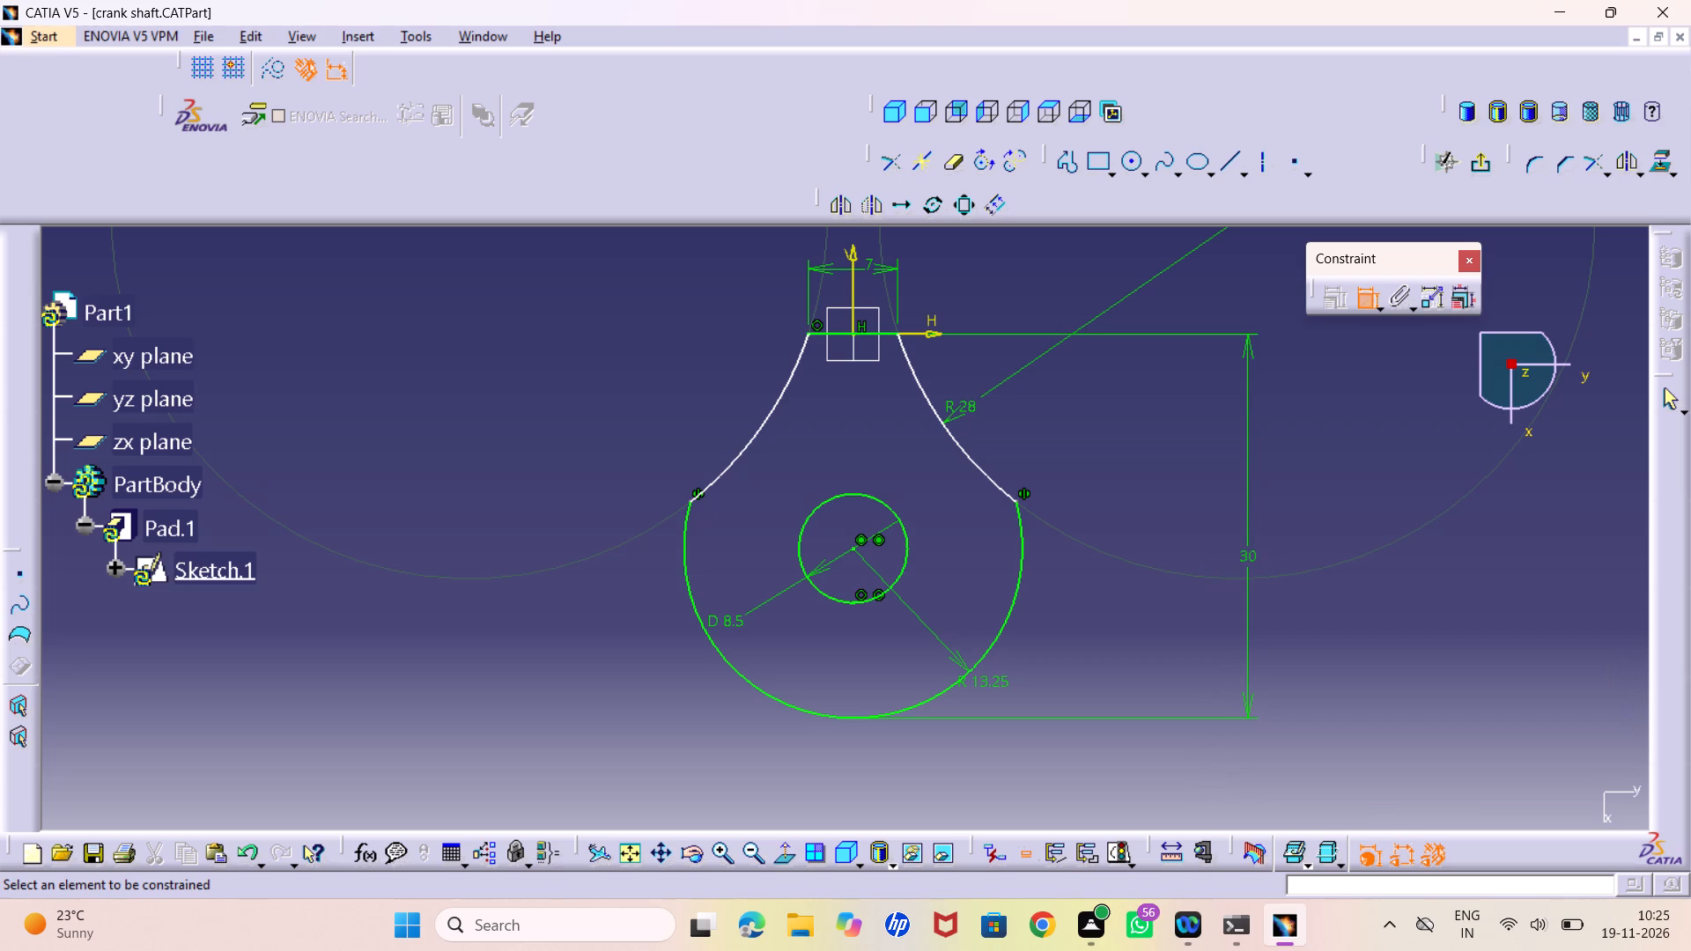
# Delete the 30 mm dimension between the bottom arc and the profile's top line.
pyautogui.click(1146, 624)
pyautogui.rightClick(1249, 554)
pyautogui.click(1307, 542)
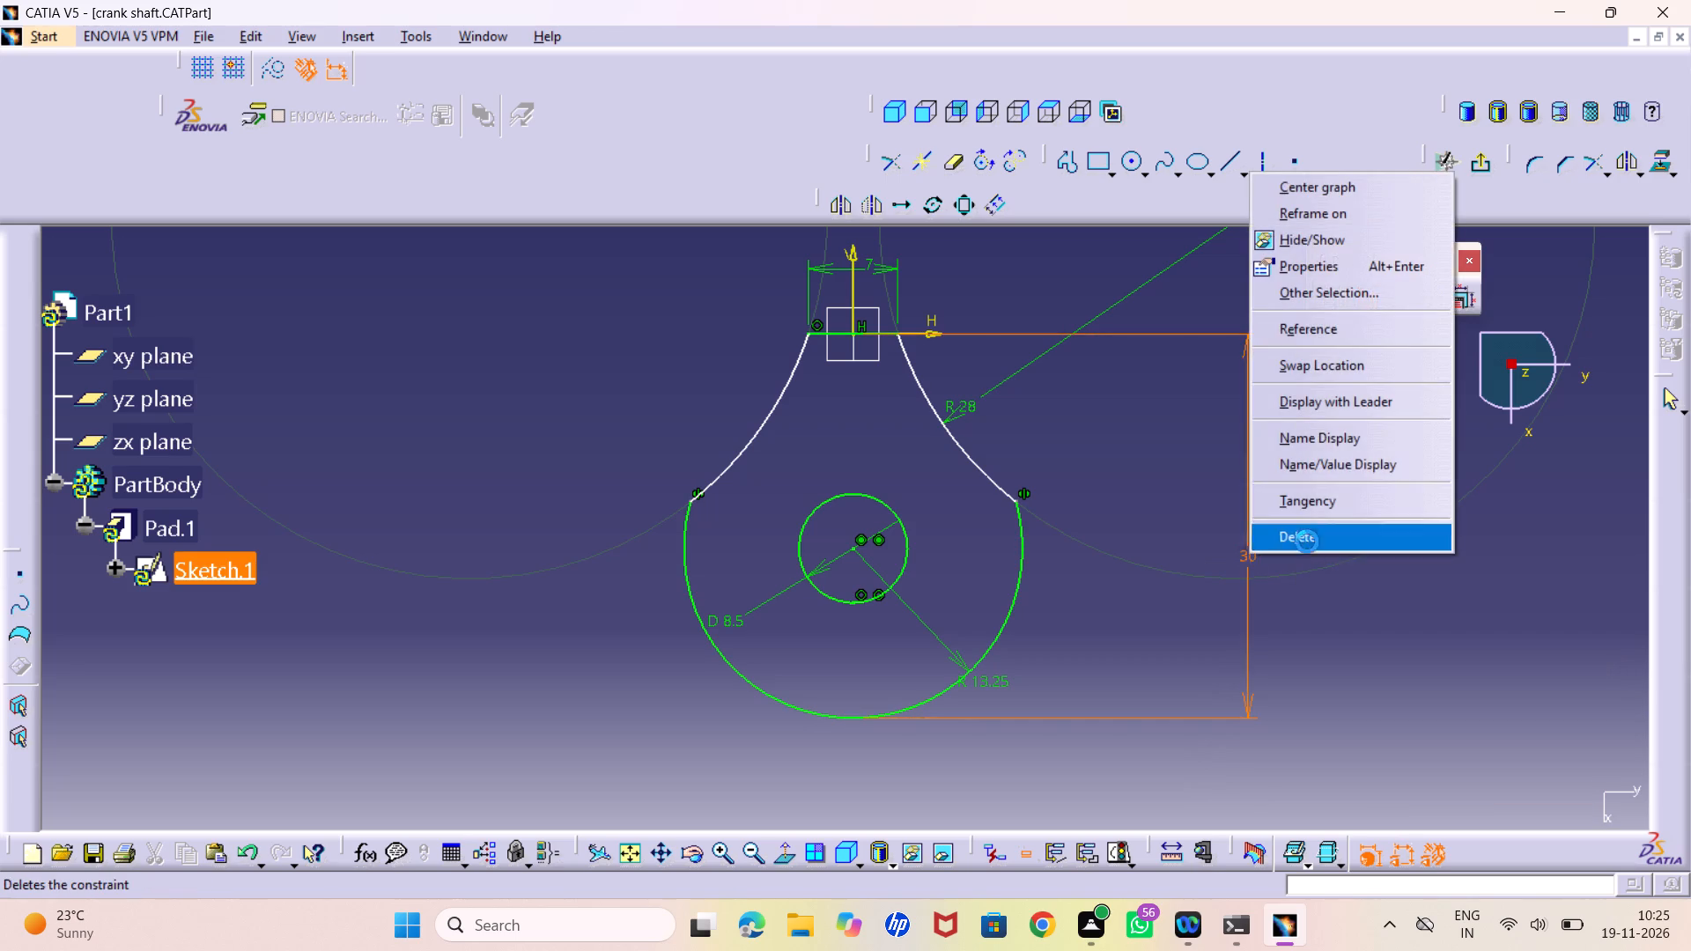
# Delete the R 13.25 bottom arc from the sketch profile.
pyautogui.rightClick(1017, 581)
pyautogui.click(1344, 706)
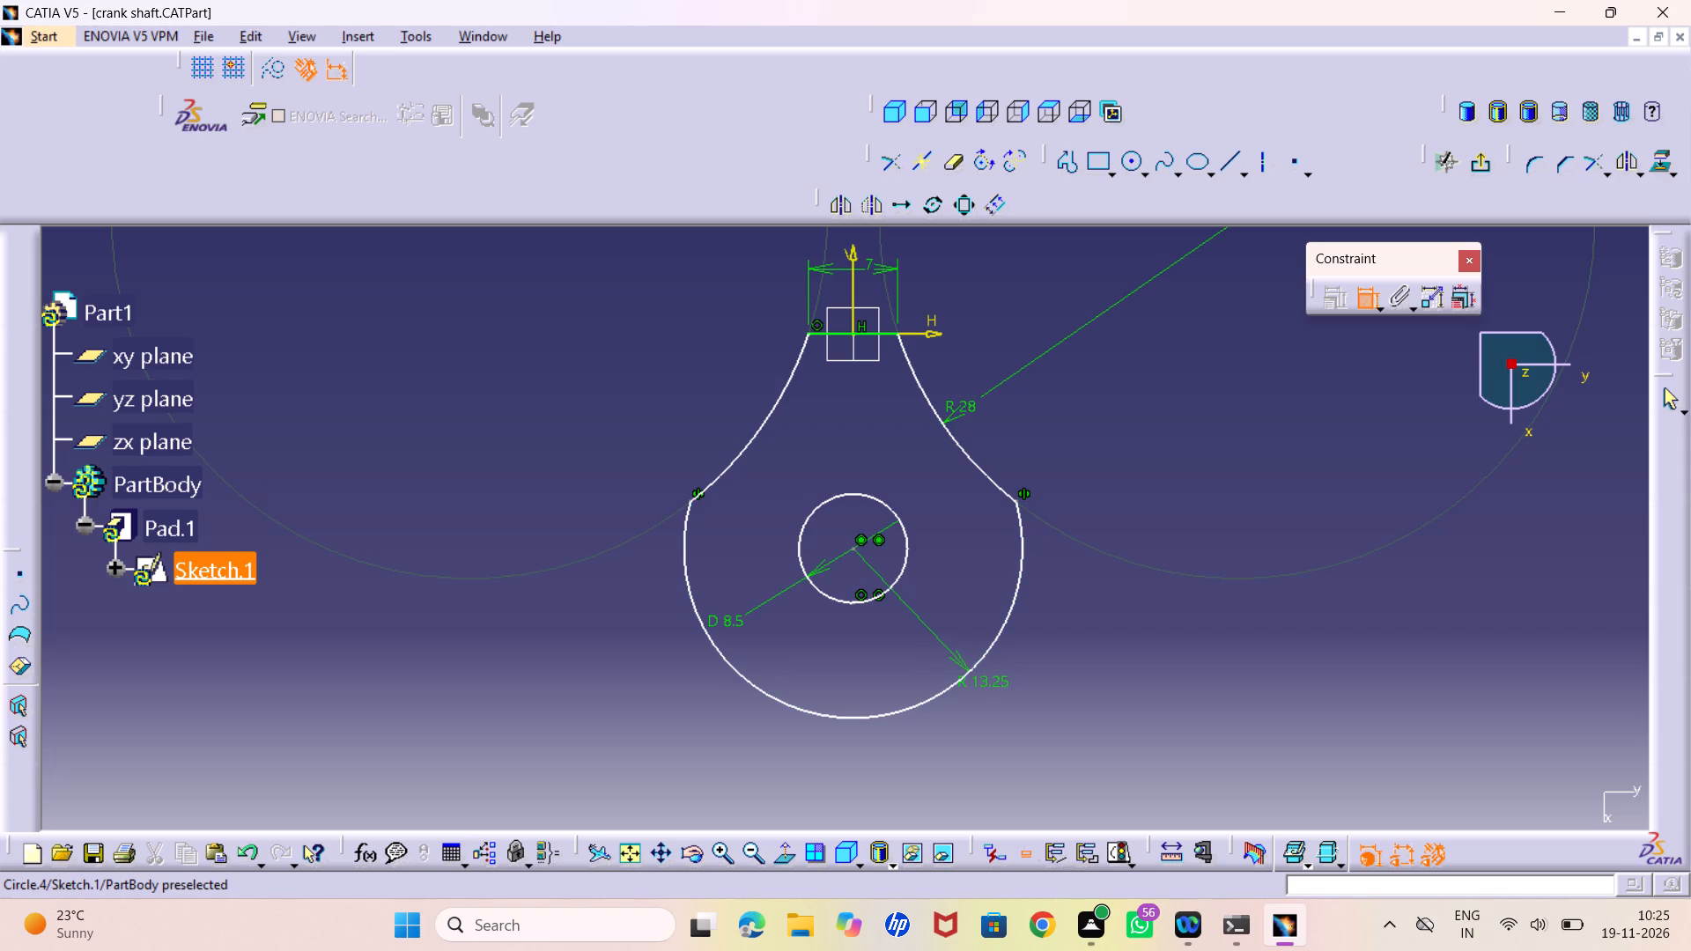
pyautogui.rightClick(1020, 597)
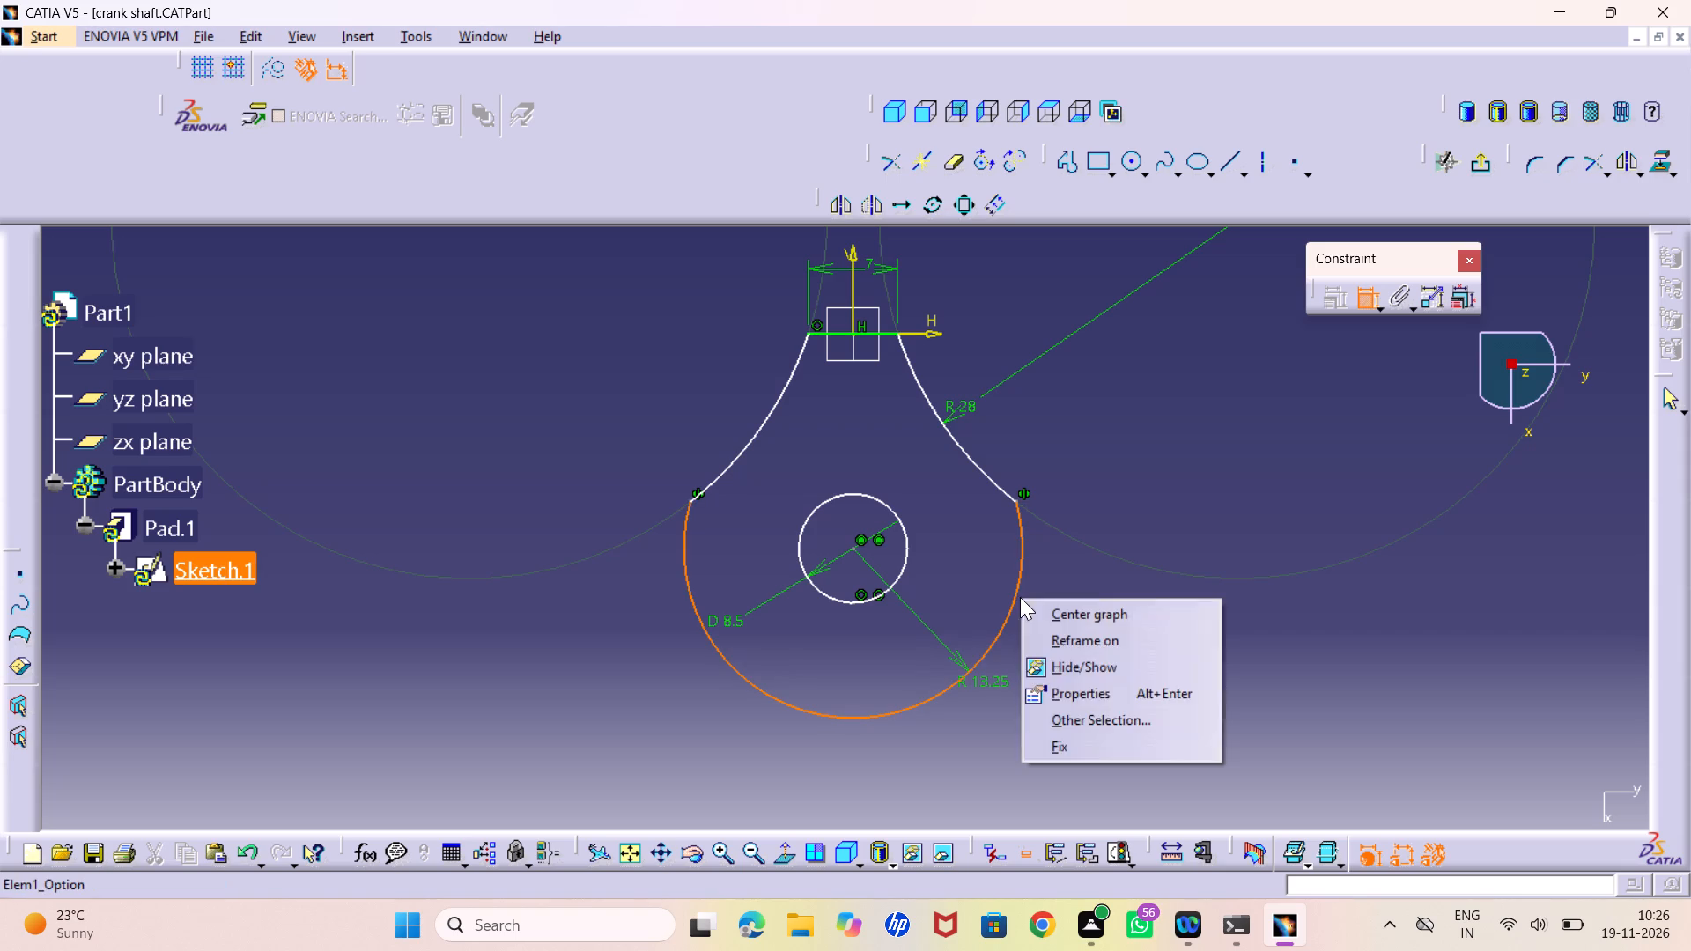
pyautogui.moveTo(1311, 704); pyautogui.dragTo(1301, 690)
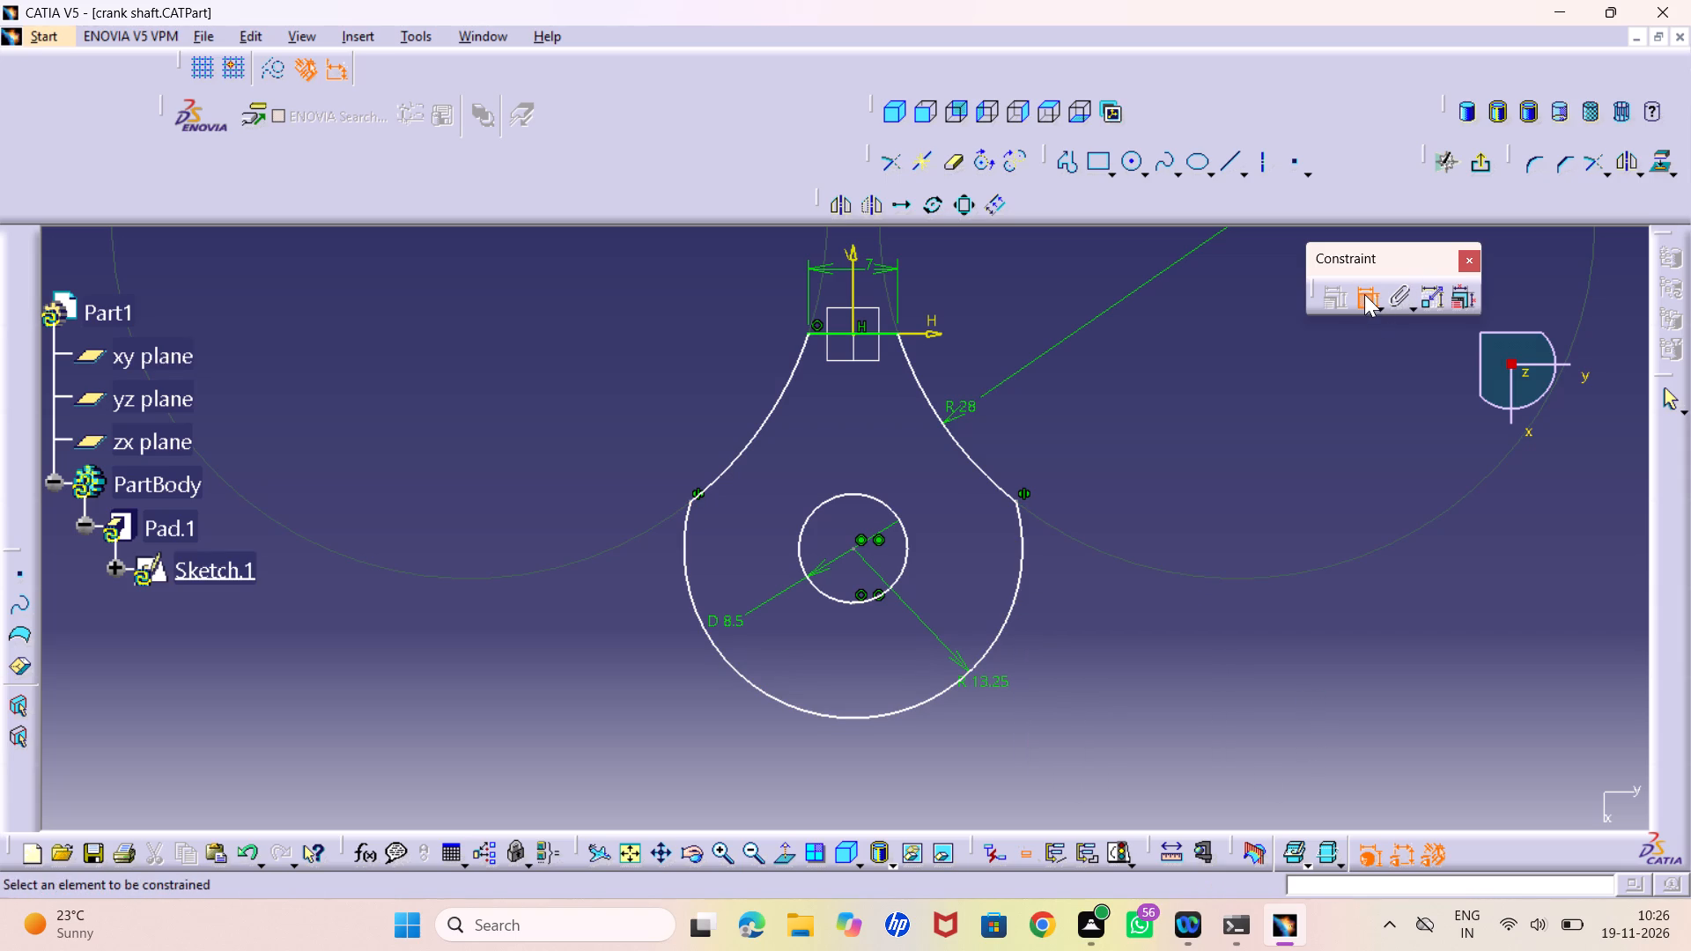
pyautogui.click(1364, 294)
pyautogui.rightClick(1017, 592)
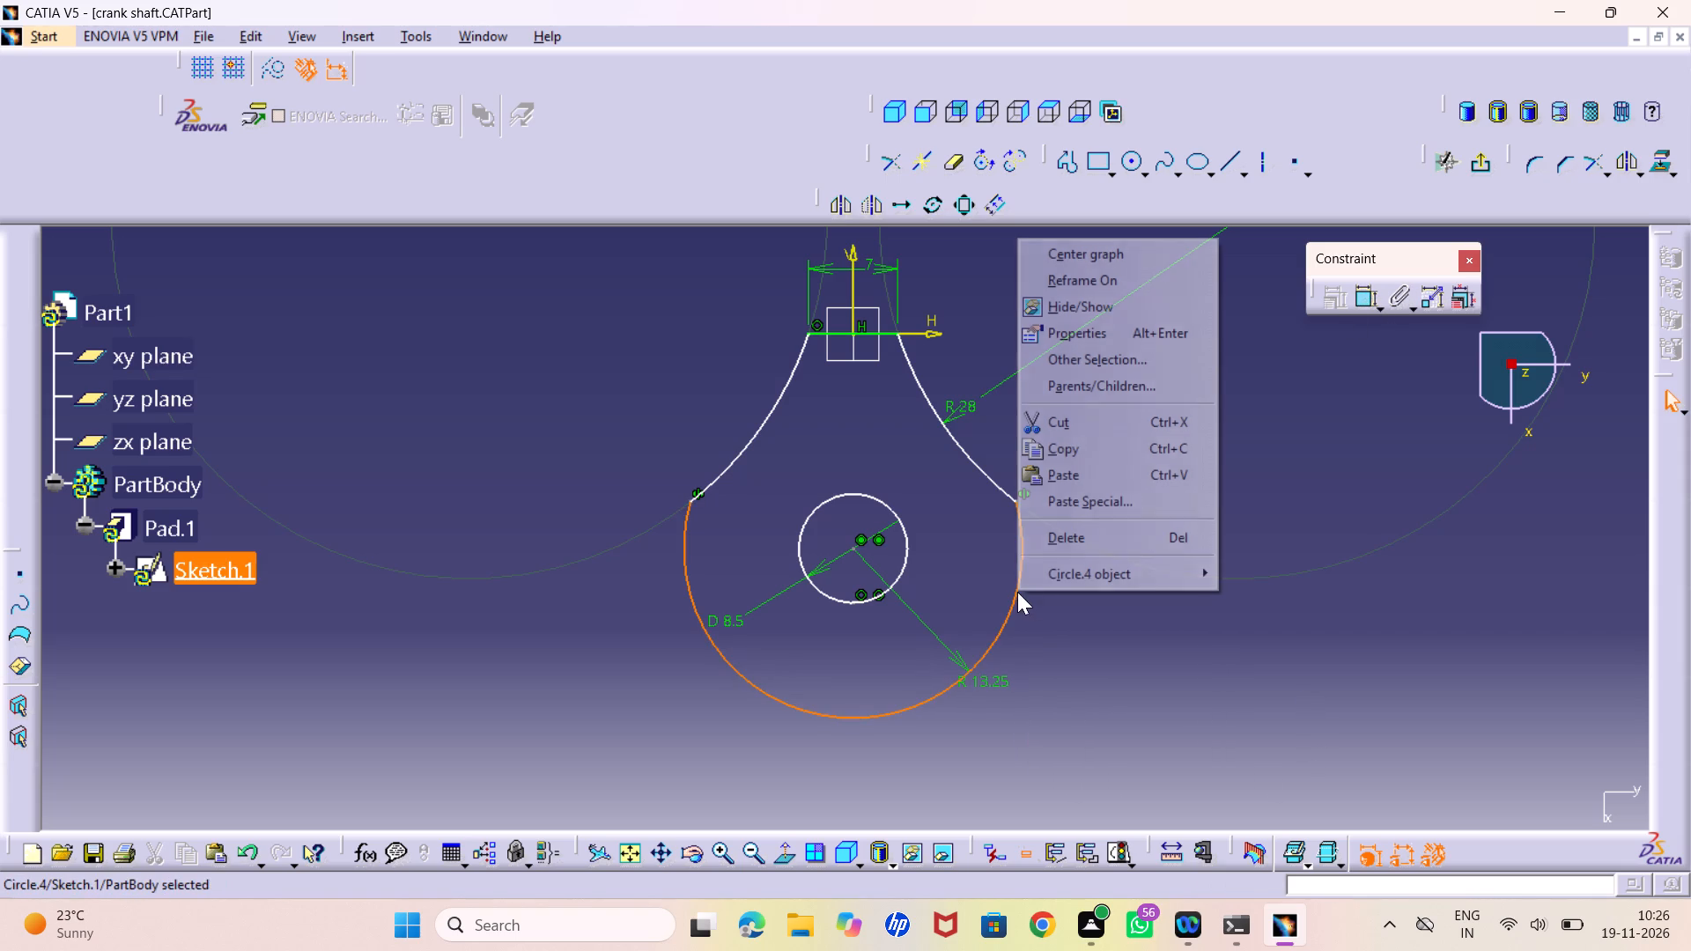
pyautogui.click(1070, 539)
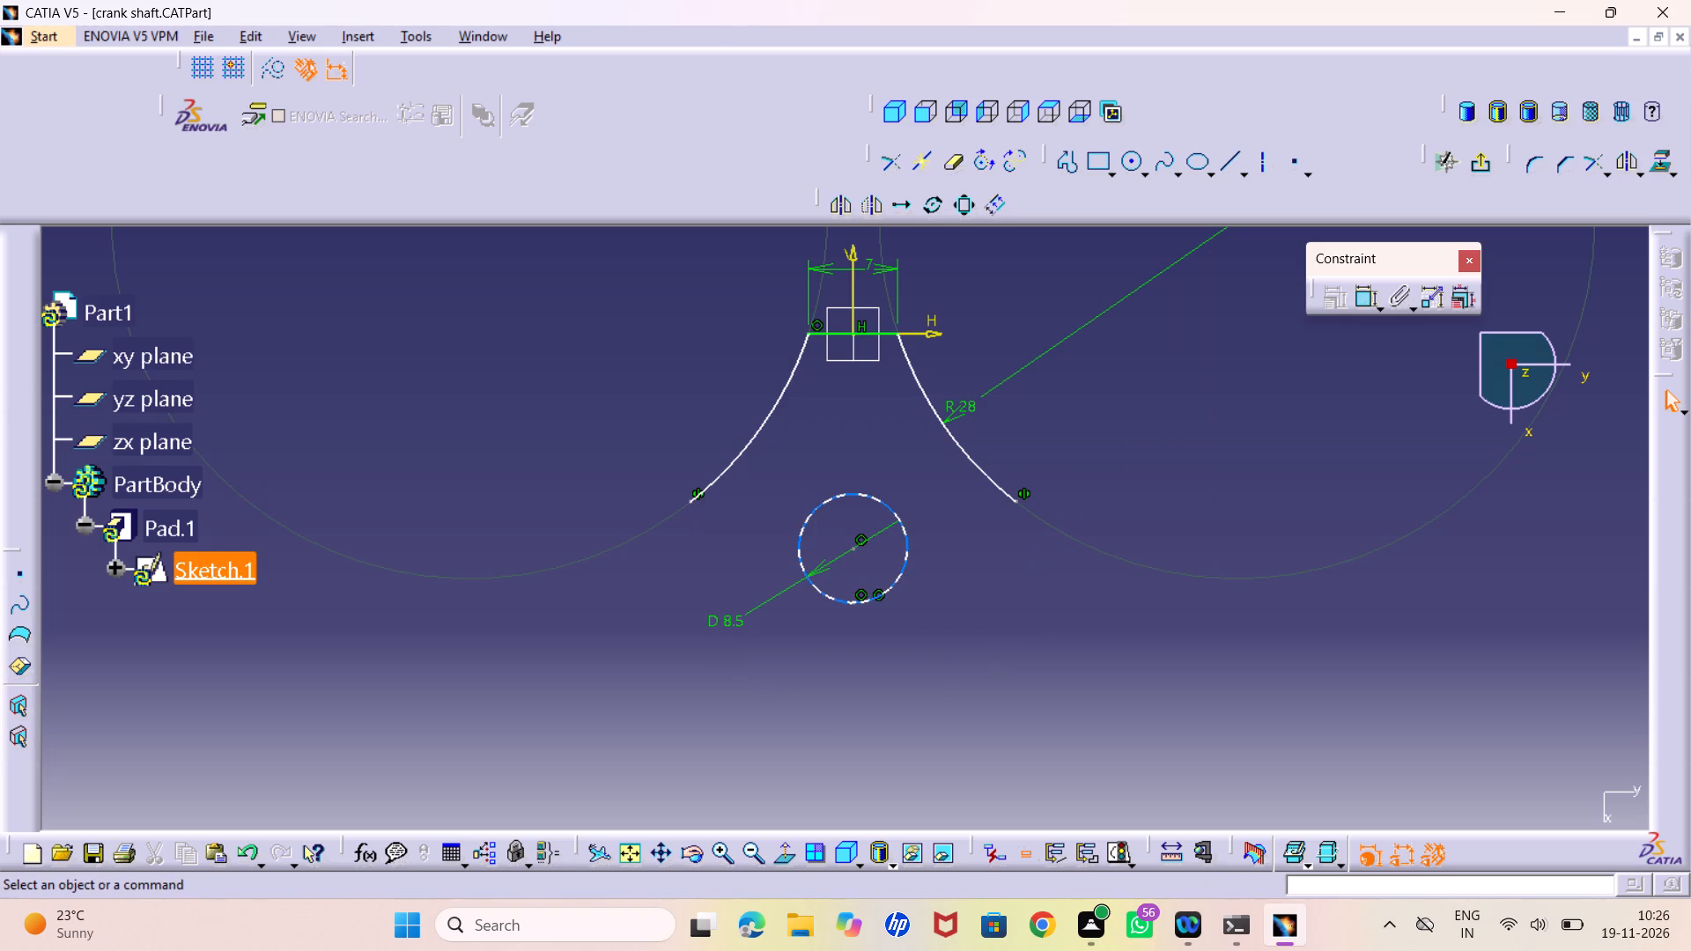
# Delete the two coincidence constraints at the bottom of the 8.5 mm circle.
pyautogui.moveTo(852, 660); pyautogui.dragTo(803, 526, button='middle')
pyautogui.rightClick(852, 660)
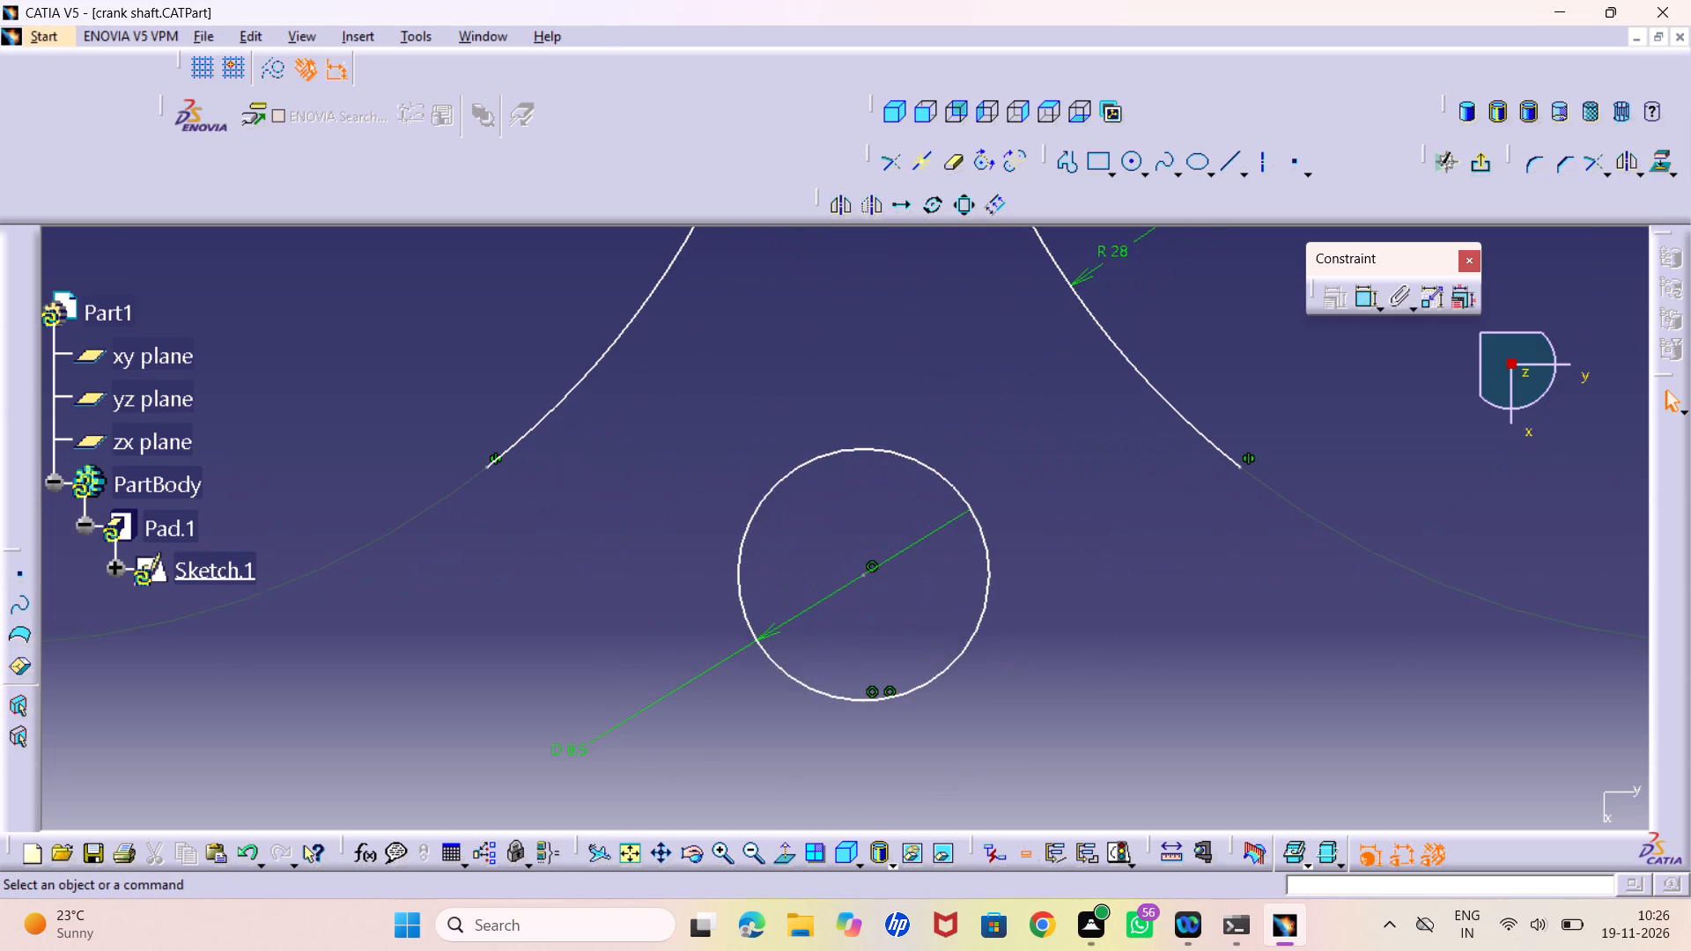
pyautogui.rightClick(869, 688)
pyautogui.click(897, 641)
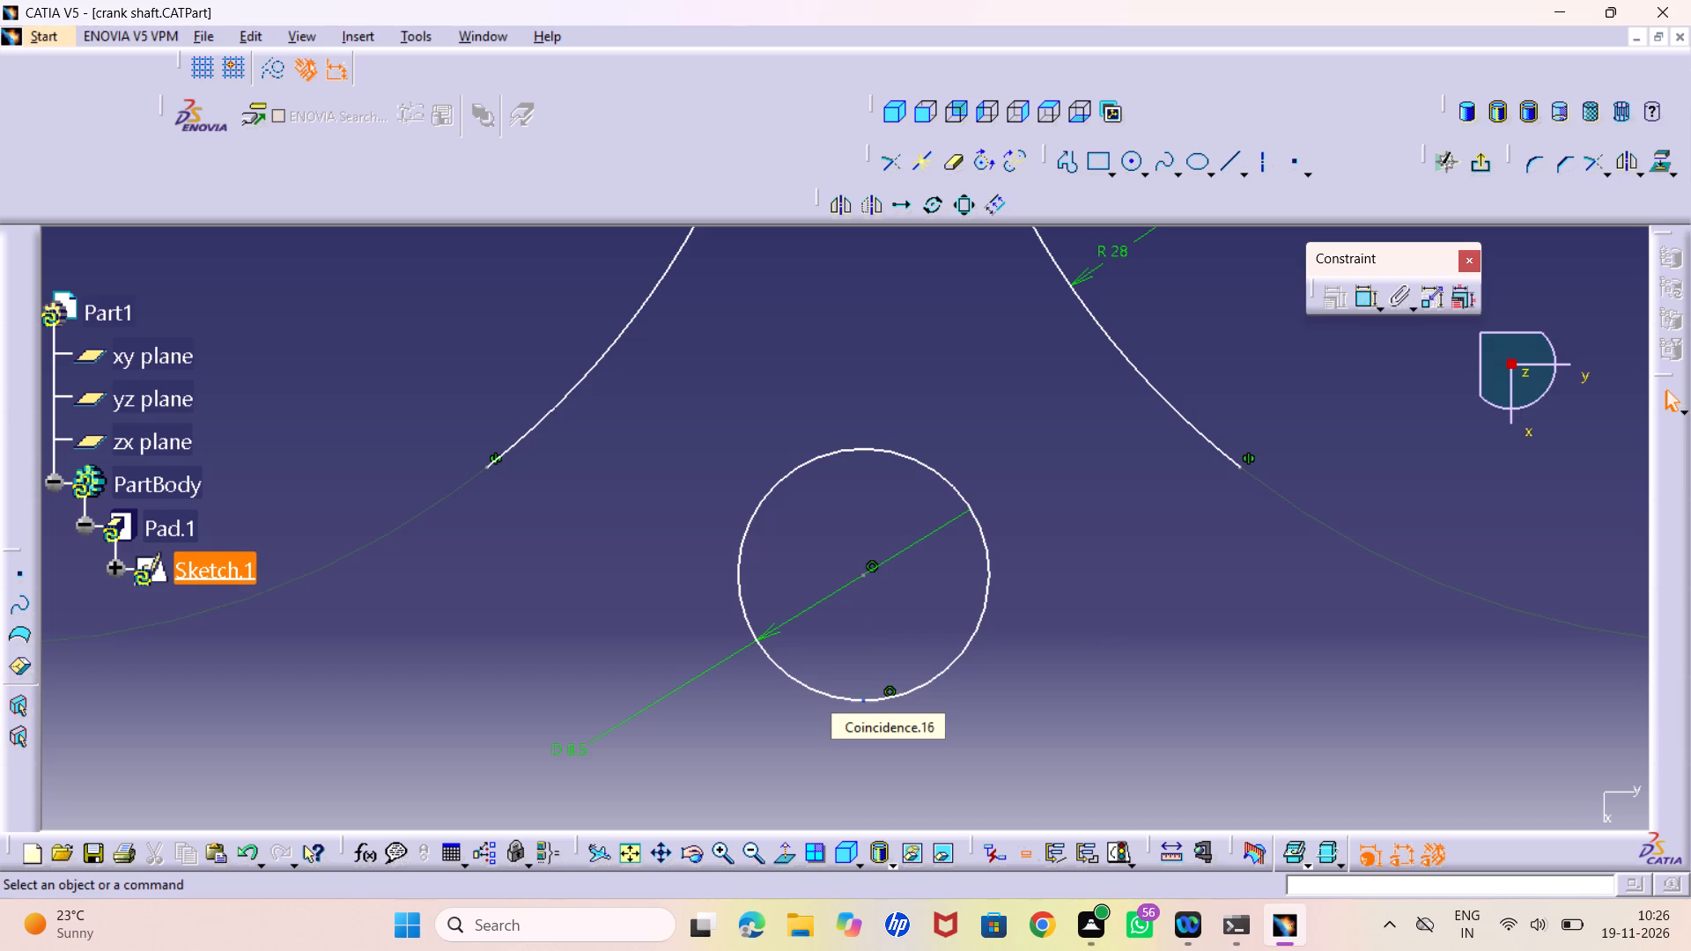
pyautogui.rightClick(888, 689)
pyautogui.click(940, 637)
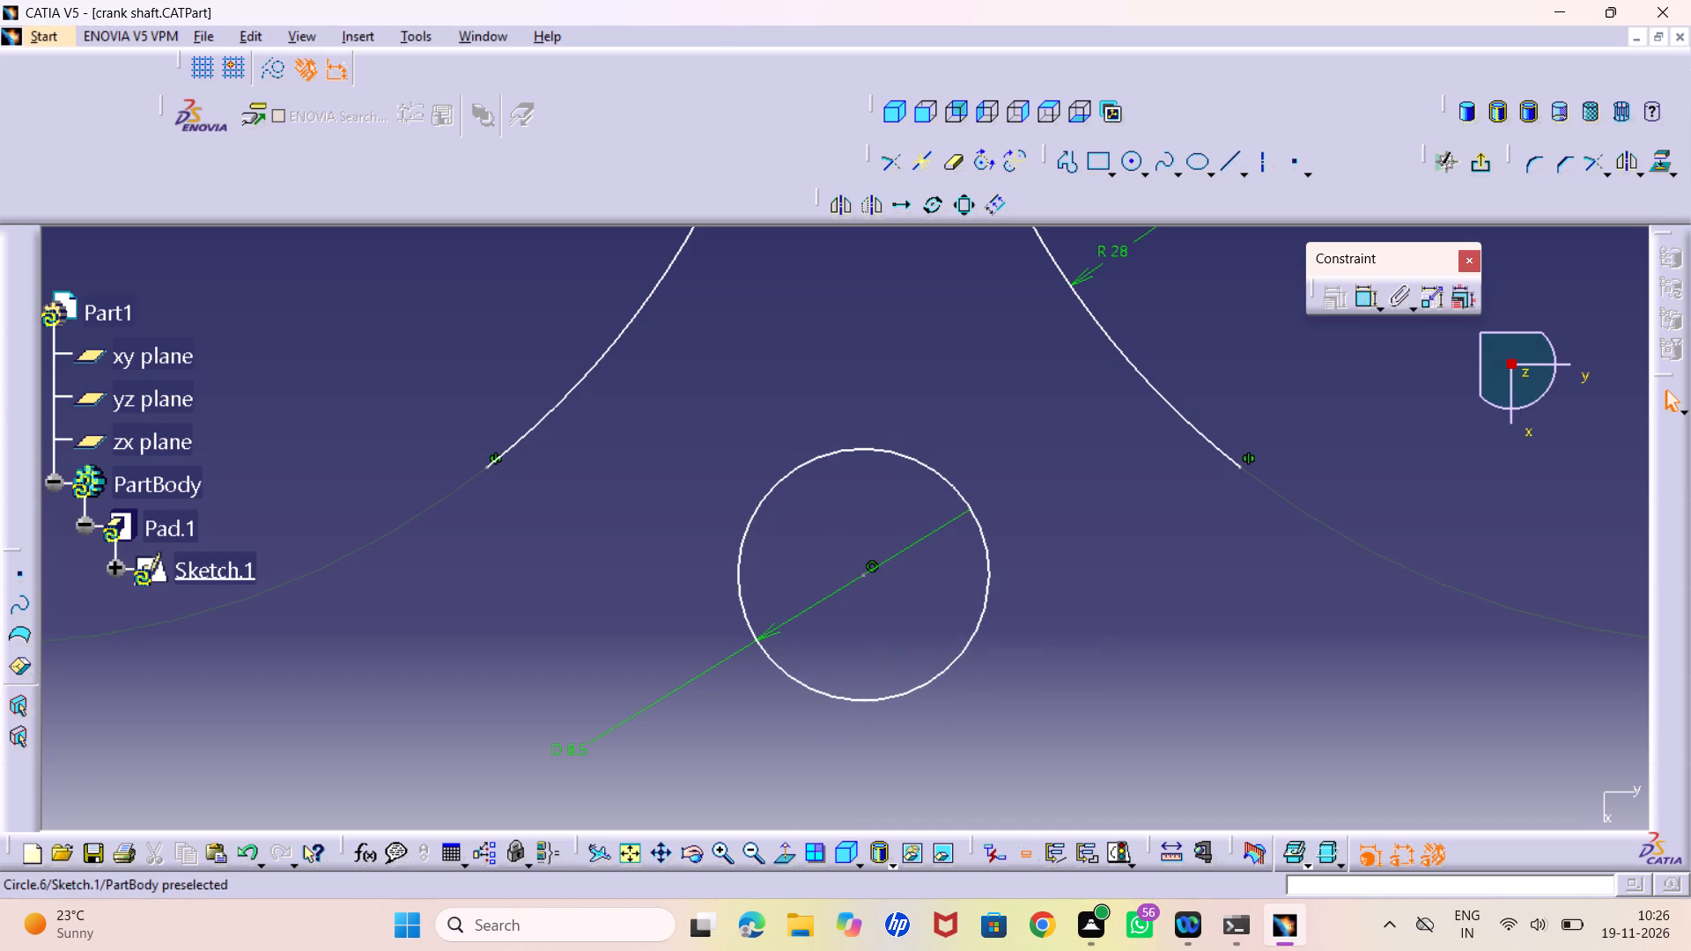
# Draw a three-point arc of about 12.9 mm radius joining the R 28 arcs' lower ends and passing below the 8.5 mm circle.
pyautogui.moveTo(1004, 581); pyautogui.dragTo(1031, 659, button='middle')
pyautogui.rightClick(1004, 581)
pyautogui.moveTo(985, 598); pyautogui.dragTo(1067, 578, button='middle')
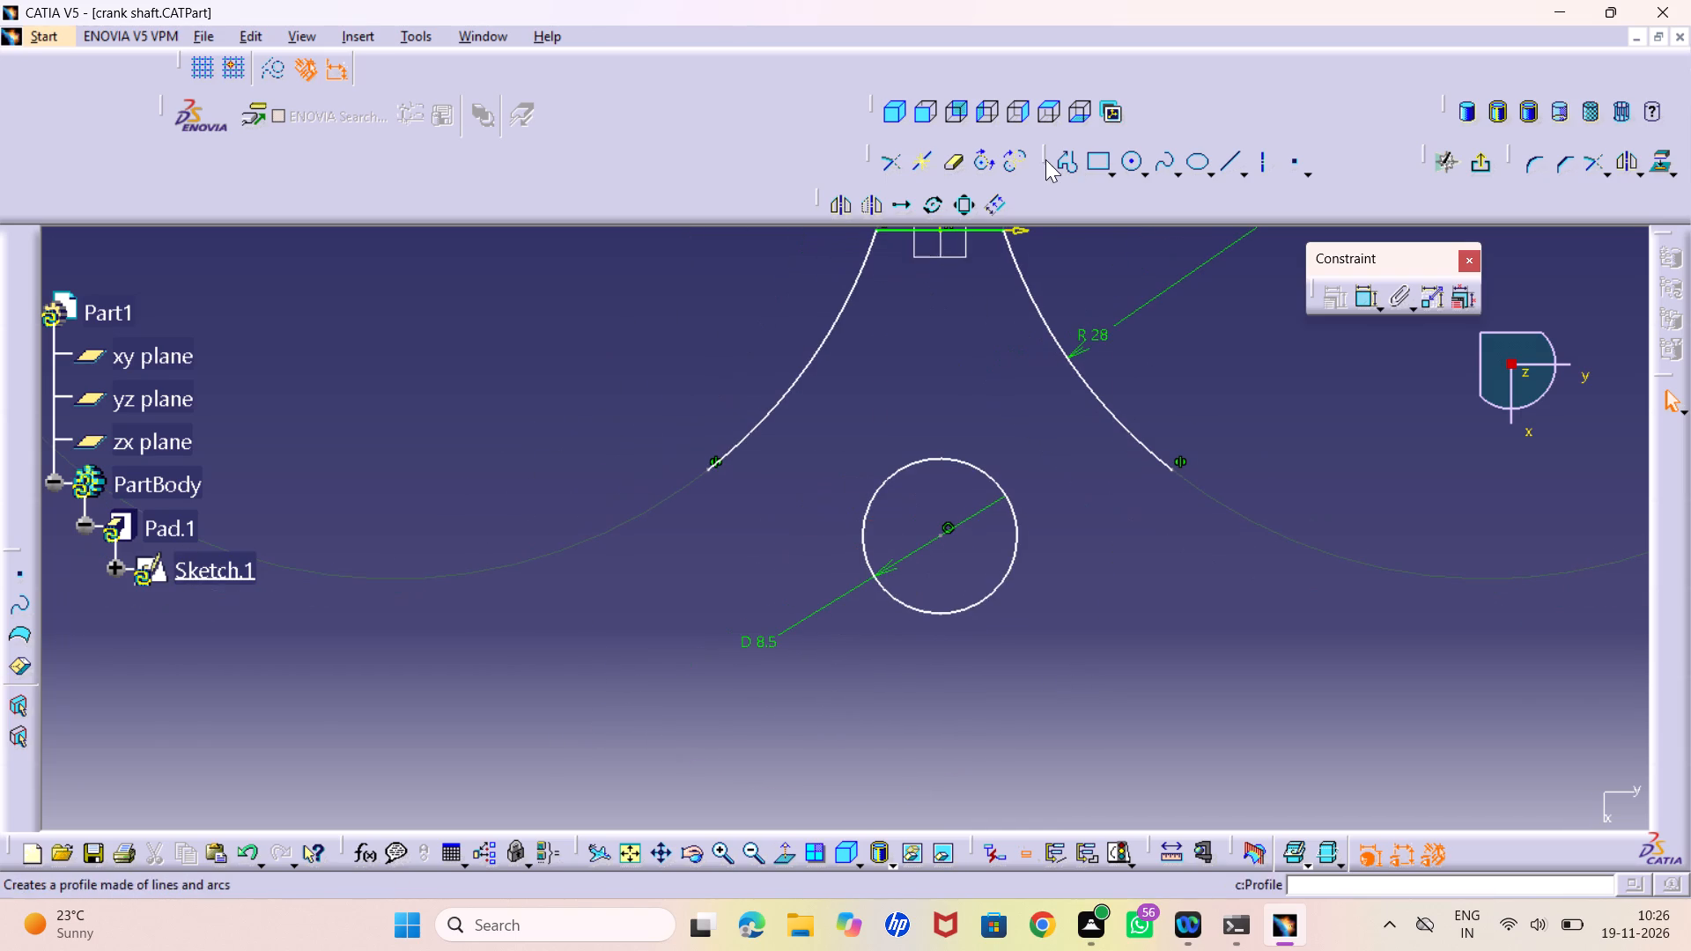
pyautogui.click(1141, 174)
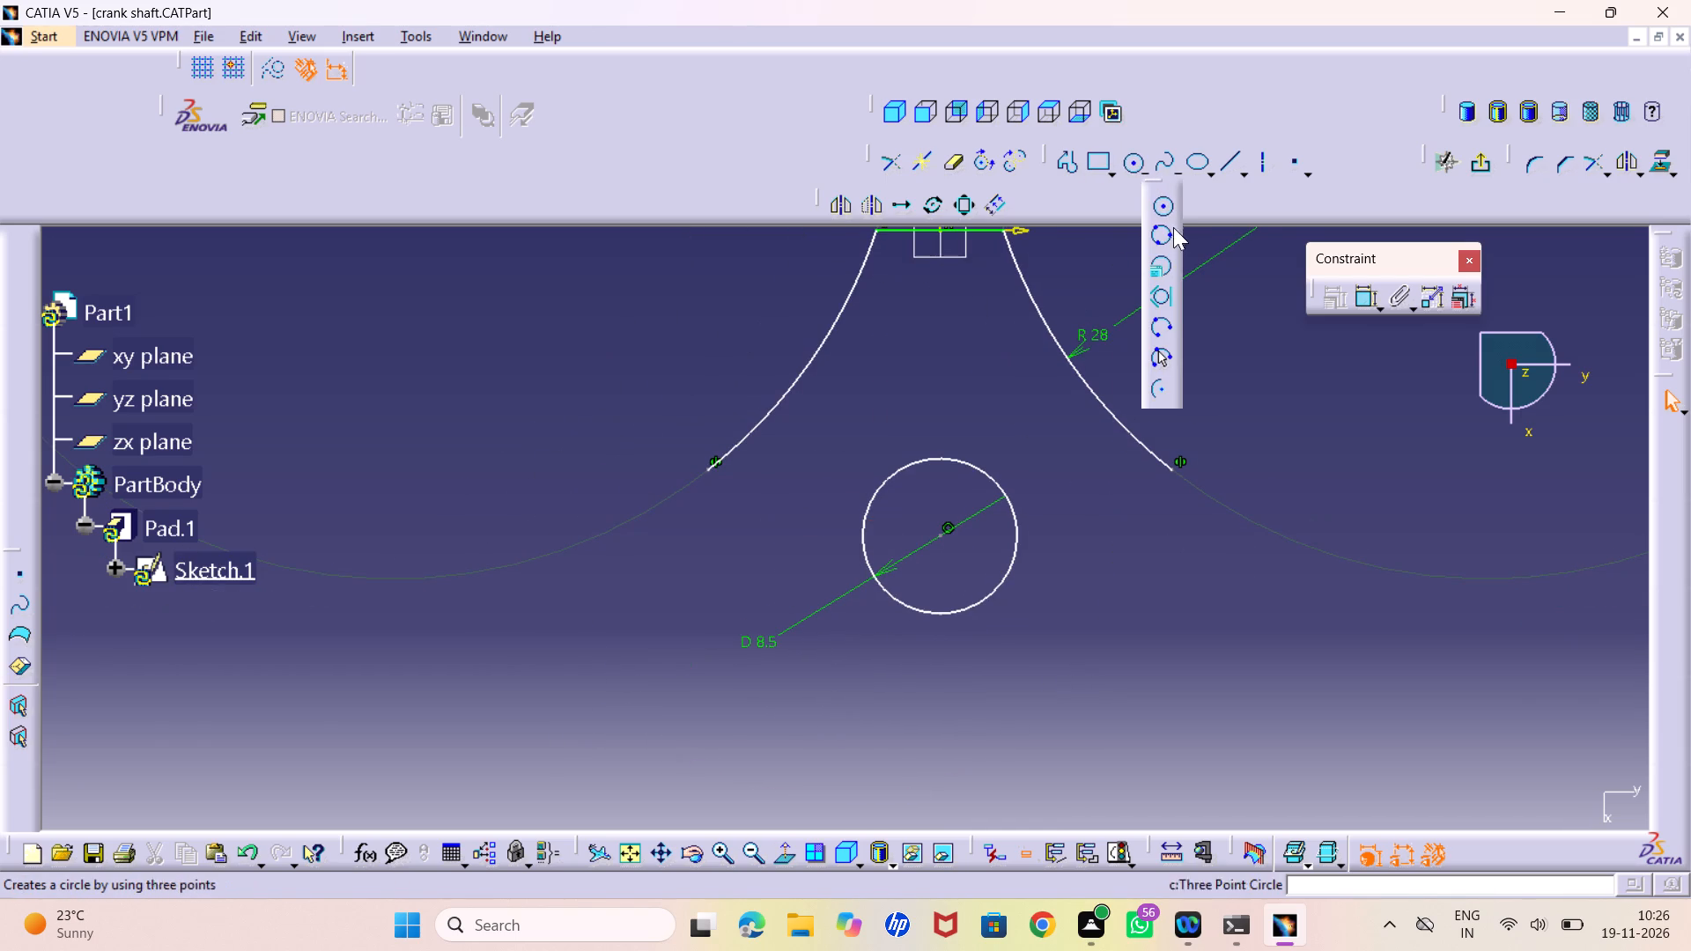
pyautogui.click(1164, 357)
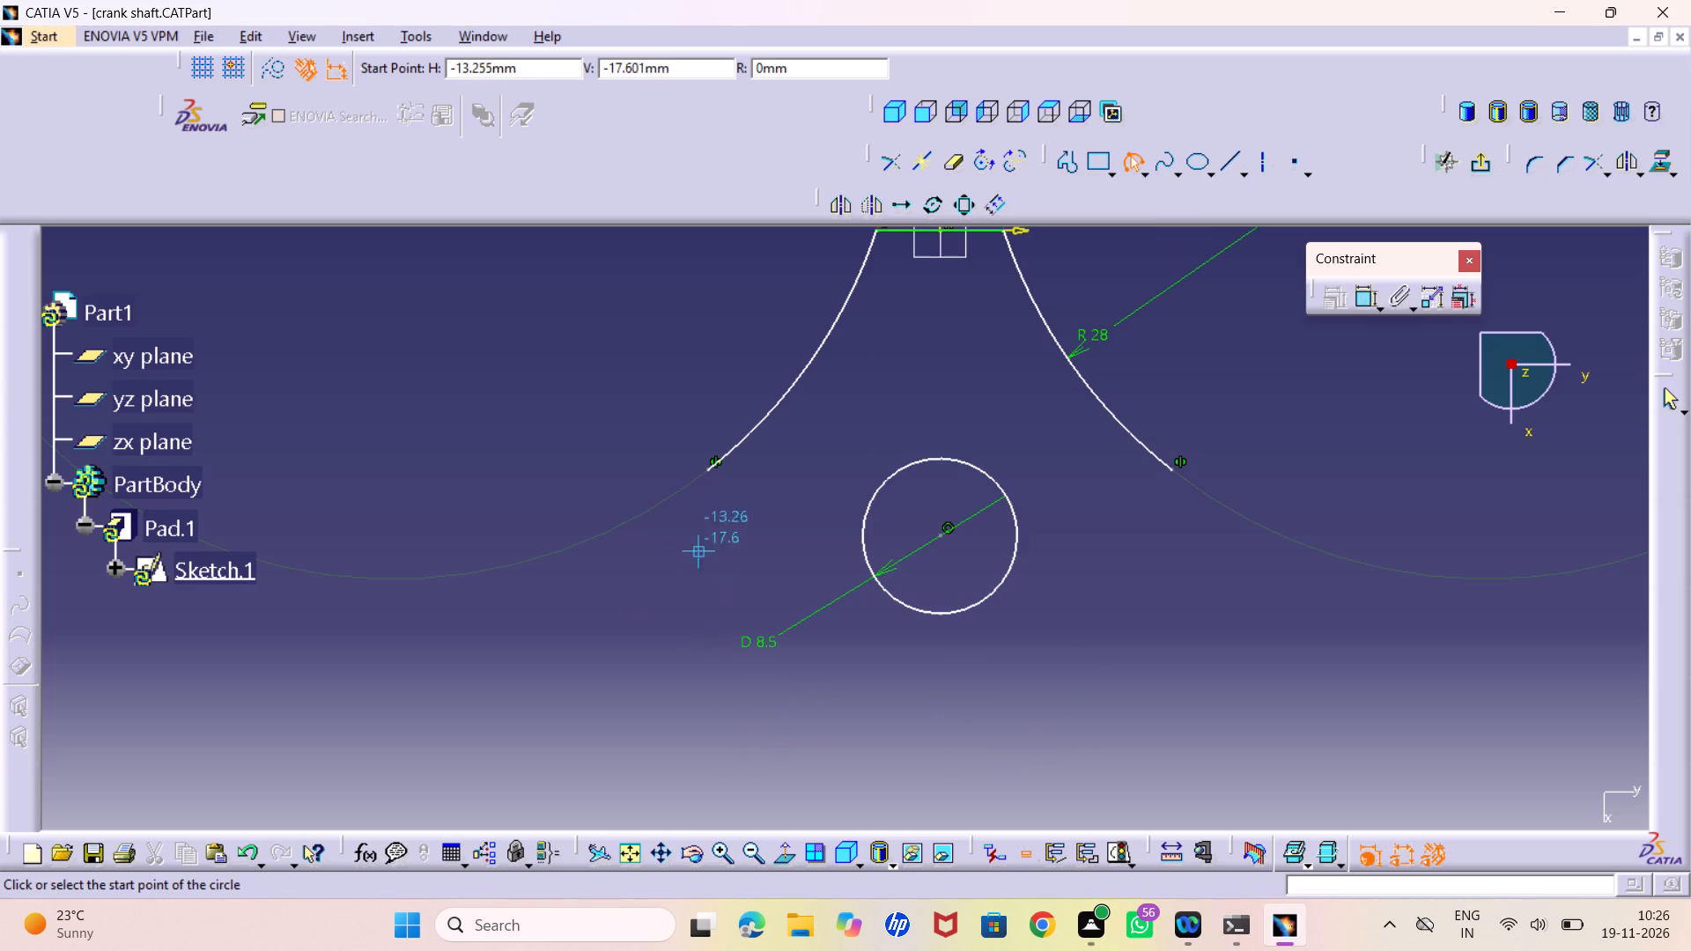
pyautogui.click(708, 469)
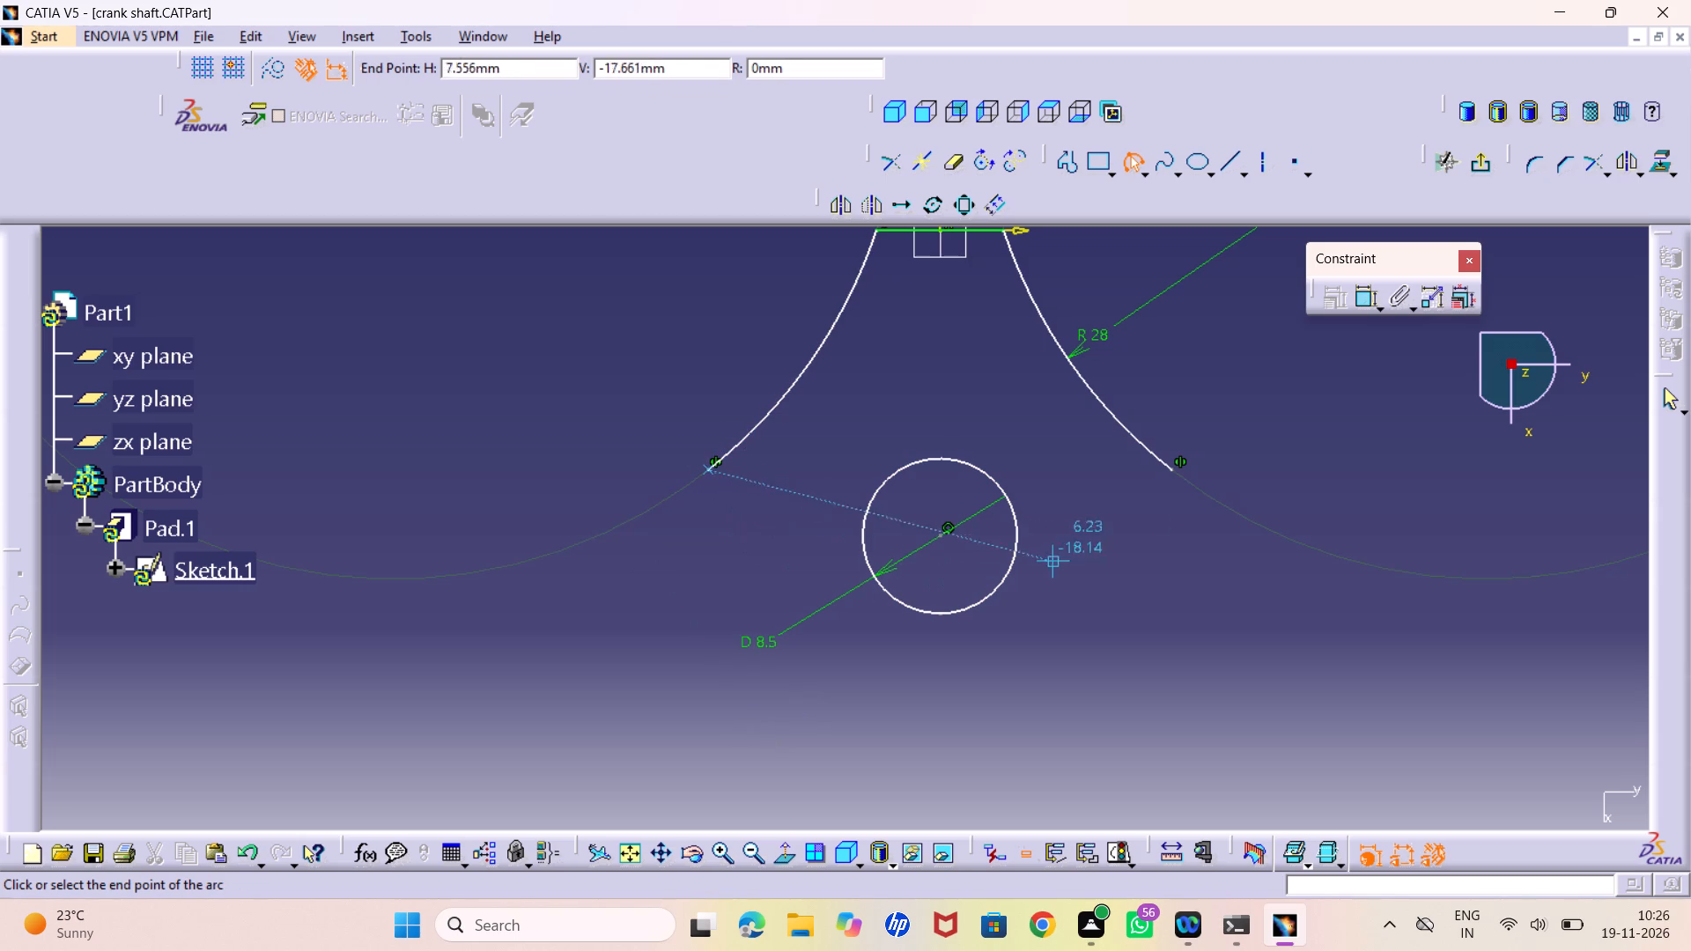
pyautogui.click(1170, 470)
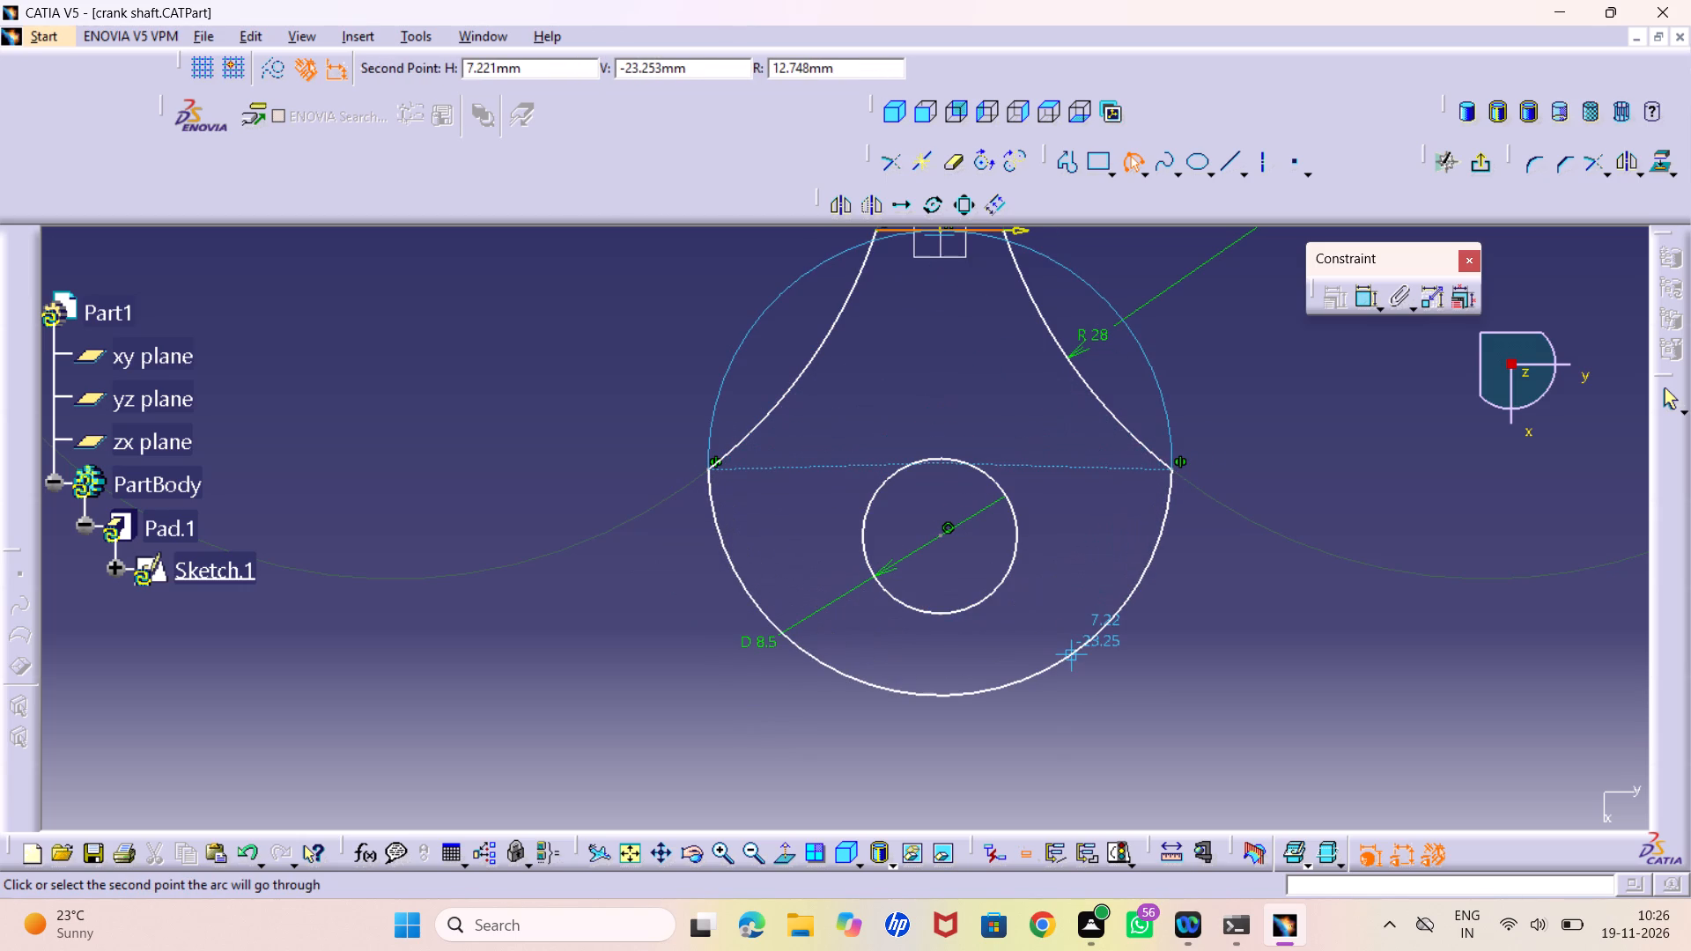
pyautogui.click(1068, 625)
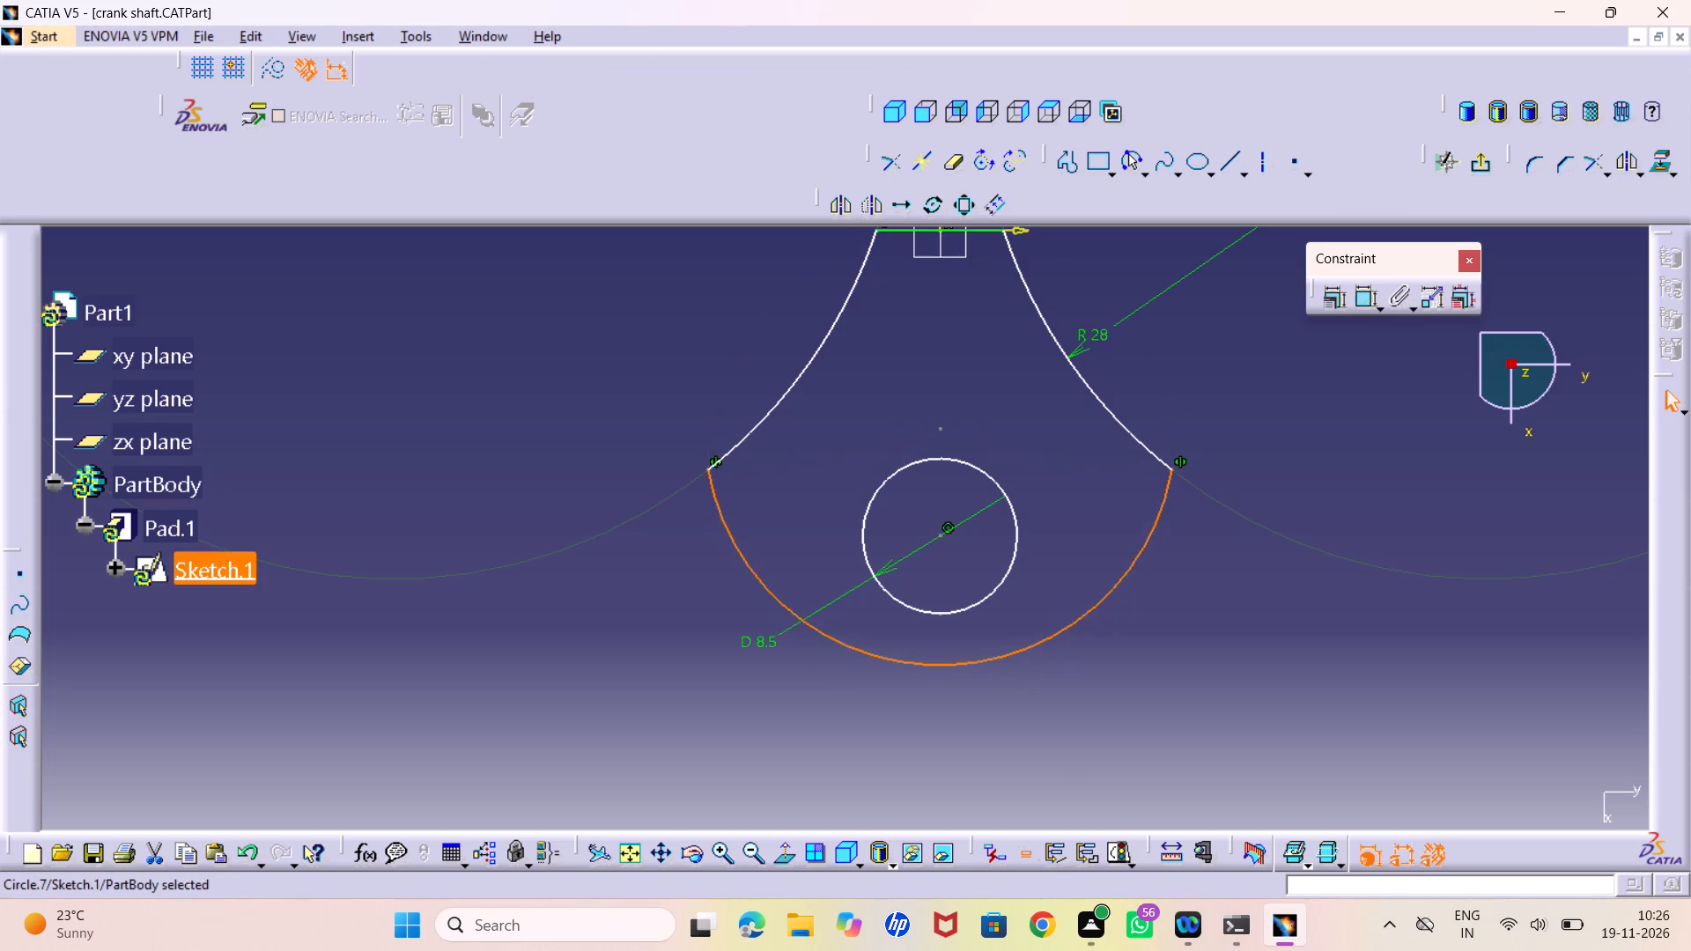
pyautogui.click(1326, 473)
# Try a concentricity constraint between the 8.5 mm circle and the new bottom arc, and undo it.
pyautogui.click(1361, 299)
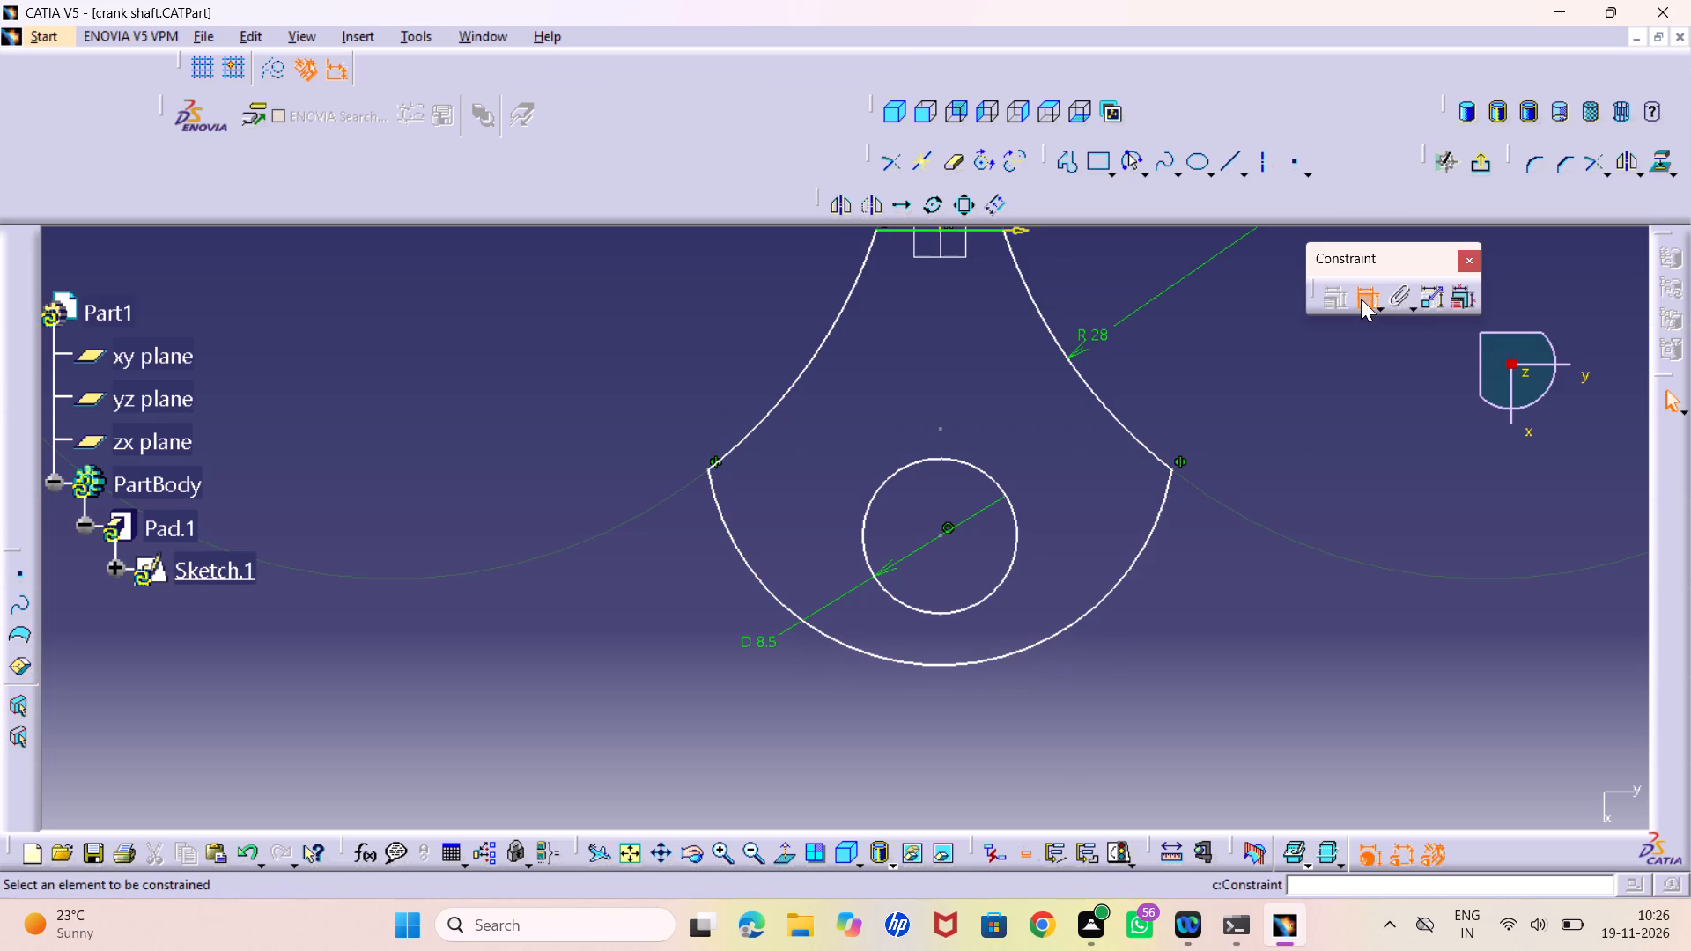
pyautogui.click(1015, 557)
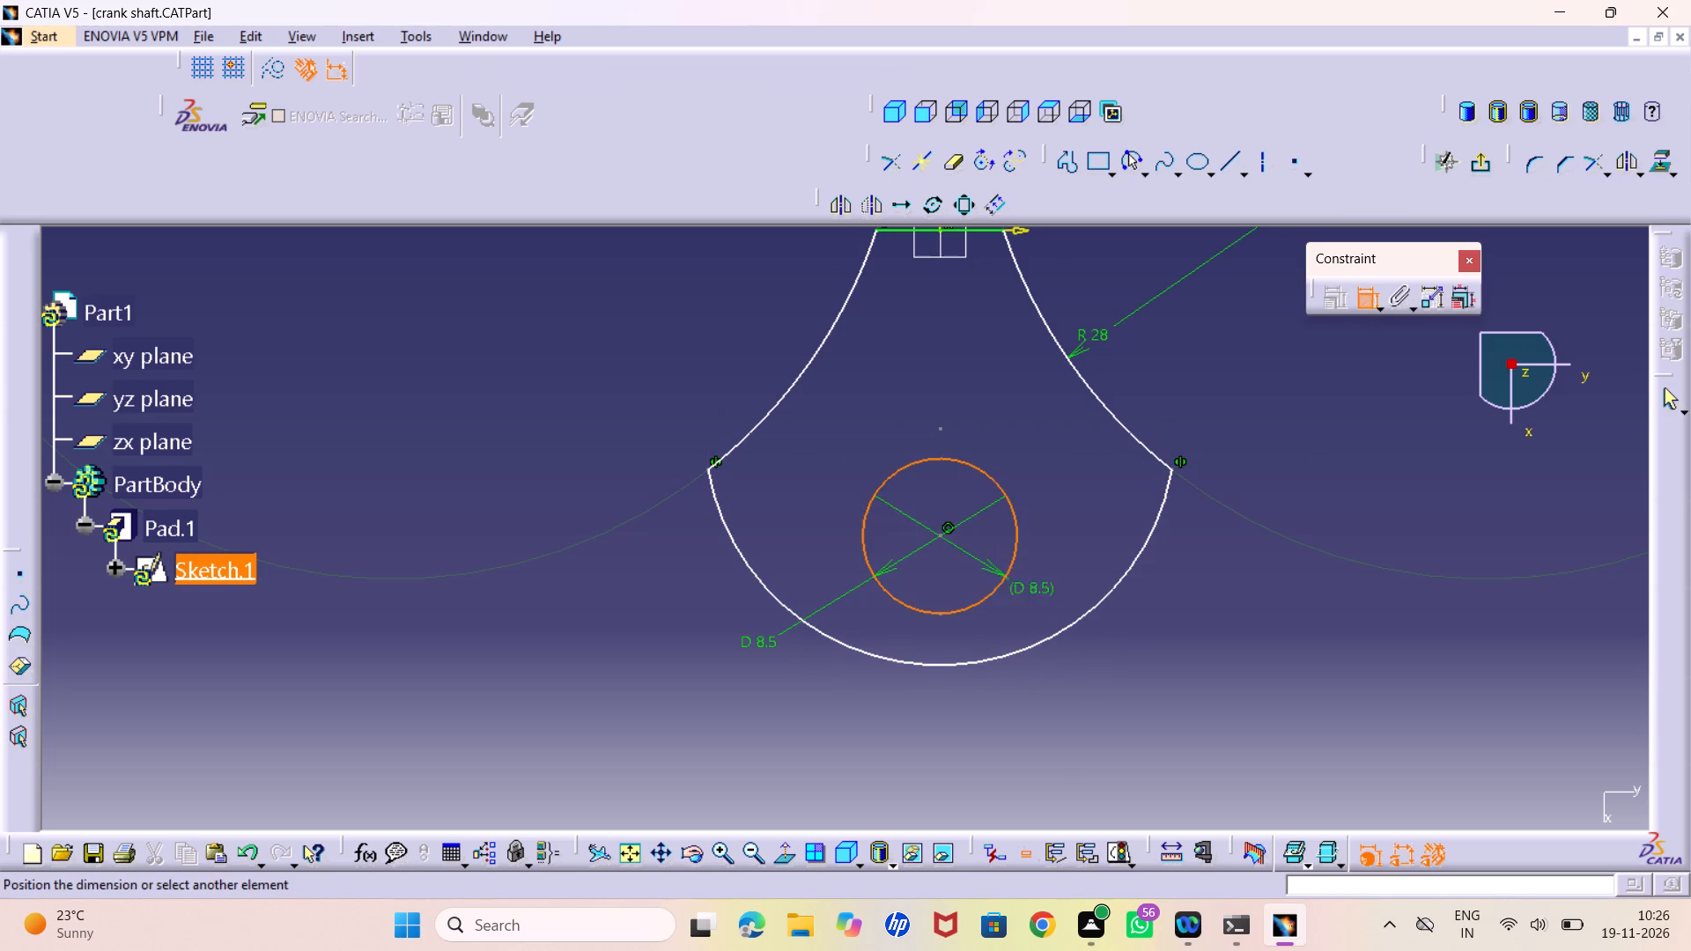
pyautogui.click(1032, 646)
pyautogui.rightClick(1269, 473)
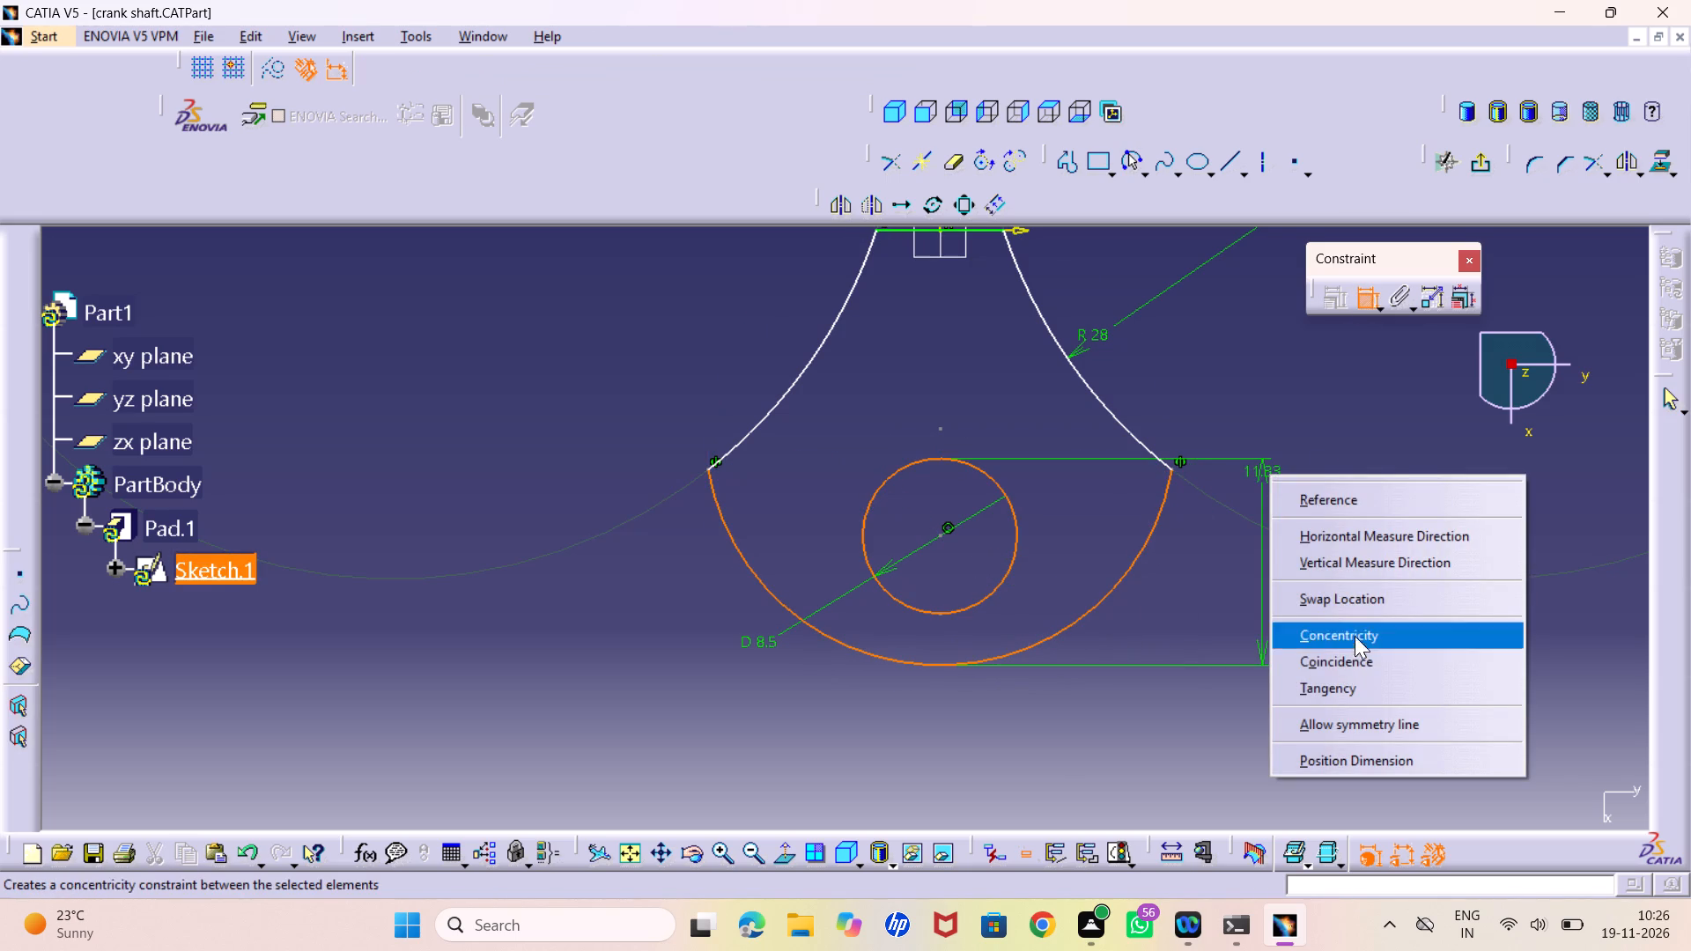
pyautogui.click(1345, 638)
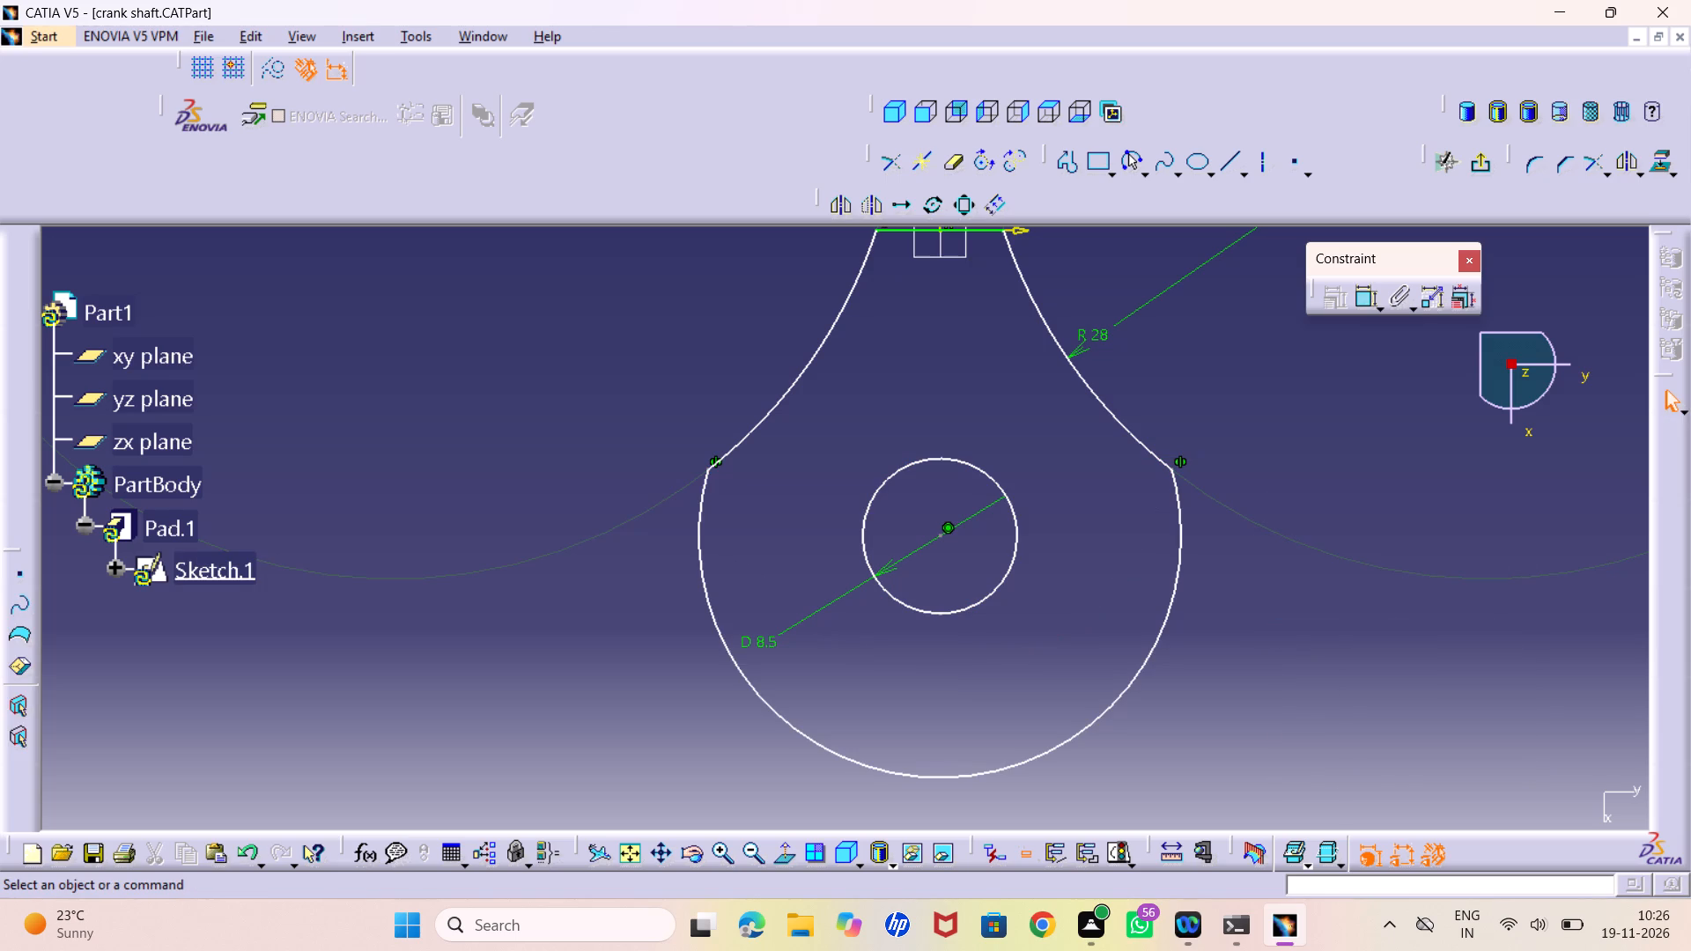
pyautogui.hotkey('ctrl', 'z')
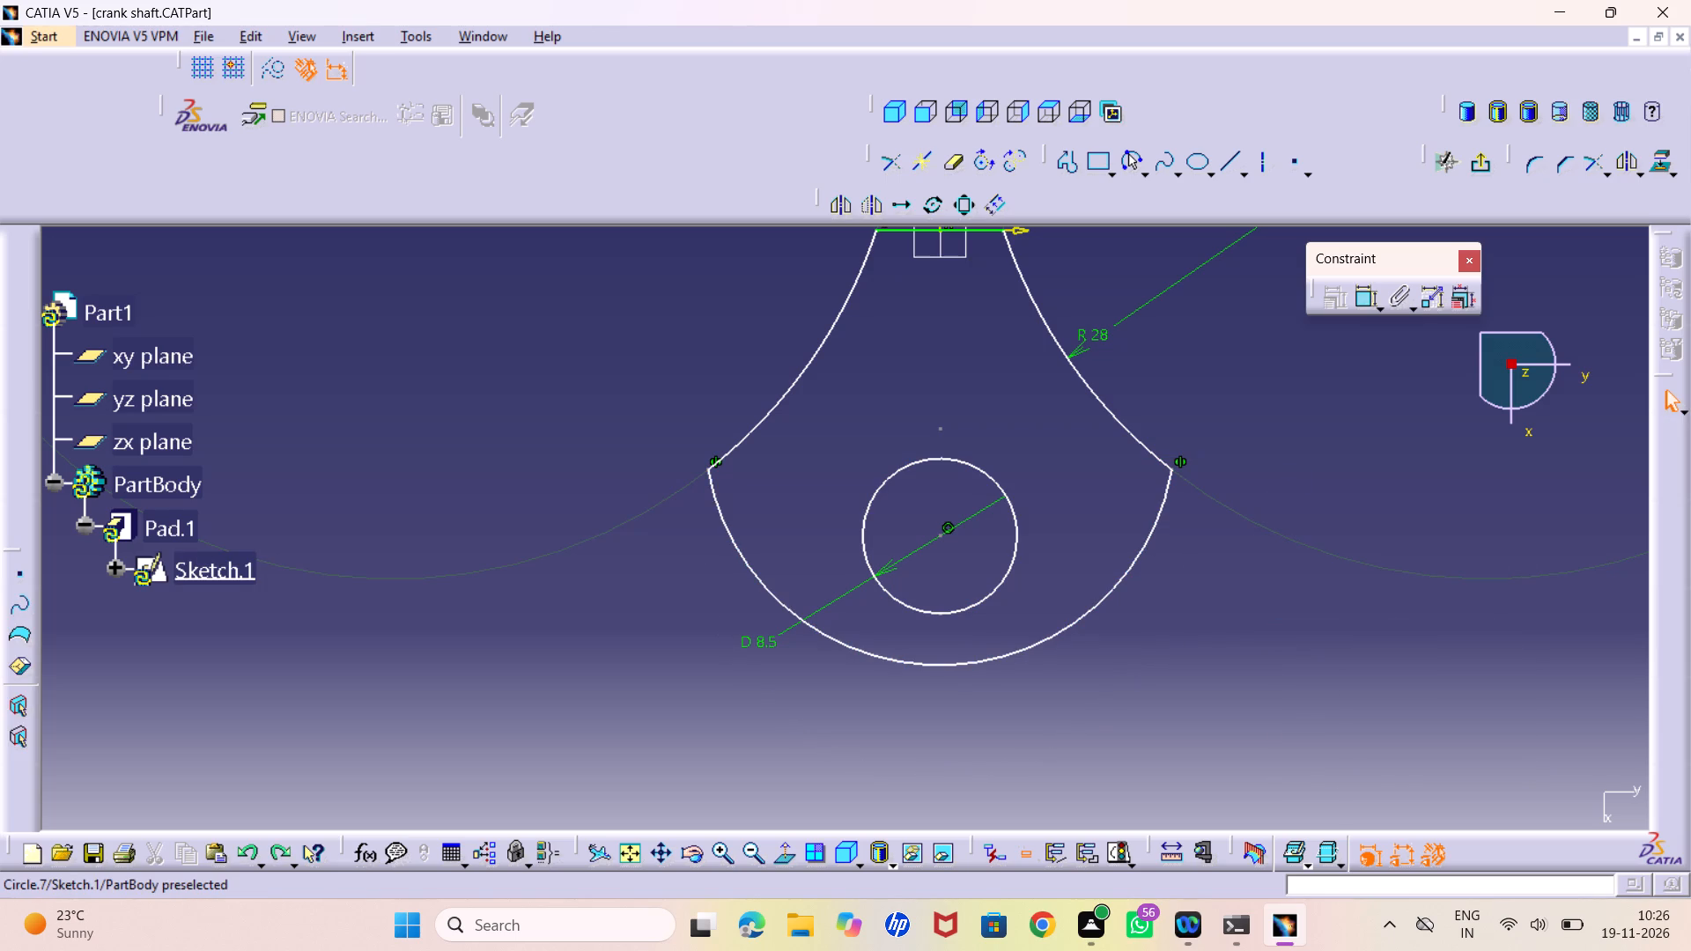
# Dimension the new bottom arc's radius and set it to 13.25 mm.
pyautogui.click(1109, 591)
pyautogui.moveTo(1236, 488); pyautogui.dragTo(1249, 483)
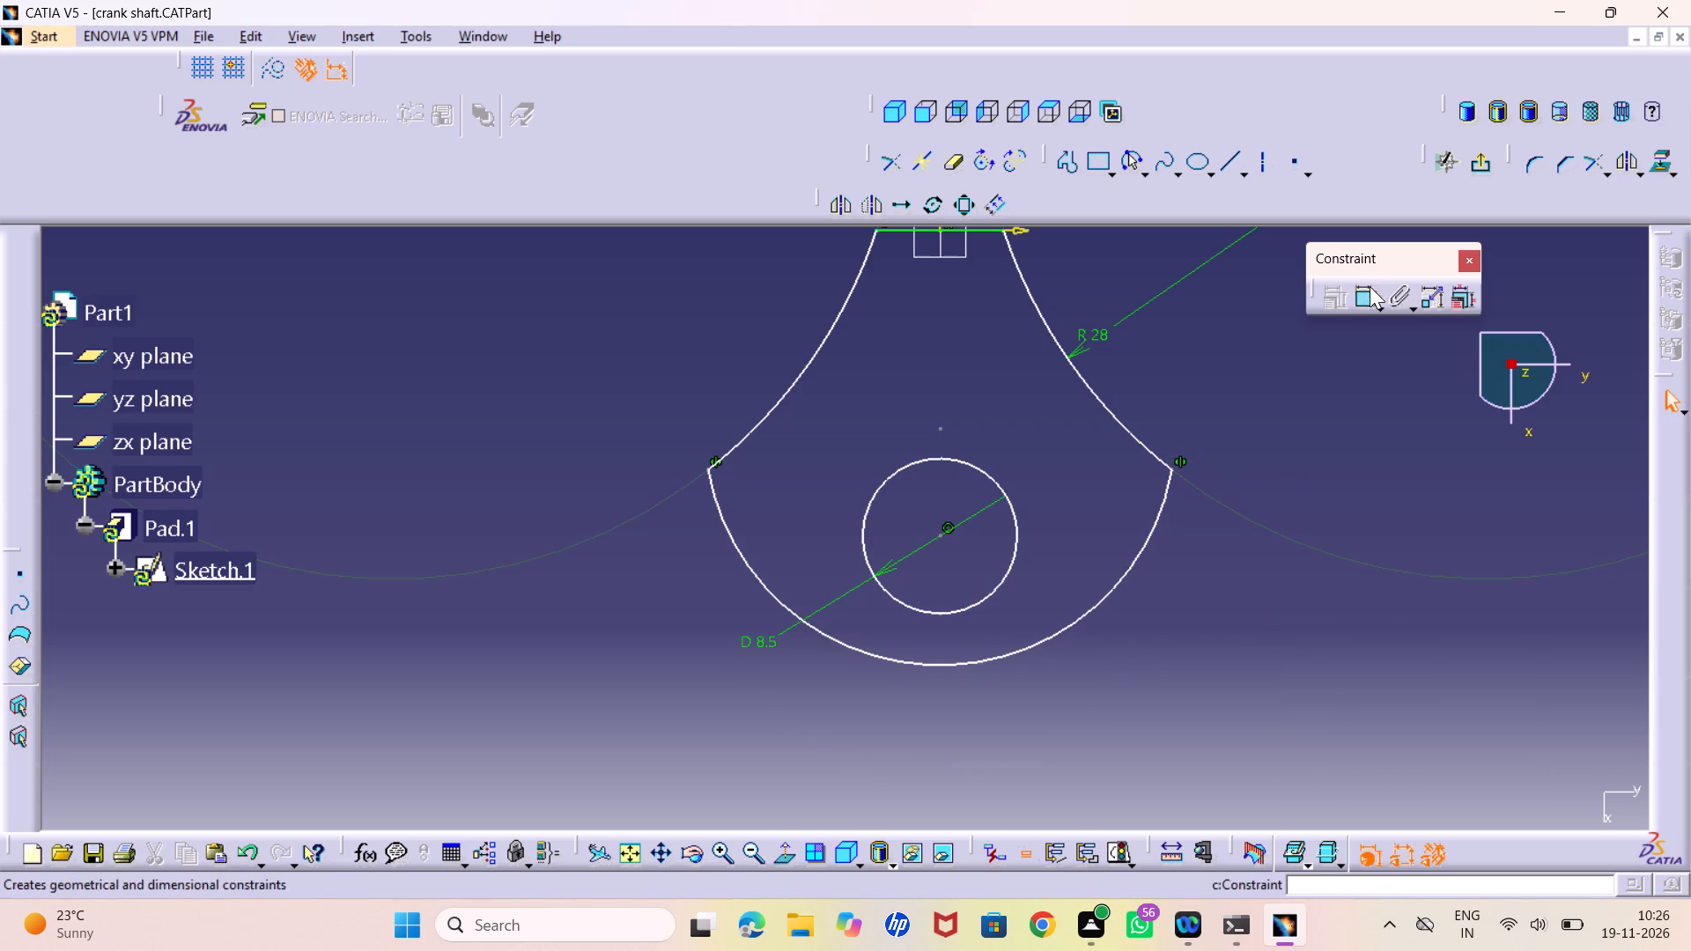
pyautogui.doubleClick(1358, 300)
pyautogui.click(1142, 557)
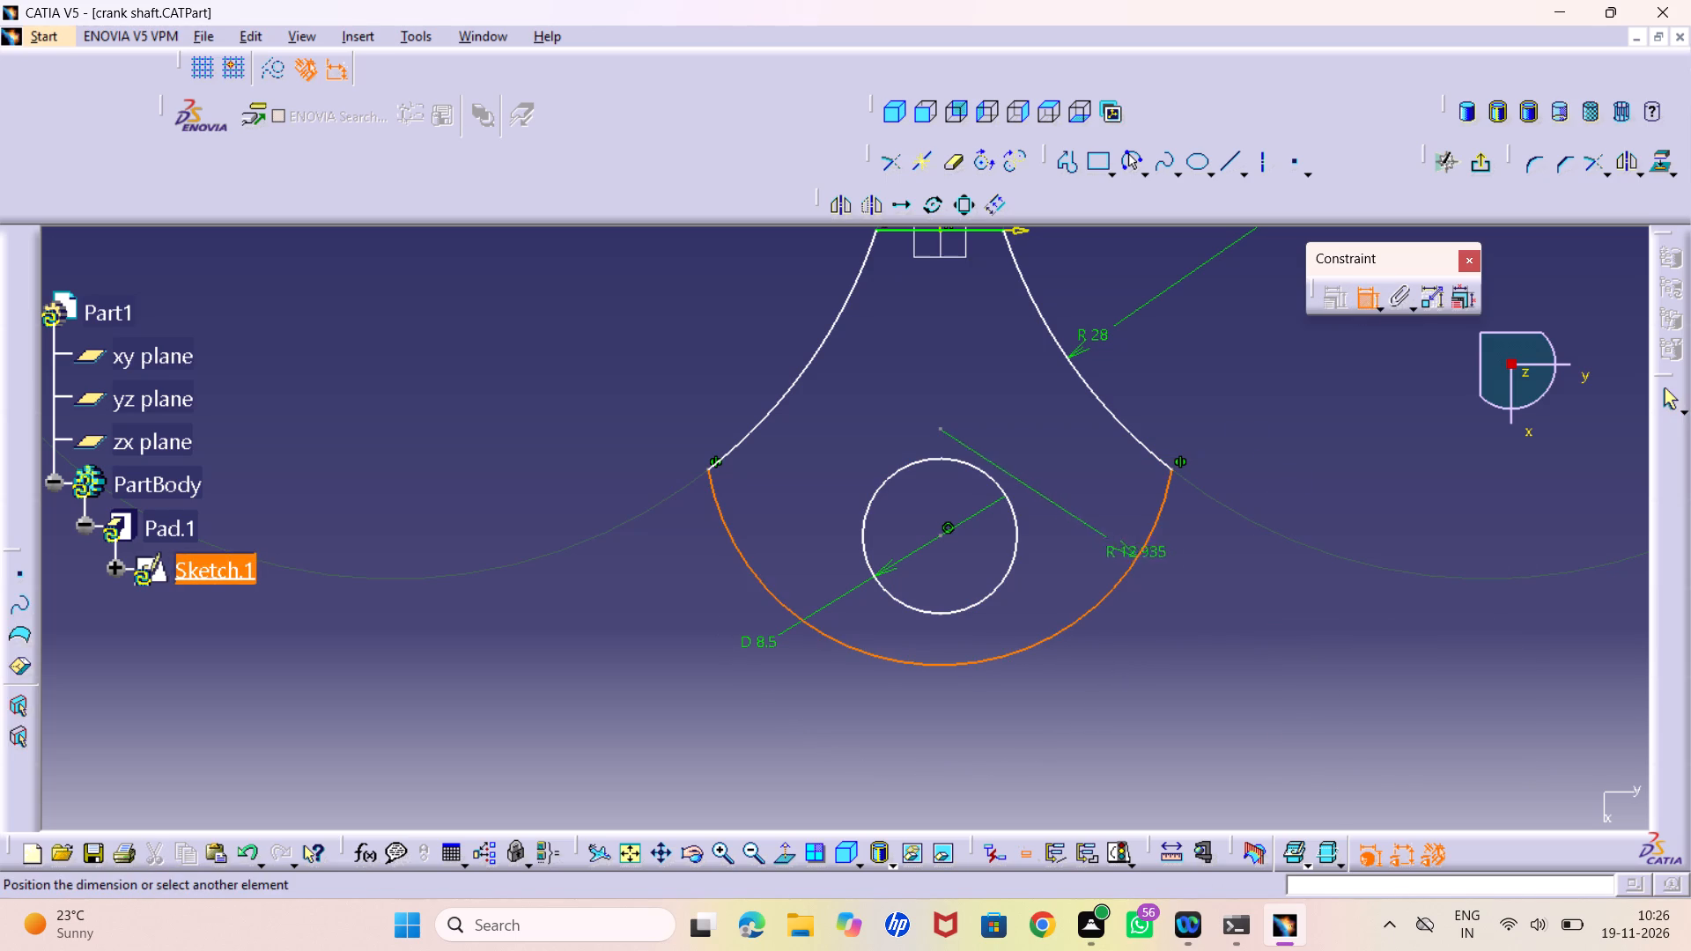
pyautogui.click(1110, 550)
pyautogui.doubleClick(1107, 543)
pyautogui.write('13.05')
pyautogui.press('BackSpace')
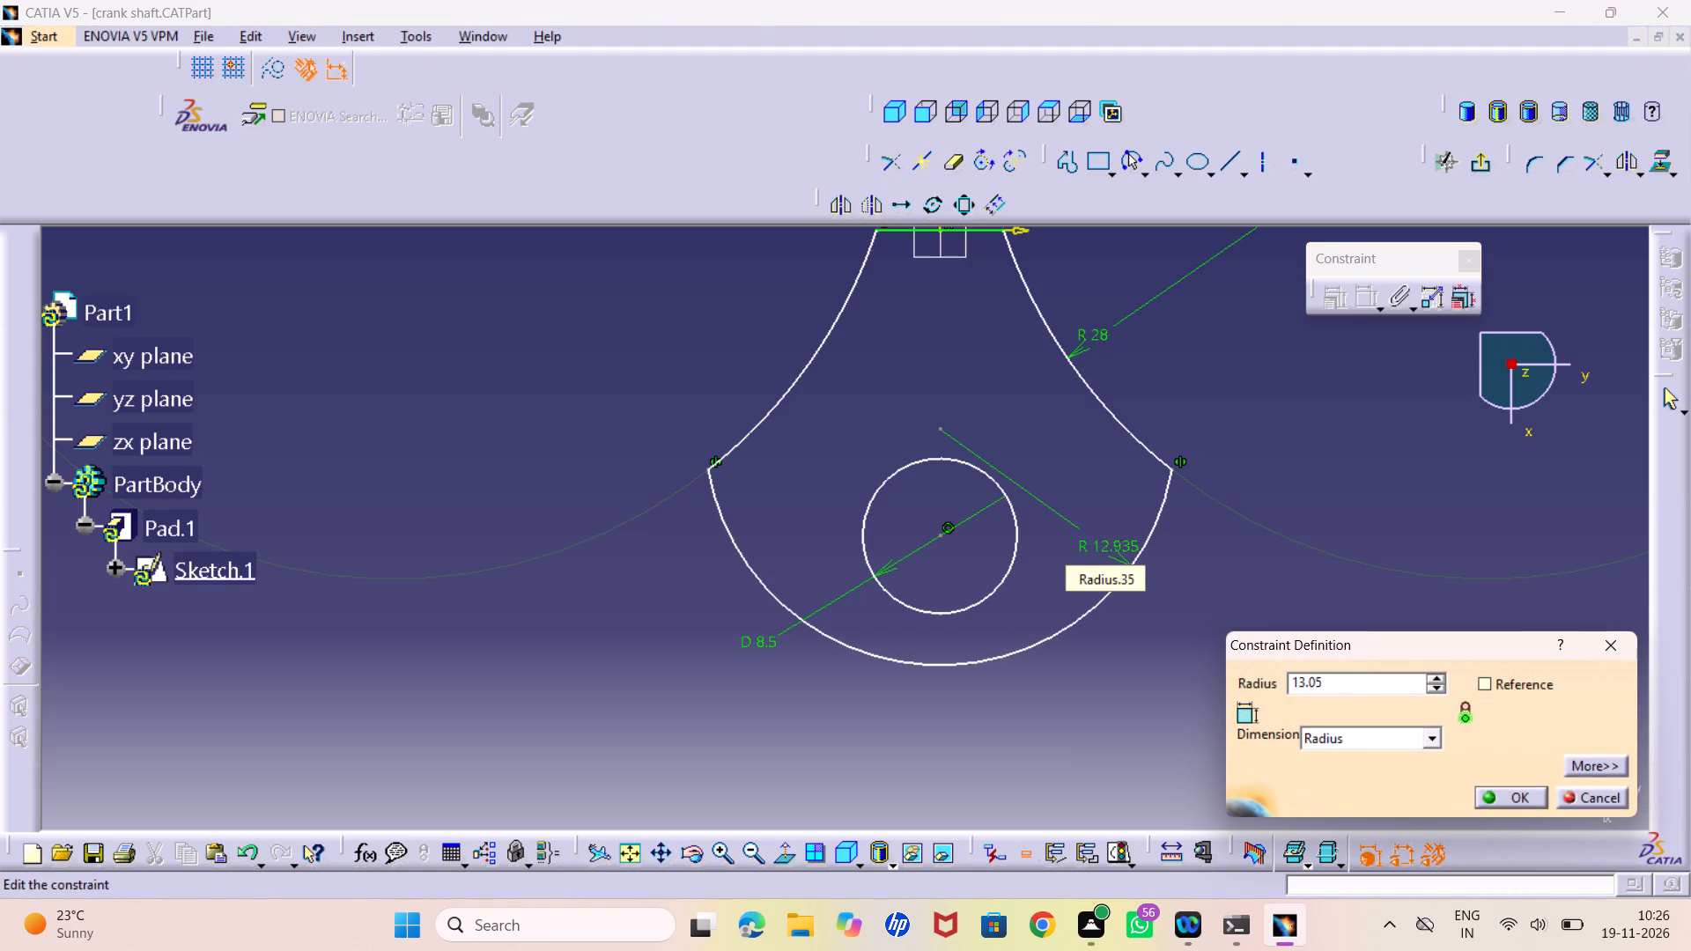
pyautogui.press('BackSpace')
pyautogui.write('25')
pyautogui.press('Return')
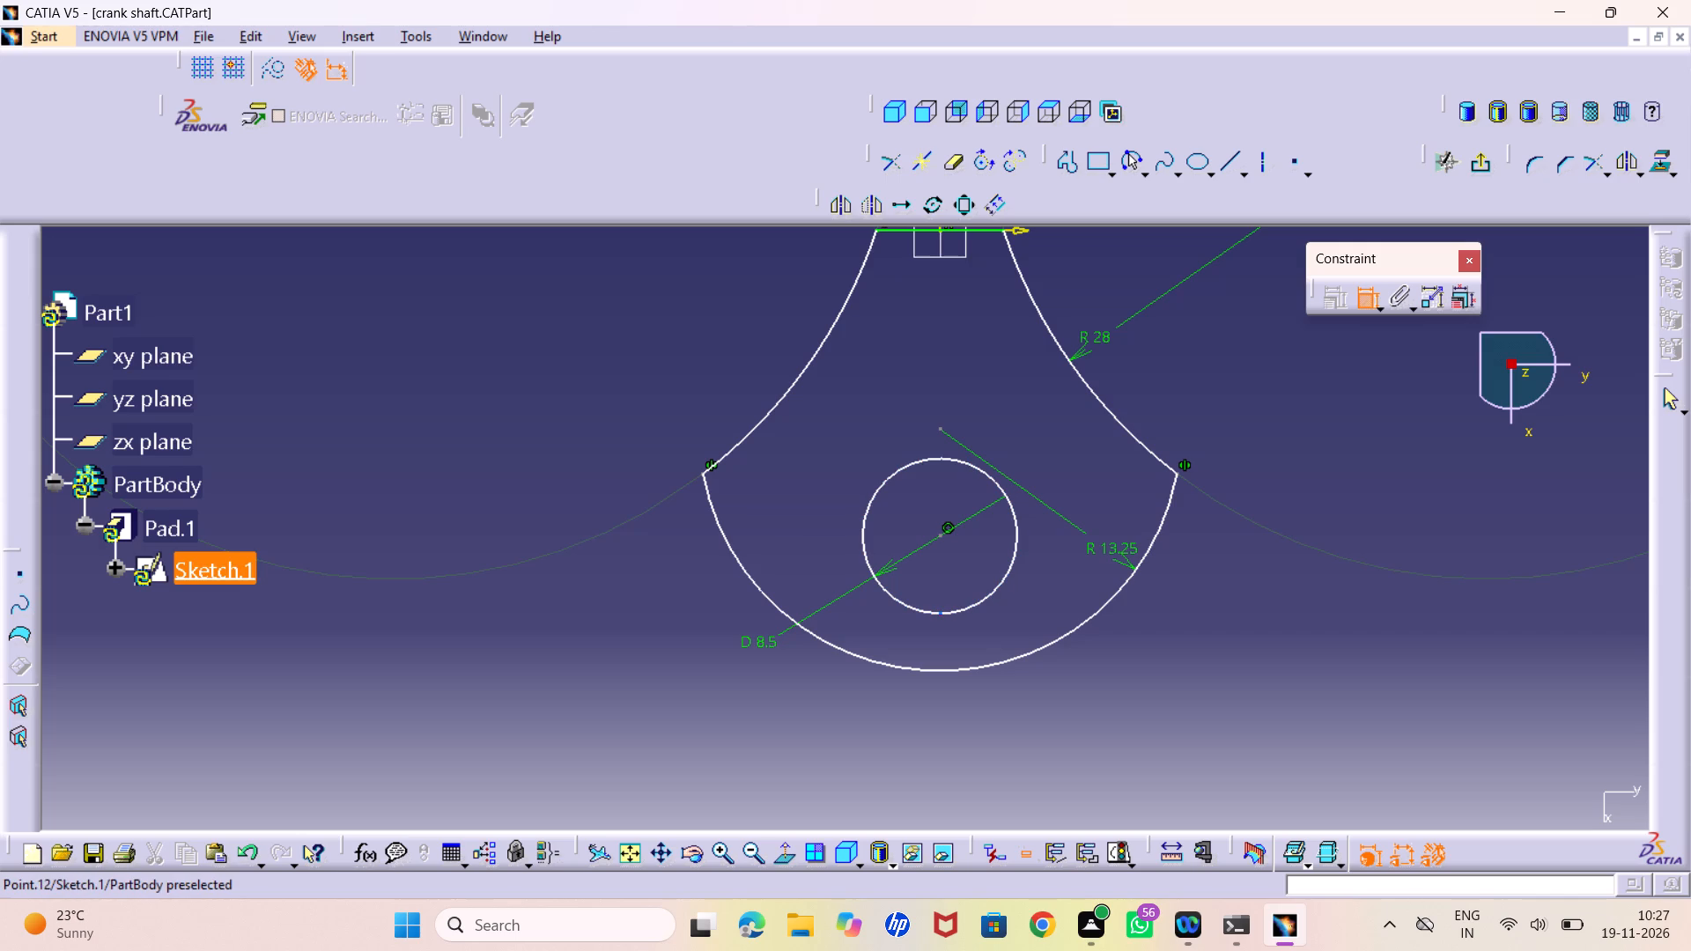
# Move the 8.5 mm diameter dimension label inside its circle.
pyautogui.moveTo(1067, 674); pyautogui.dragTo(1081, 699, button='middle')
pyautogui.rightClick(1067, 674)
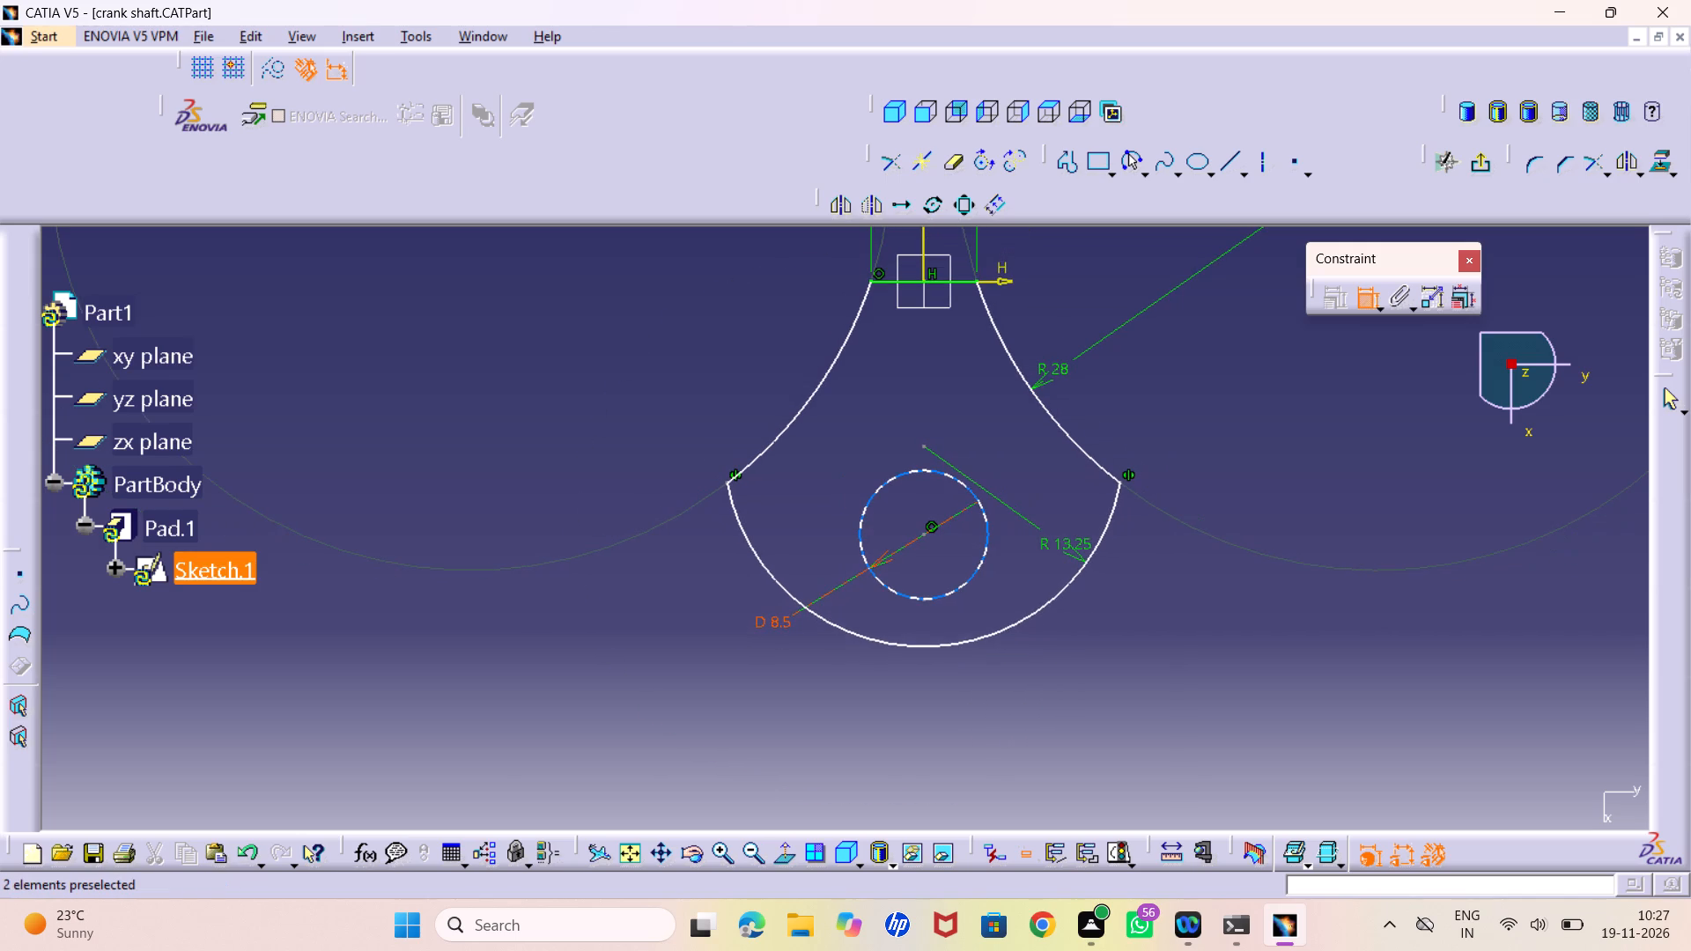
pyautogui.moveTo(771, 626); pyautogui.dragTo(913, 558)
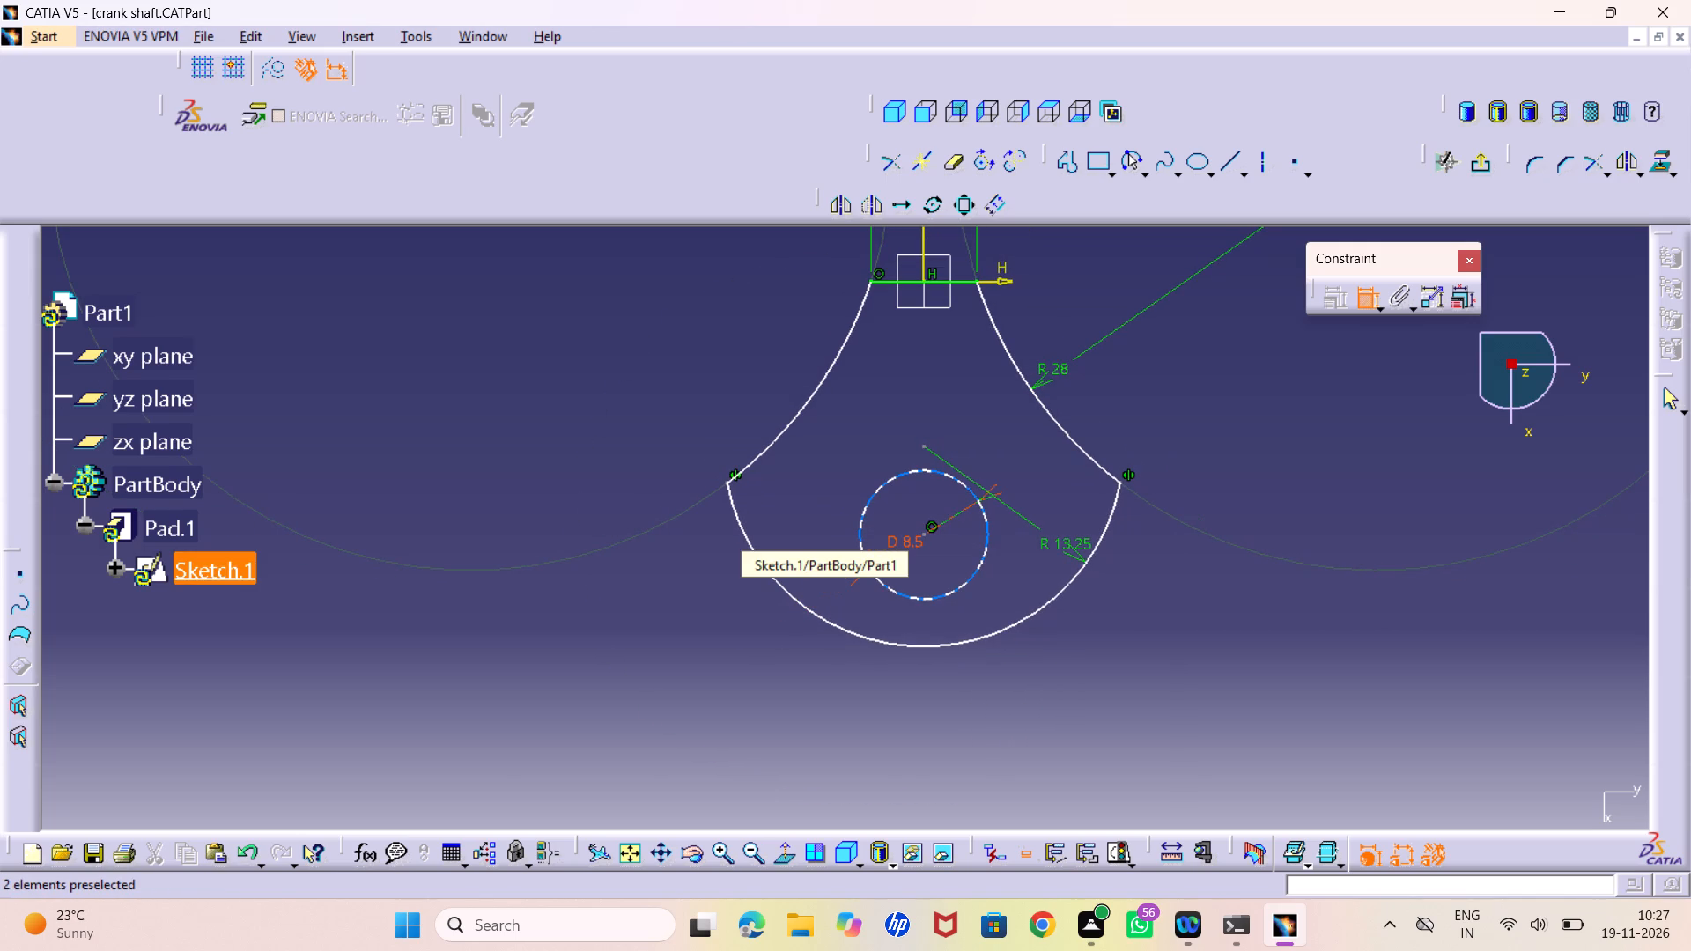
pyautogui.moveTo(913, 558); pyautogui.dragTo(913, 561)
pyautogui.click(1026, 715)
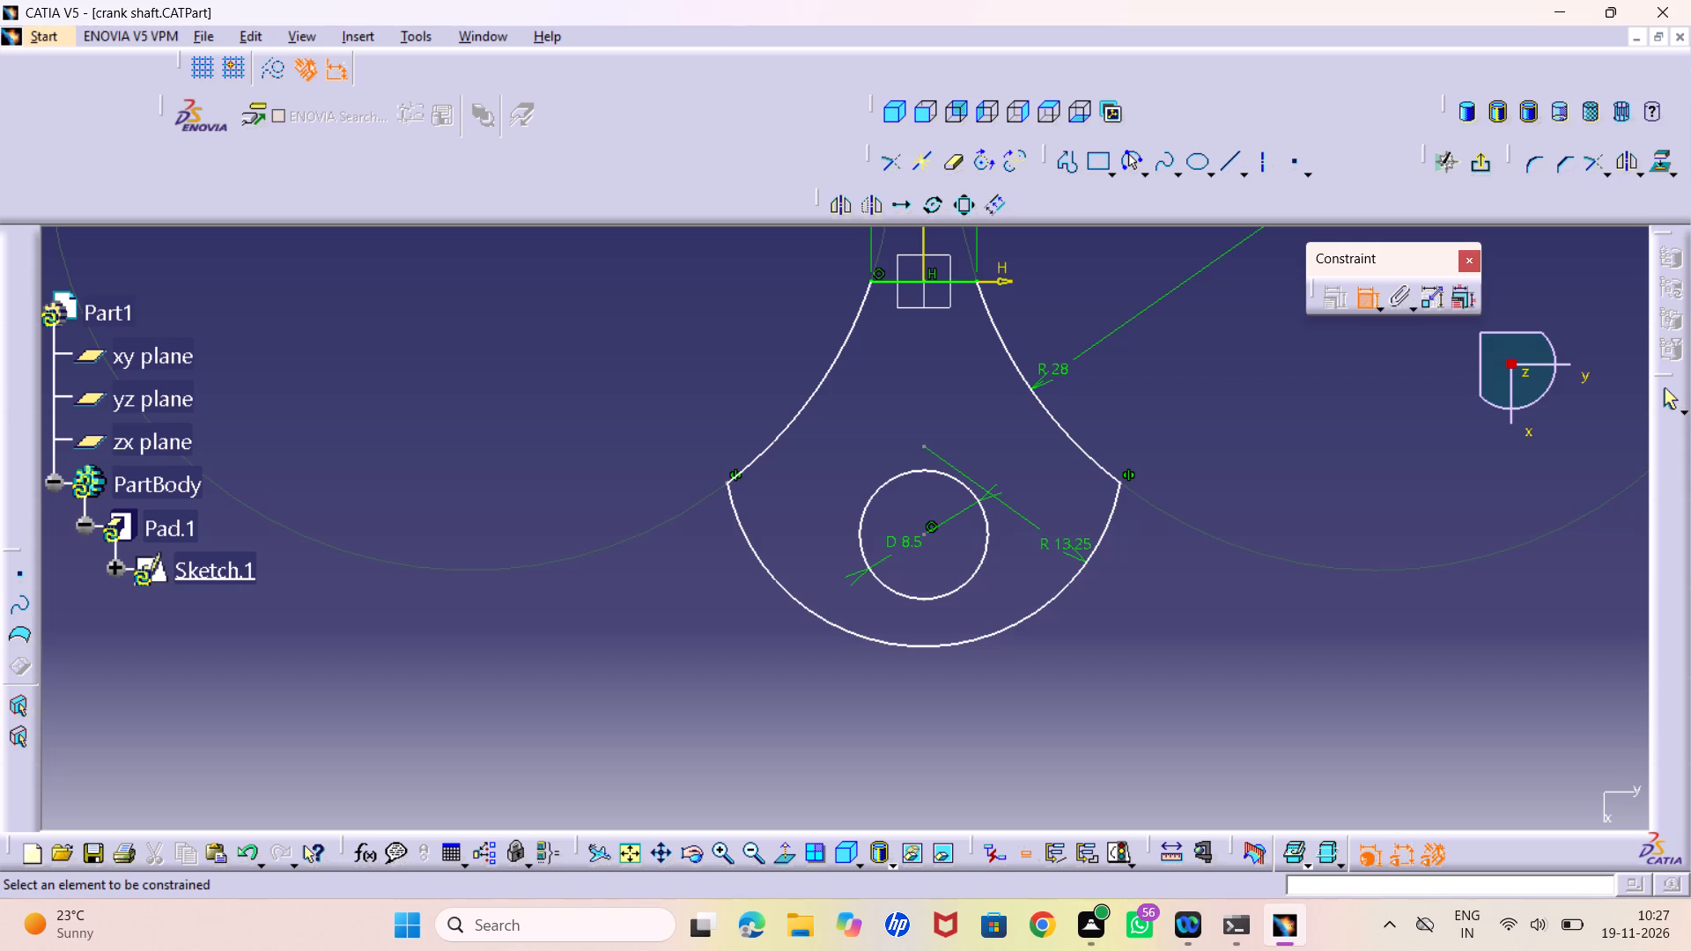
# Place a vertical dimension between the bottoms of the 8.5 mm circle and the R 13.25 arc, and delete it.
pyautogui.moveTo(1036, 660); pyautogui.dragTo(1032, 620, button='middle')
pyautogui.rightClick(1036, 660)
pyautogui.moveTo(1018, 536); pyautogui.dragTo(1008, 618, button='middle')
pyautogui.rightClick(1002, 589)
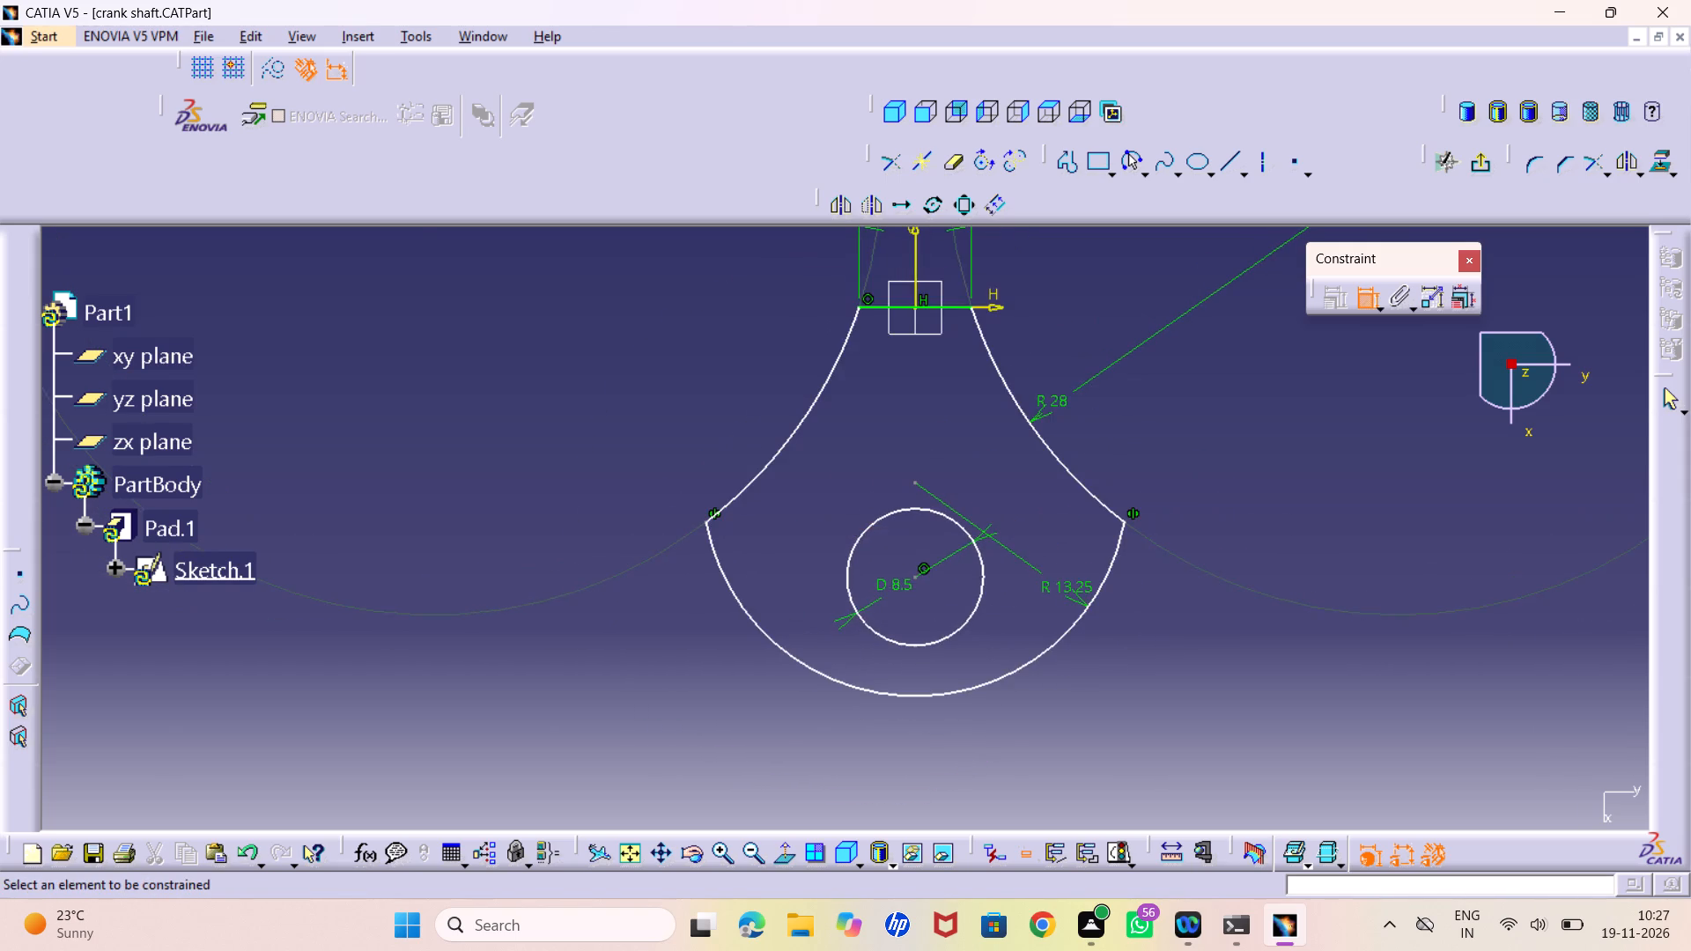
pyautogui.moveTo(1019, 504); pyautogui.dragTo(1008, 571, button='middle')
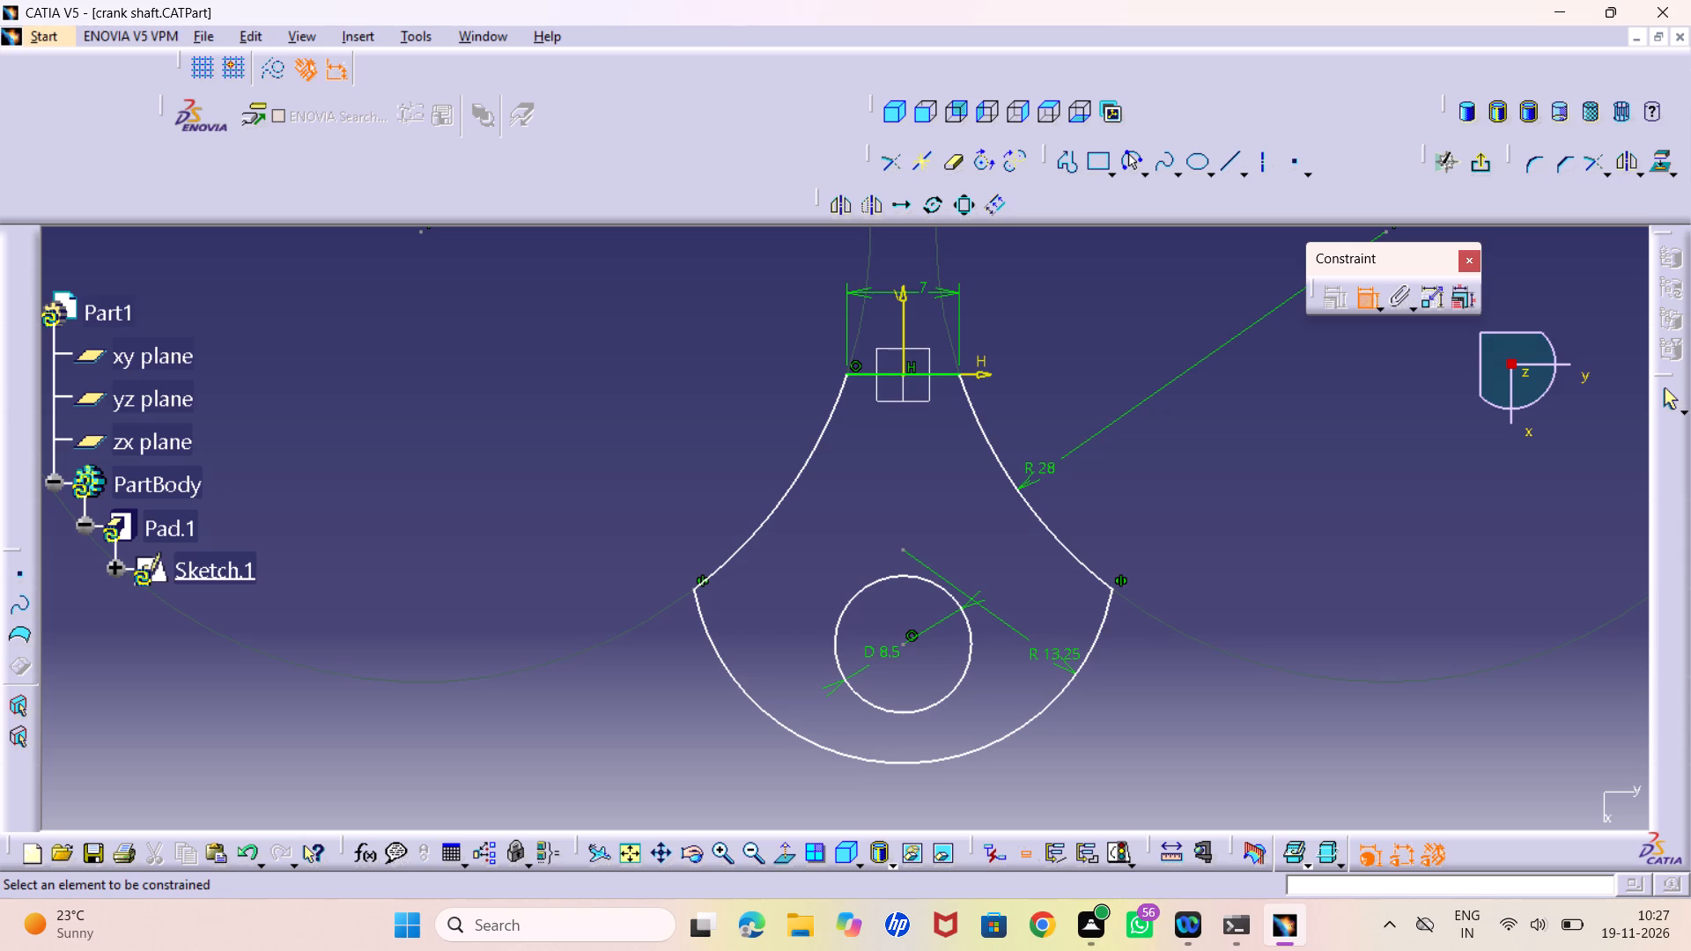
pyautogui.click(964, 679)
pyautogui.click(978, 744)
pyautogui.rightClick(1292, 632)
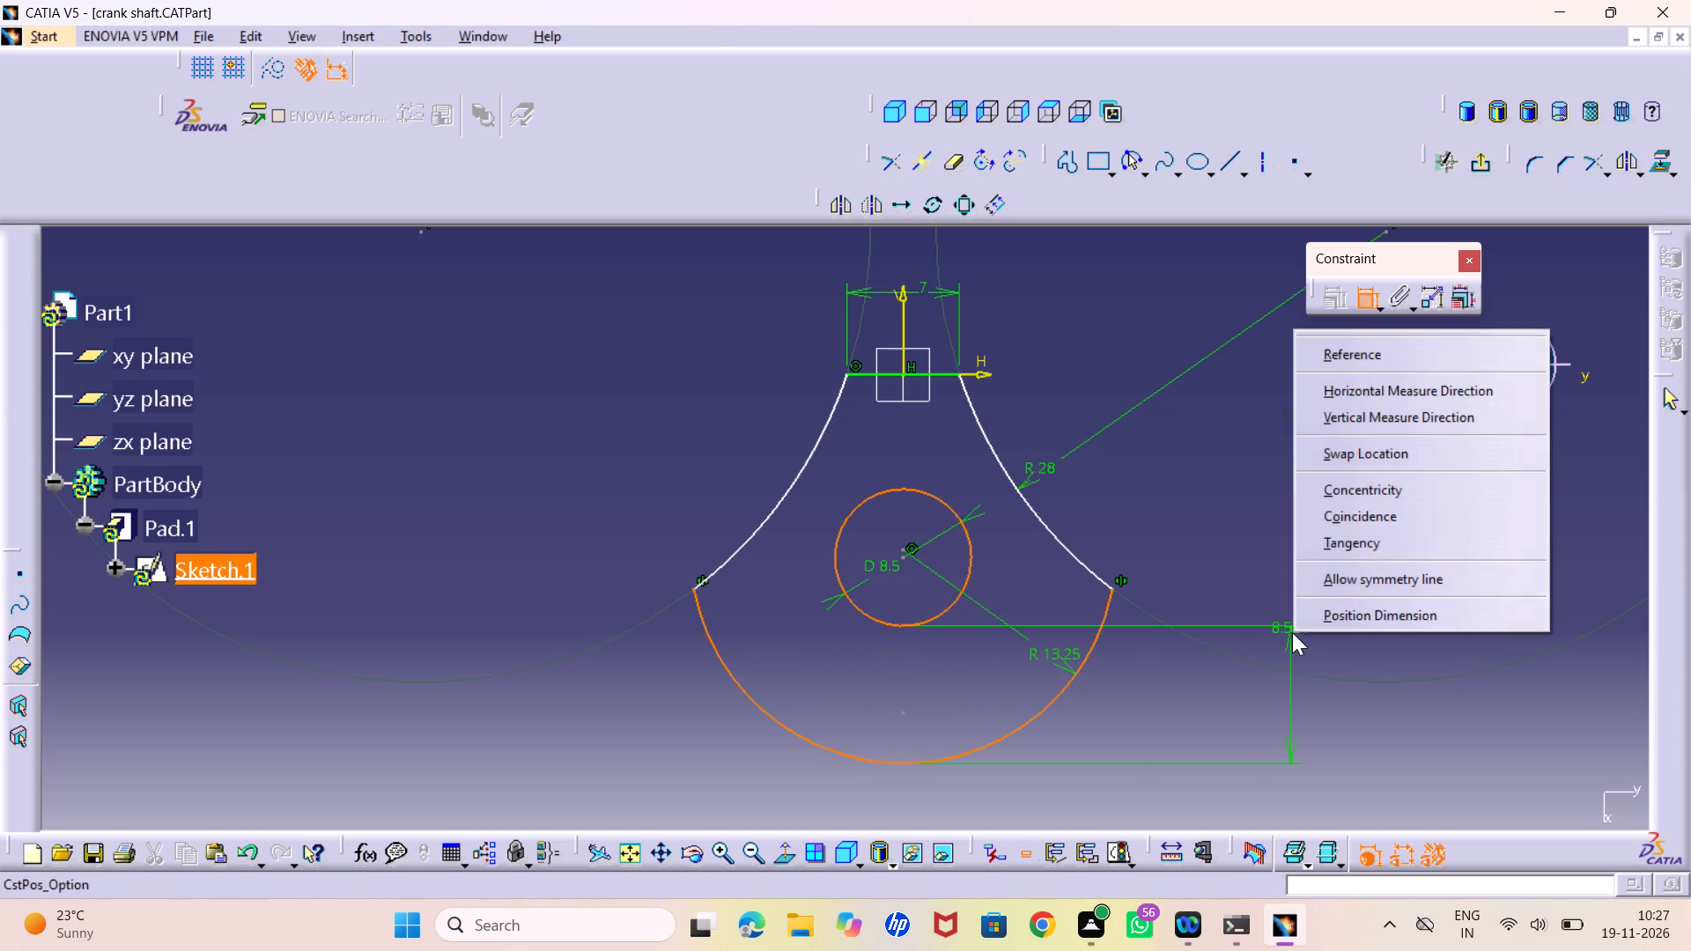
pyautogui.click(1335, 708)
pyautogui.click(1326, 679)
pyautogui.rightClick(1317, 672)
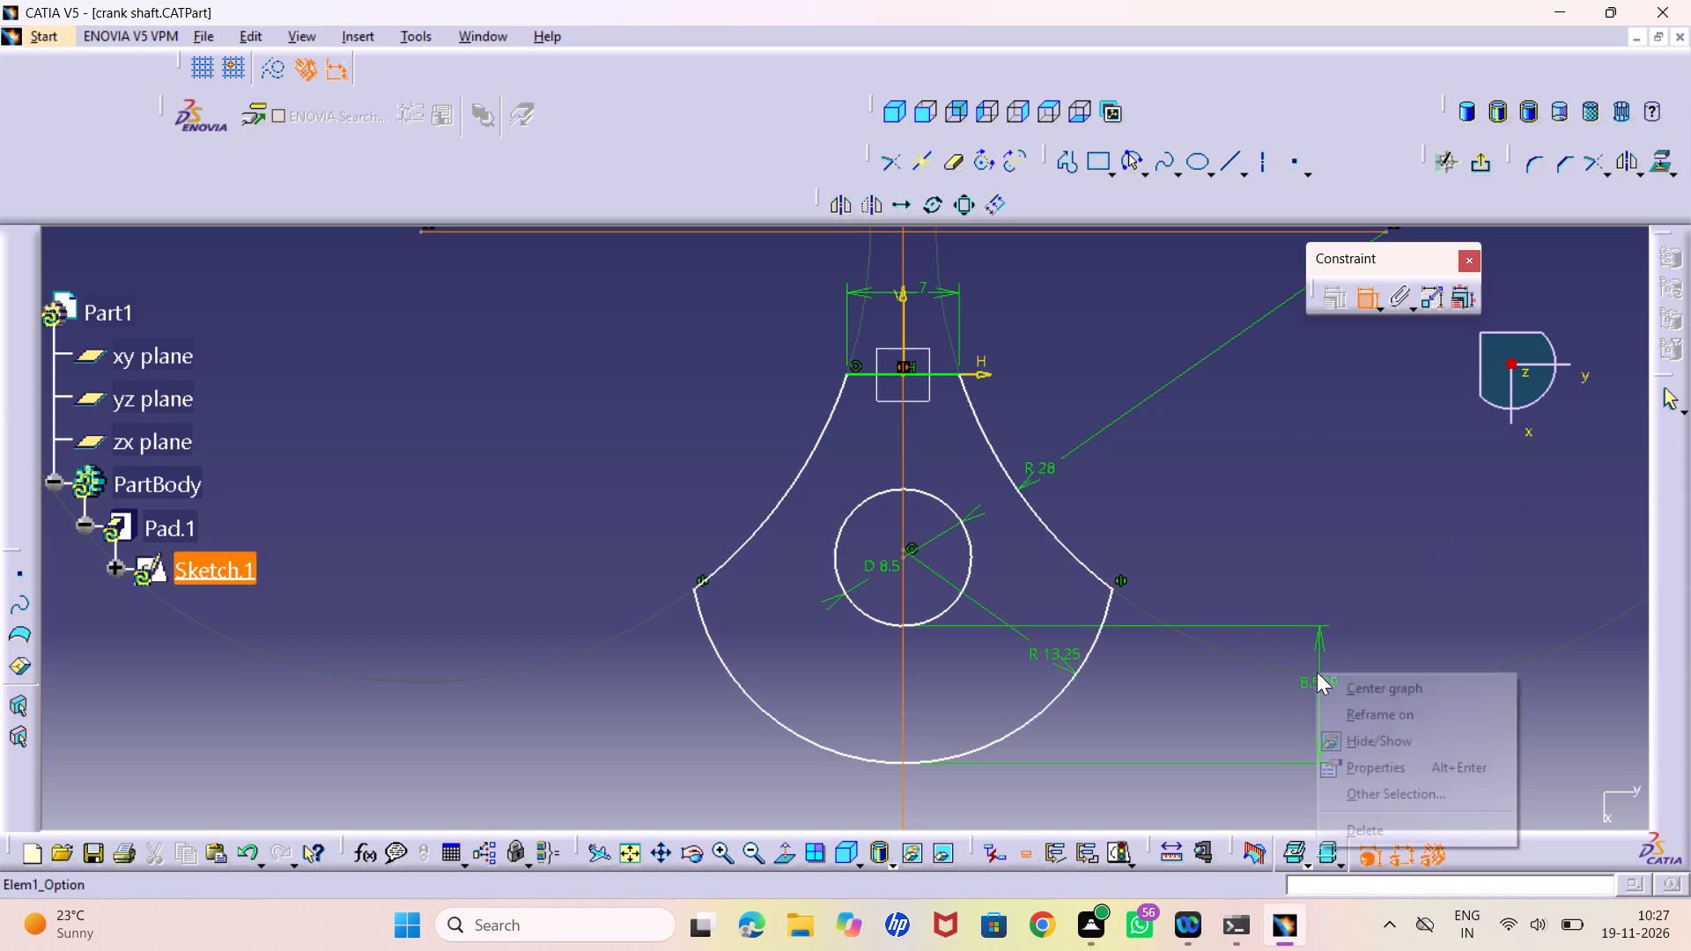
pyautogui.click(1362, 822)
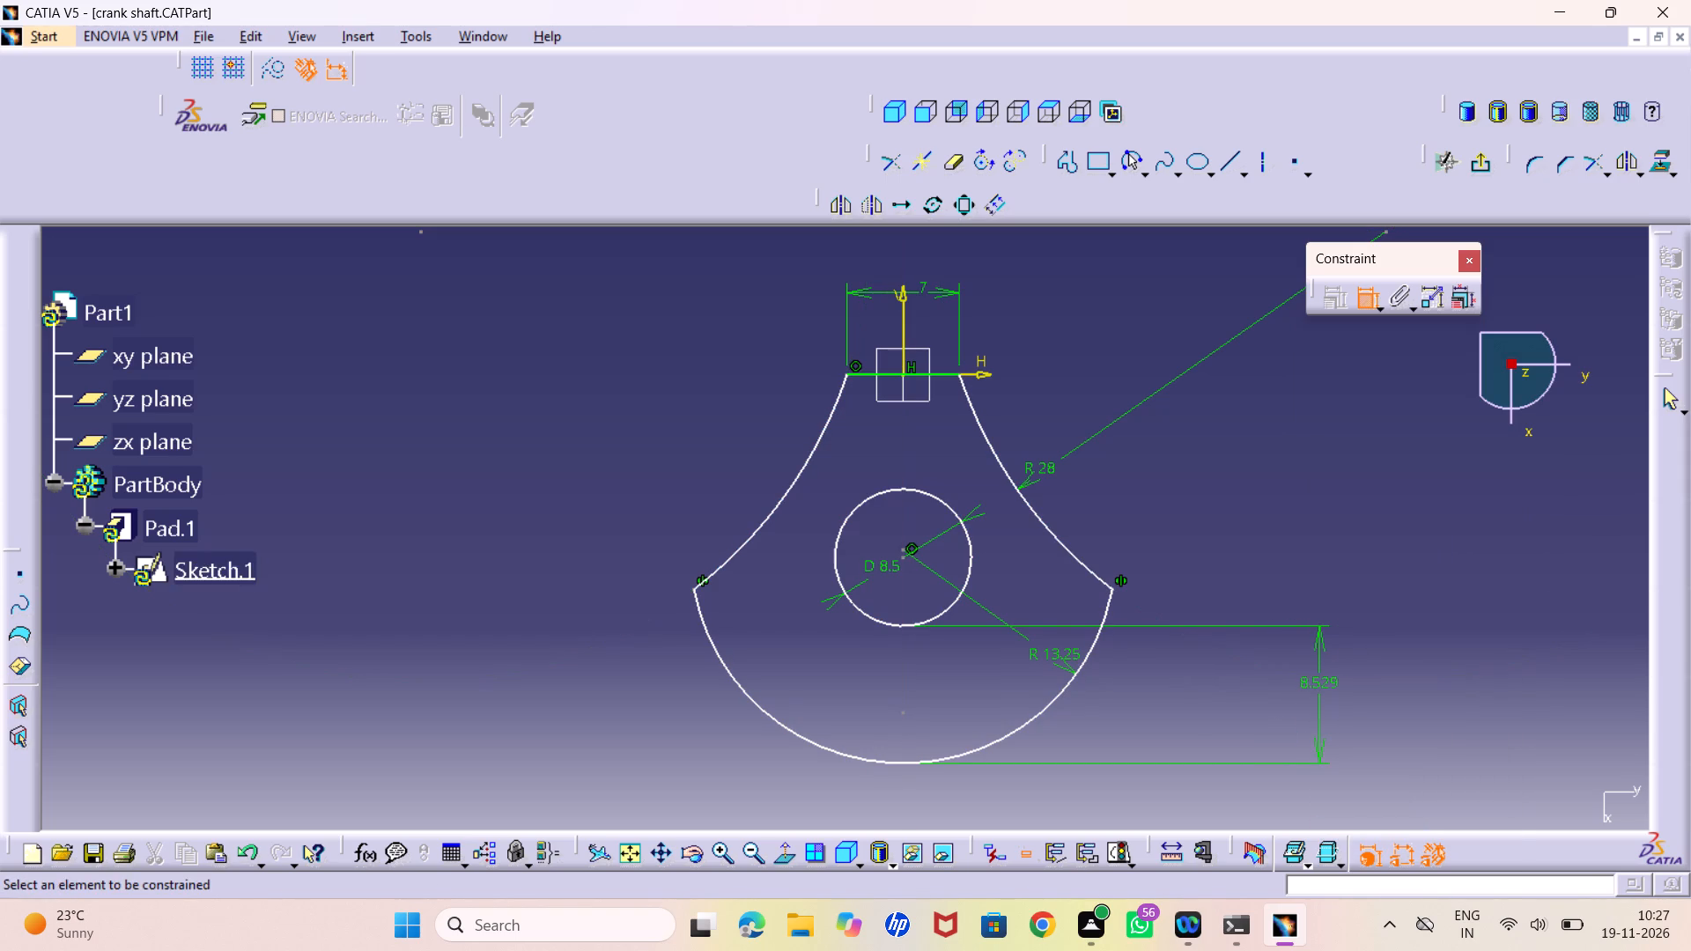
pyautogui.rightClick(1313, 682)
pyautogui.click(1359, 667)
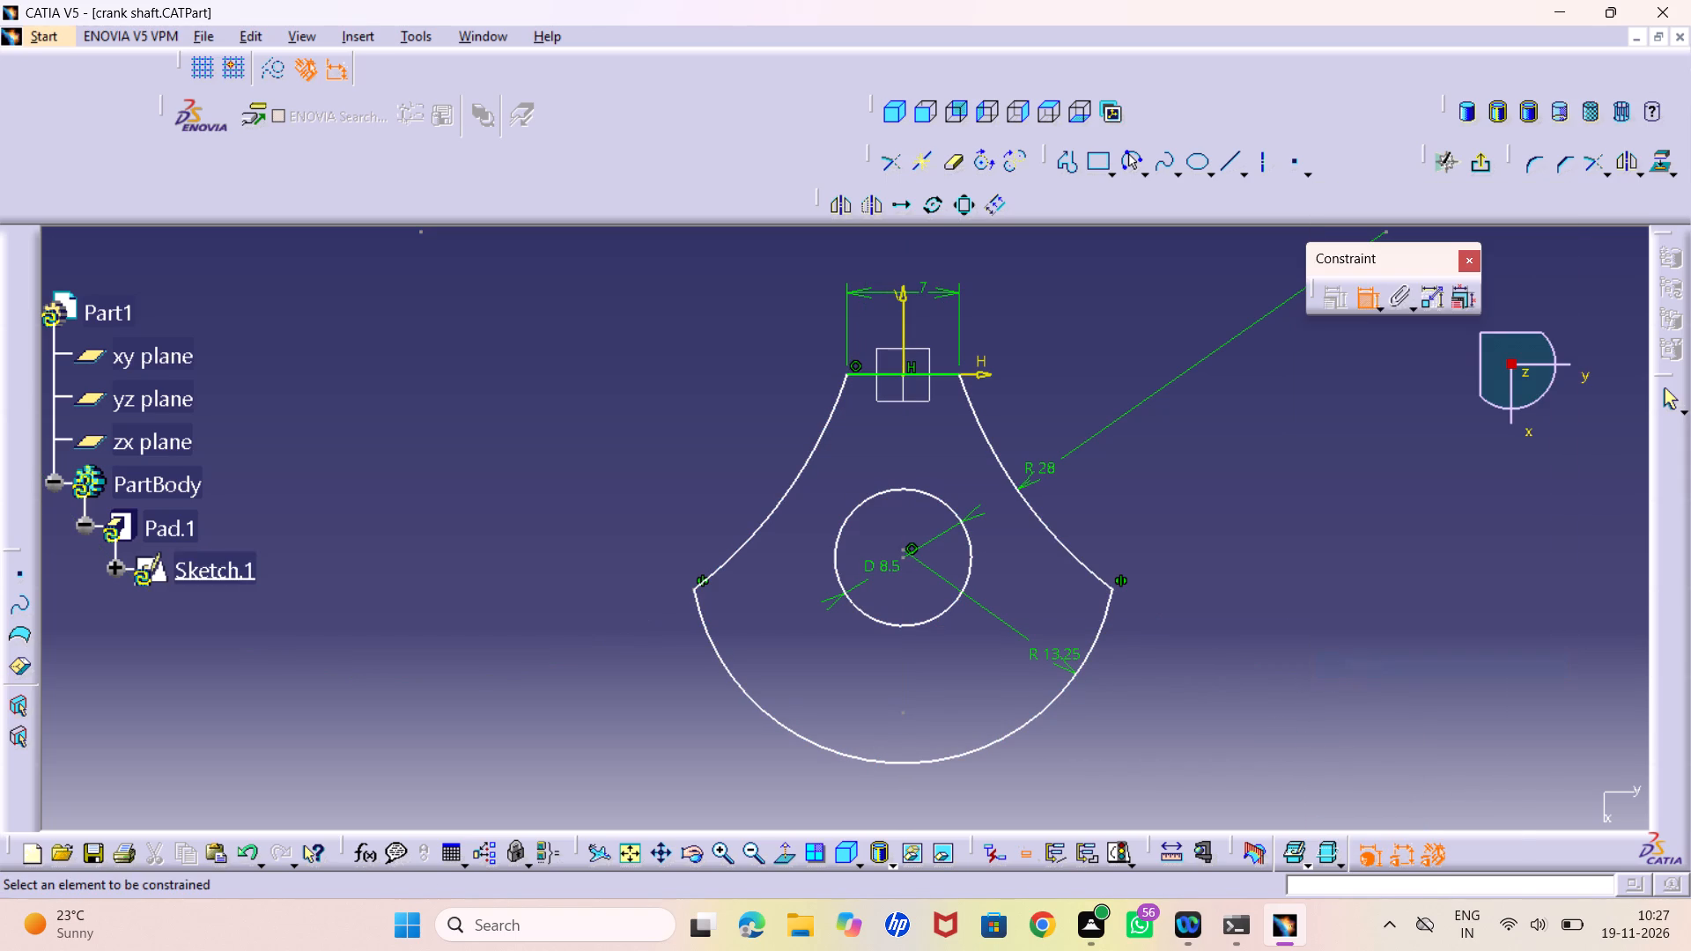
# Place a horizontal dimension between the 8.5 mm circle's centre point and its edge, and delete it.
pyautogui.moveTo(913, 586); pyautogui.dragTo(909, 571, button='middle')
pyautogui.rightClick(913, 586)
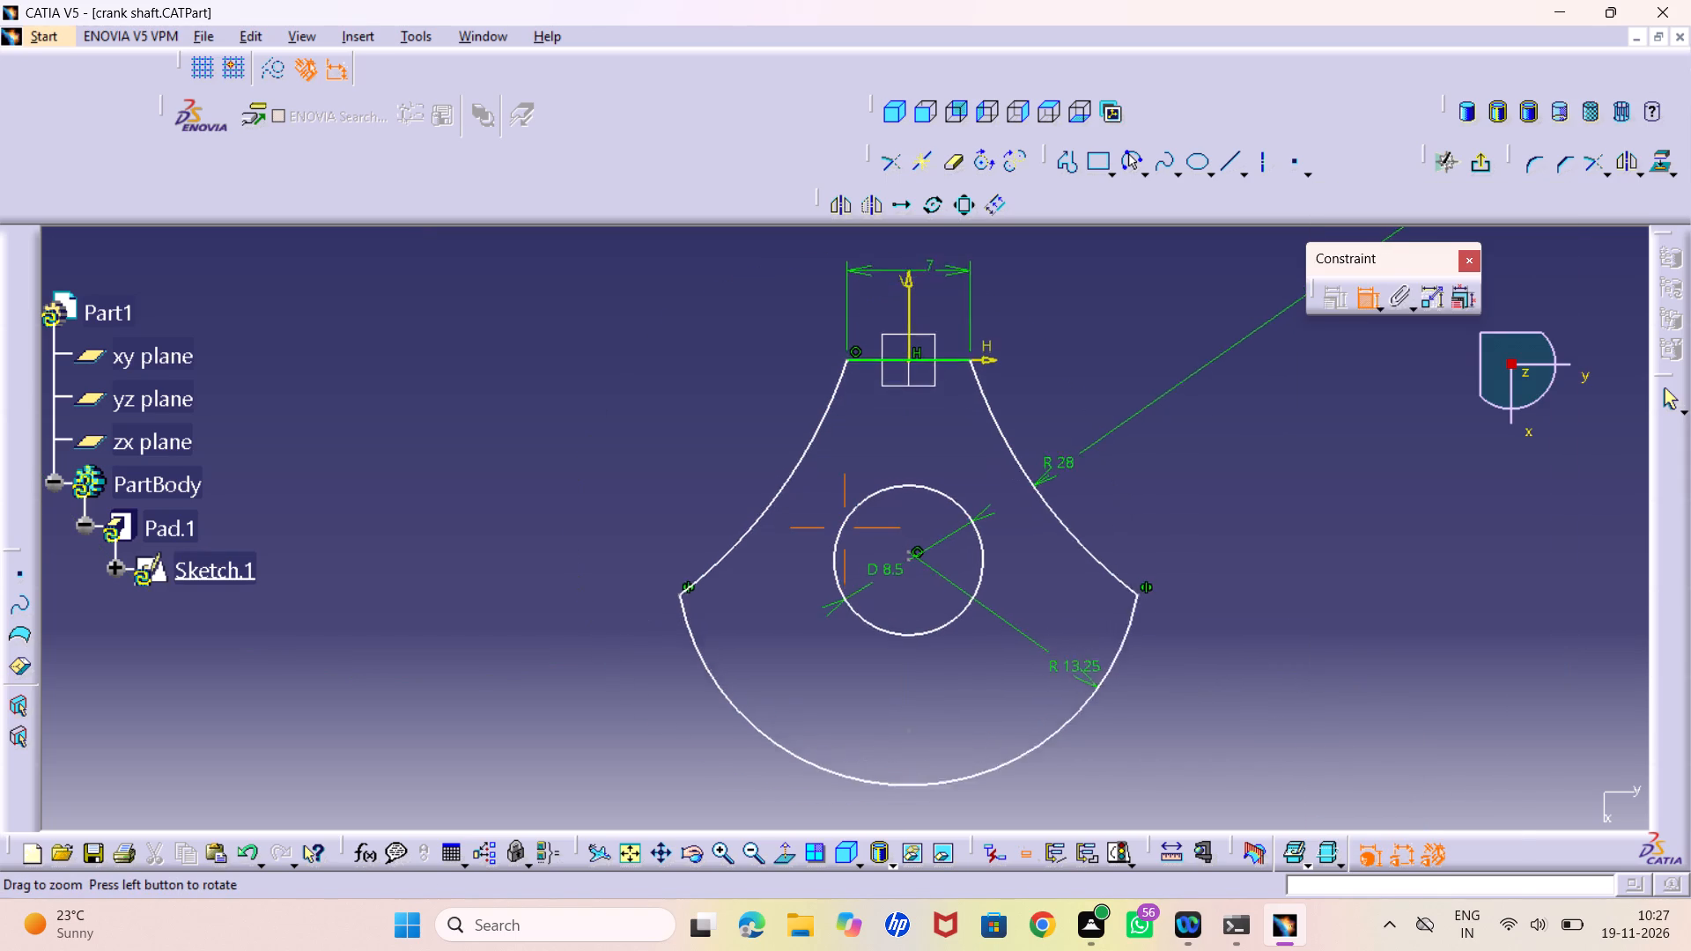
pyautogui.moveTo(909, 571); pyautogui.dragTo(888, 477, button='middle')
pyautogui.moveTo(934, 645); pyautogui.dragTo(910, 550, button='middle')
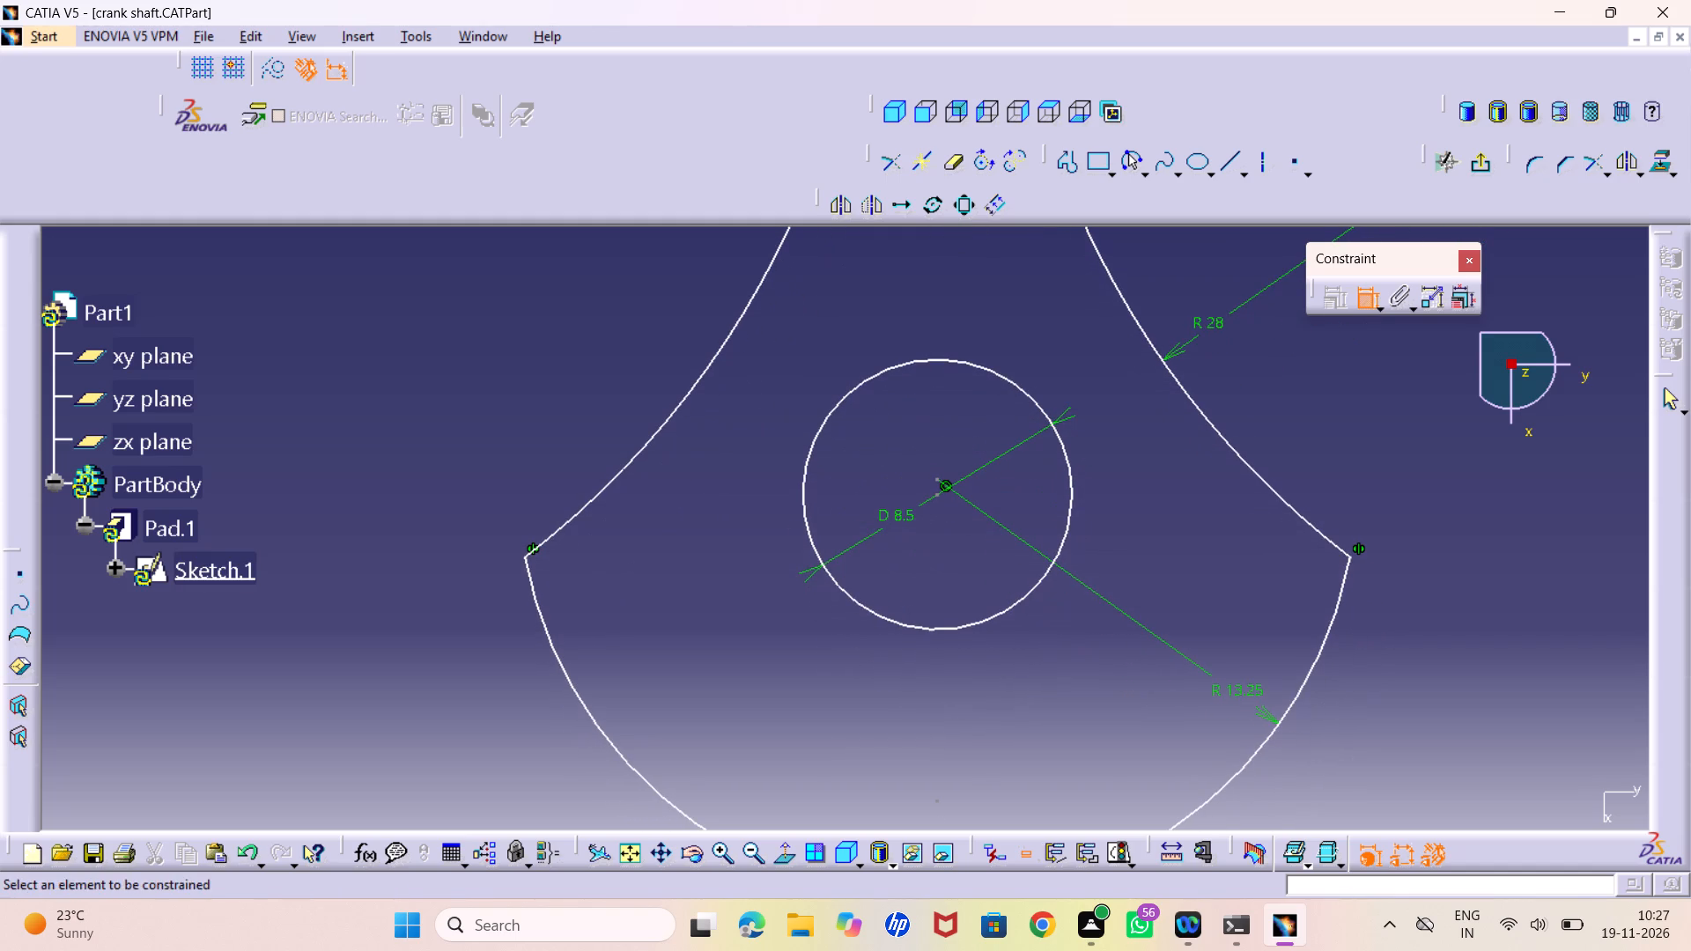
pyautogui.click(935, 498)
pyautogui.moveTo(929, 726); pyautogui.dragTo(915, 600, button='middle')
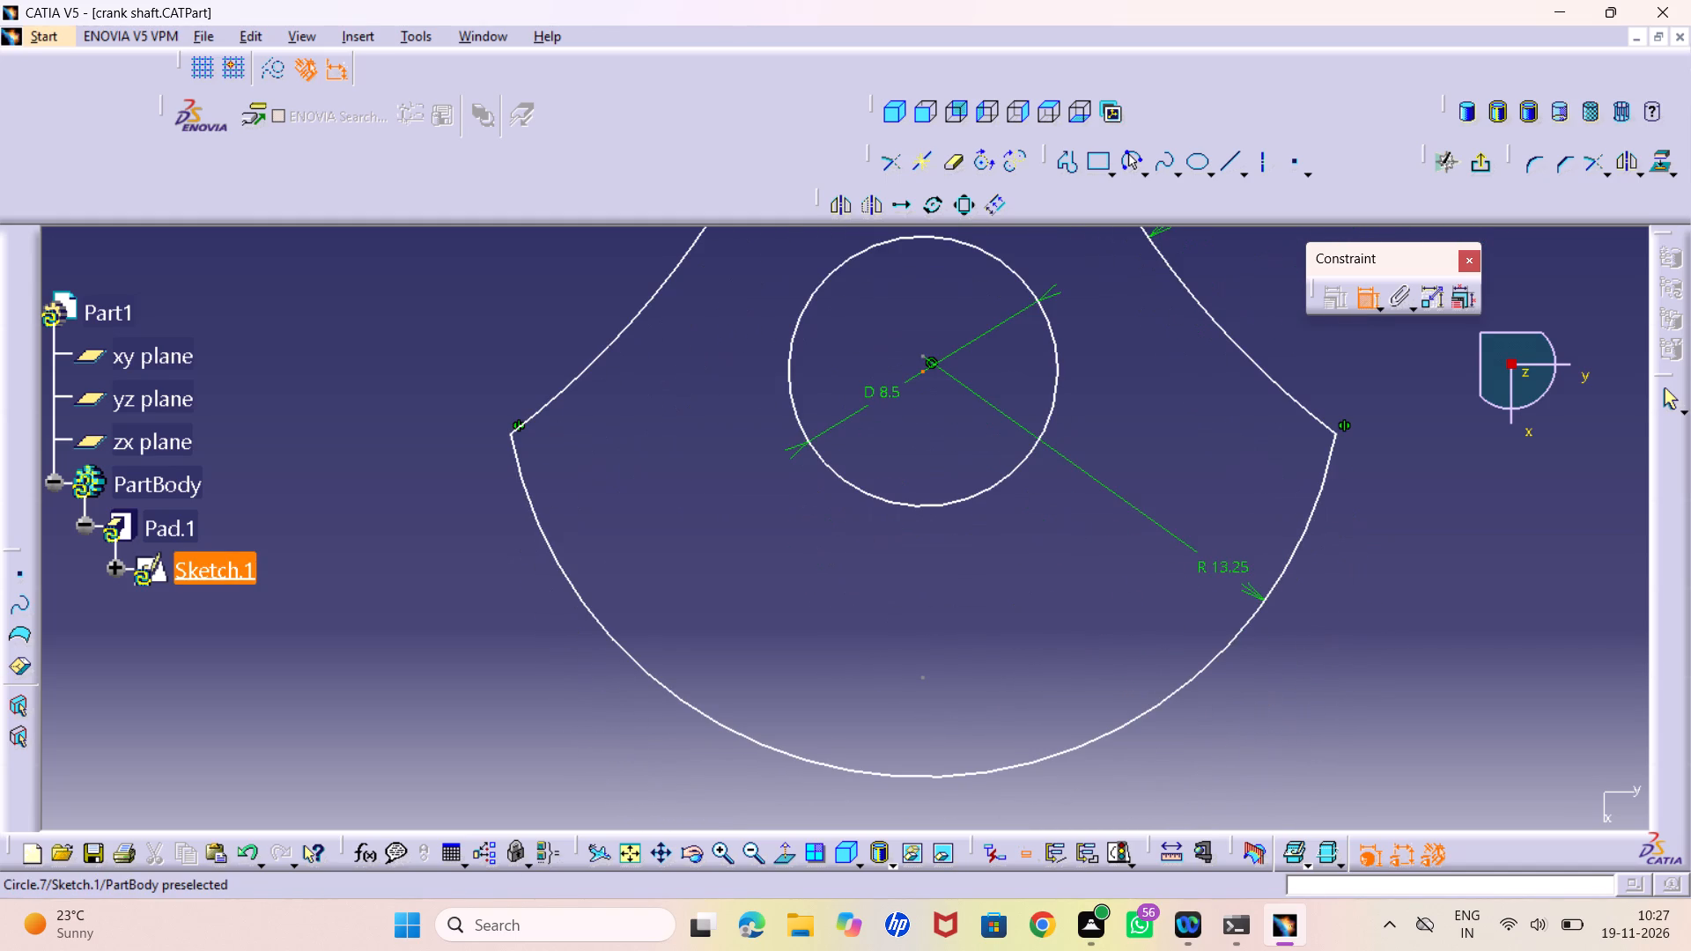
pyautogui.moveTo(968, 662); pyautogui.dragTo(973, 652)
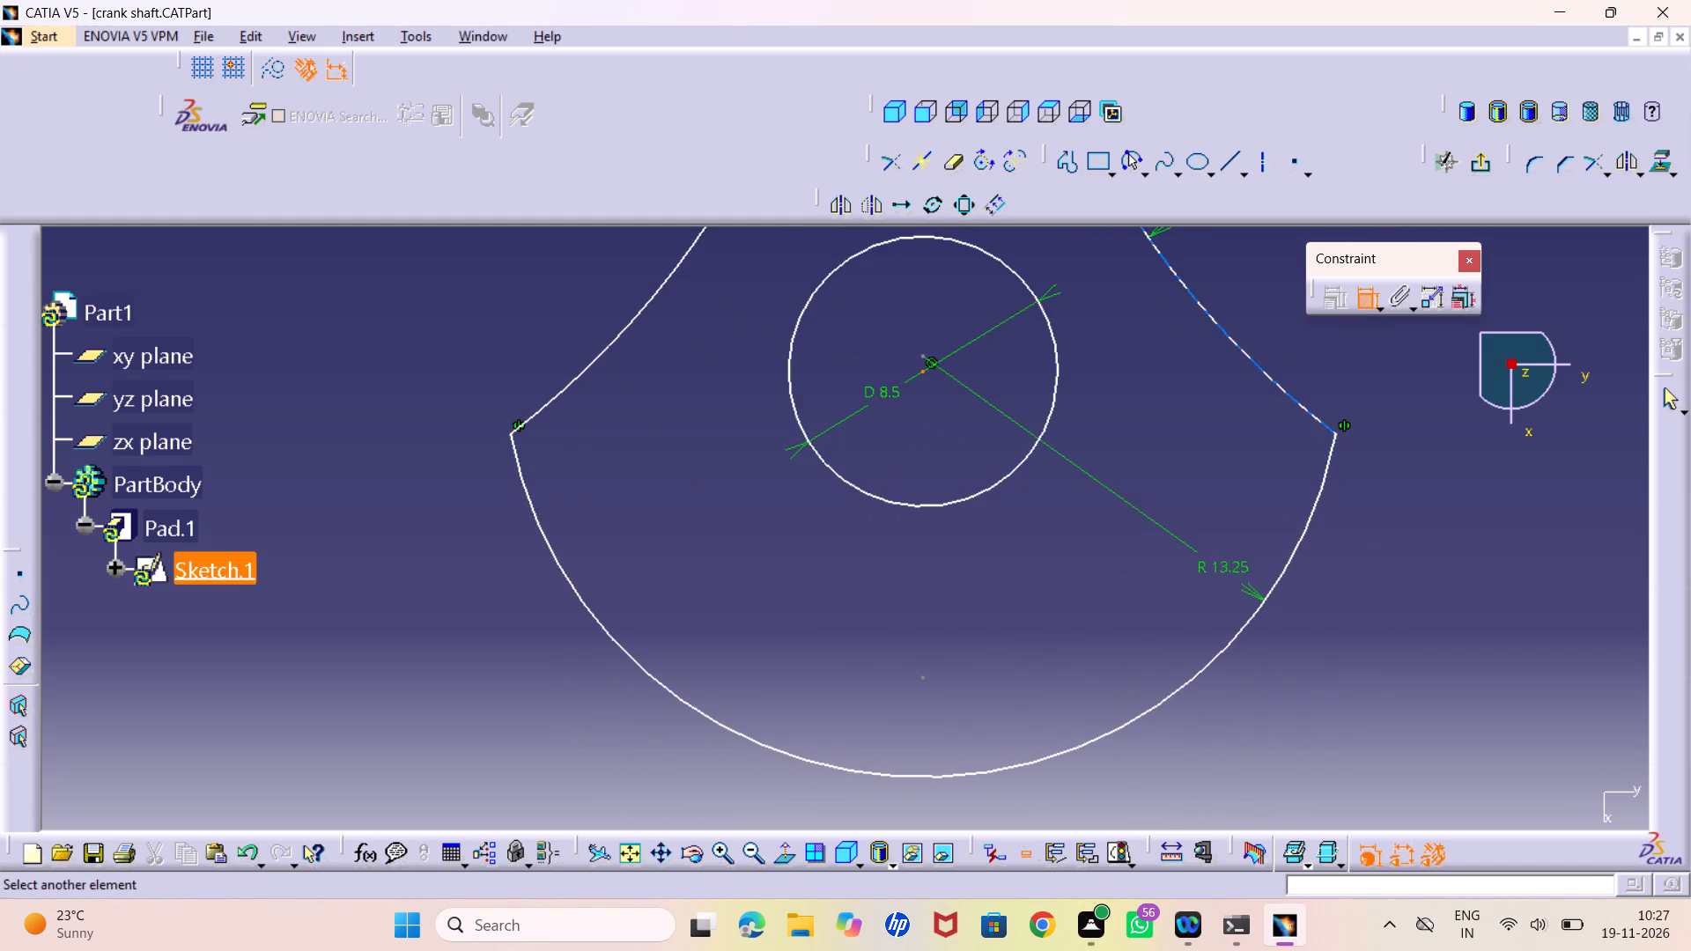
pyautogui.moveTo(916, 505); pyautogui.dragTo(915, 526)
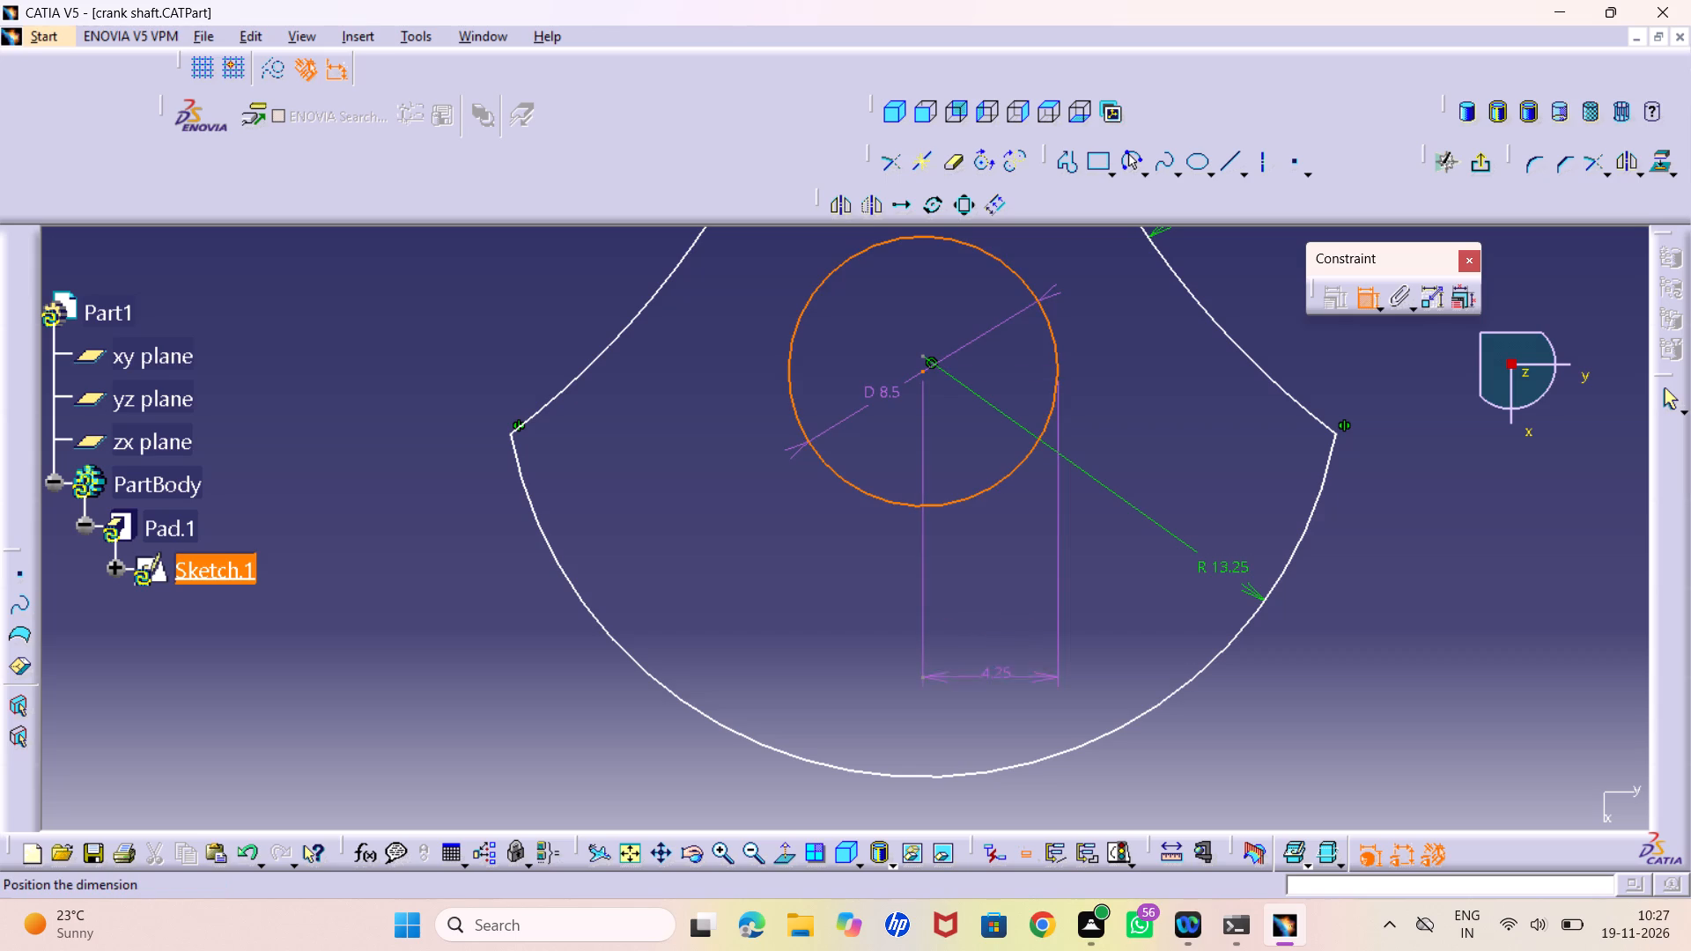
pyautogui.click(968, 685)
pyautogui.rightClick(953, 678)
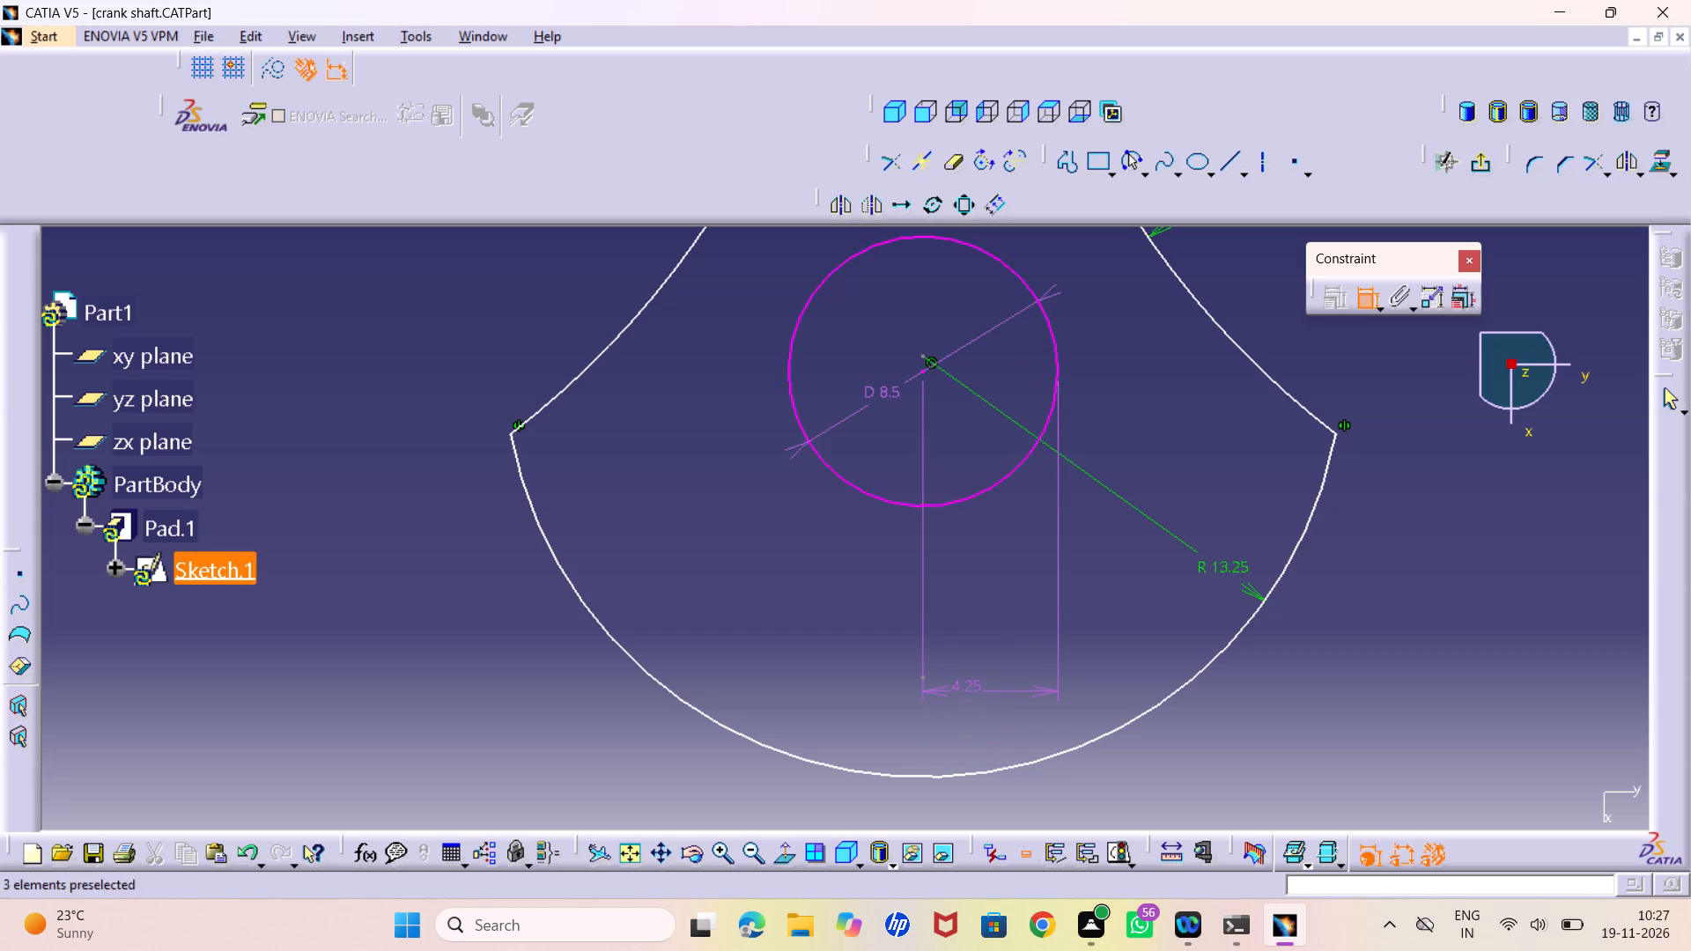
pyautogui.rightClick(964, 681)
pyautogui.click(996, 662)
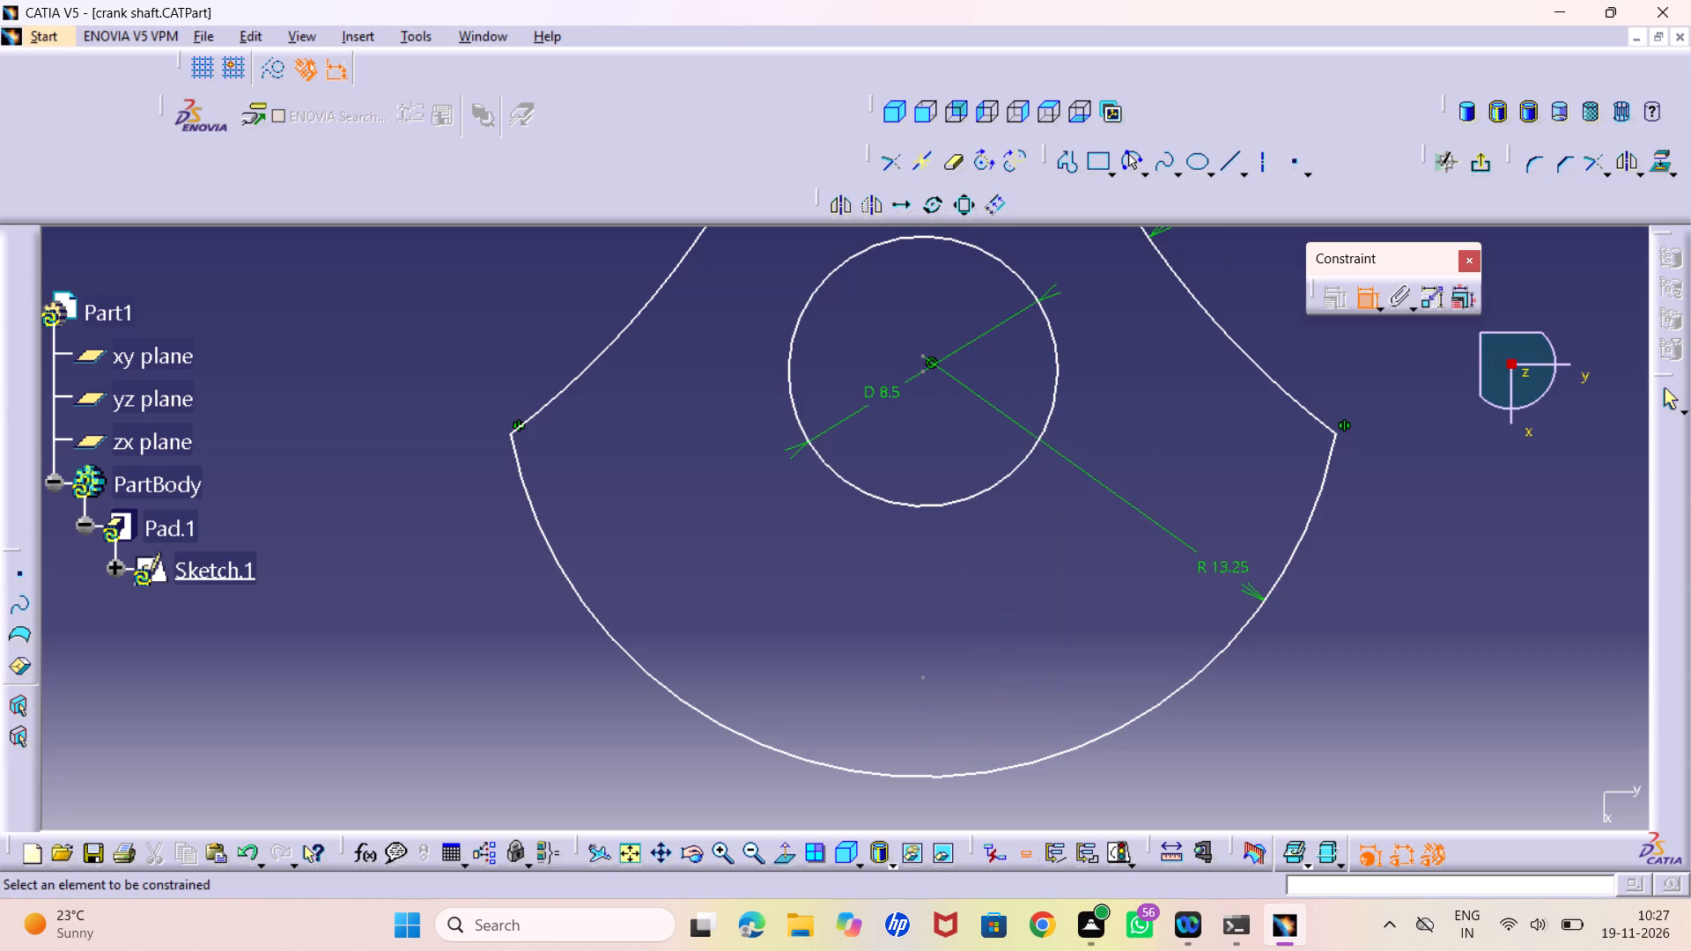
# Constrain the 8.5 mm circle and the R 13.25 bottom arc to be concentric.
pyautogui.click(928, 503)
pyautogui.click(939, 777)
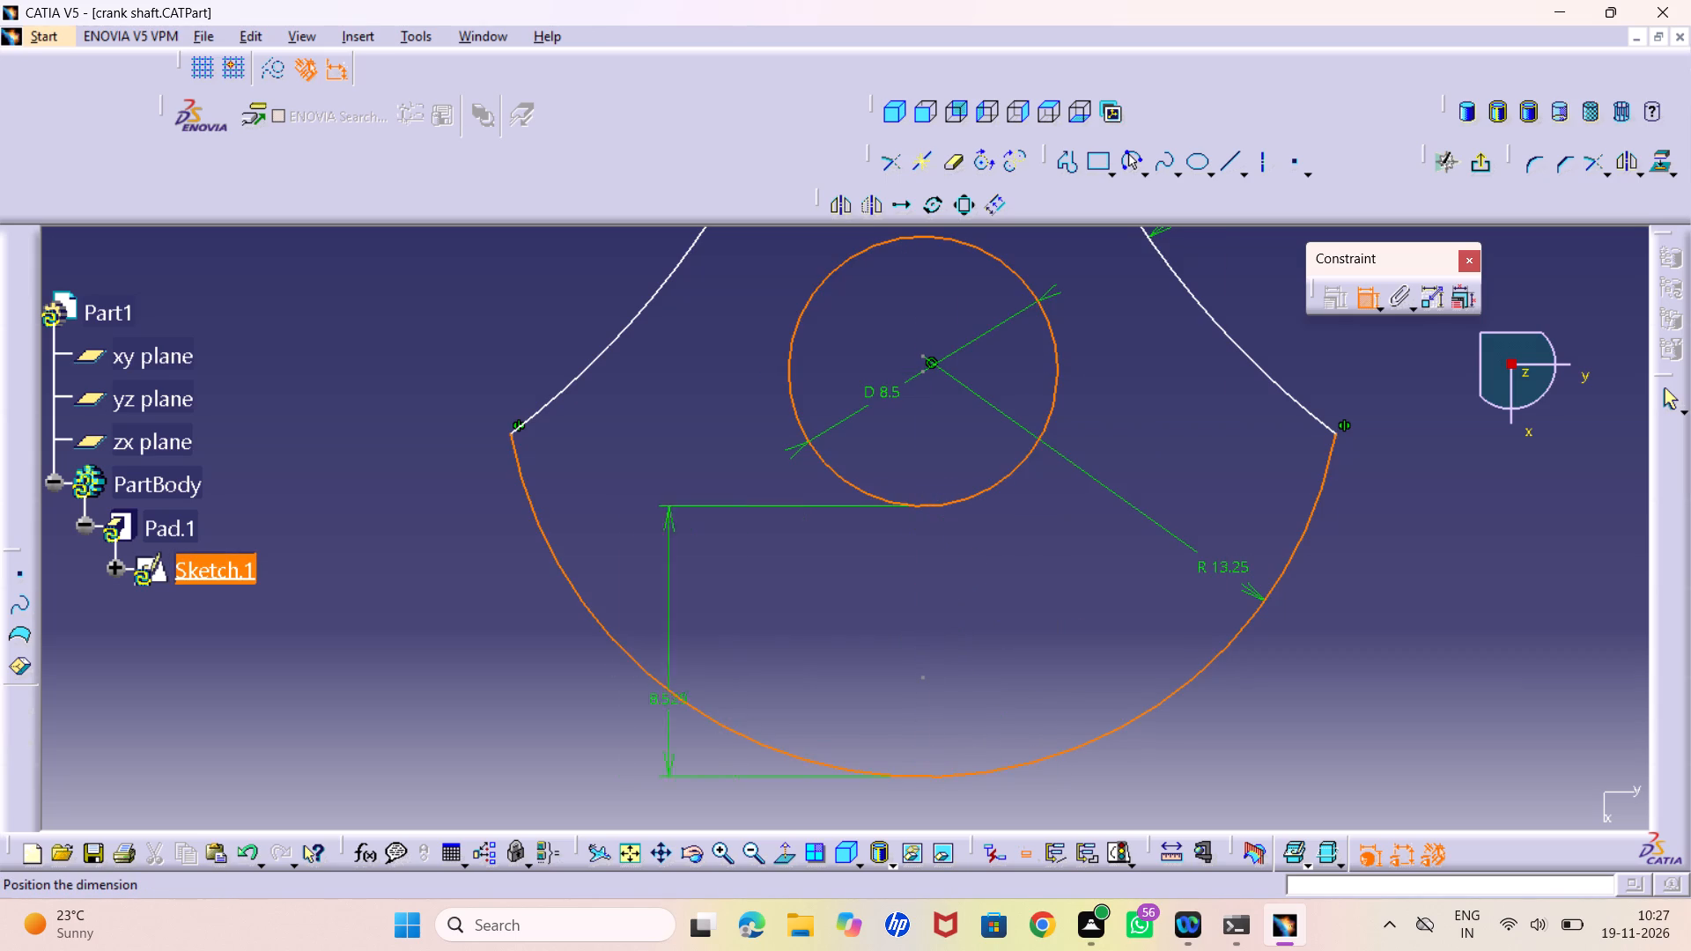
pyautogui.rightClick(545, 624)
pyautogui.click(617, 480)
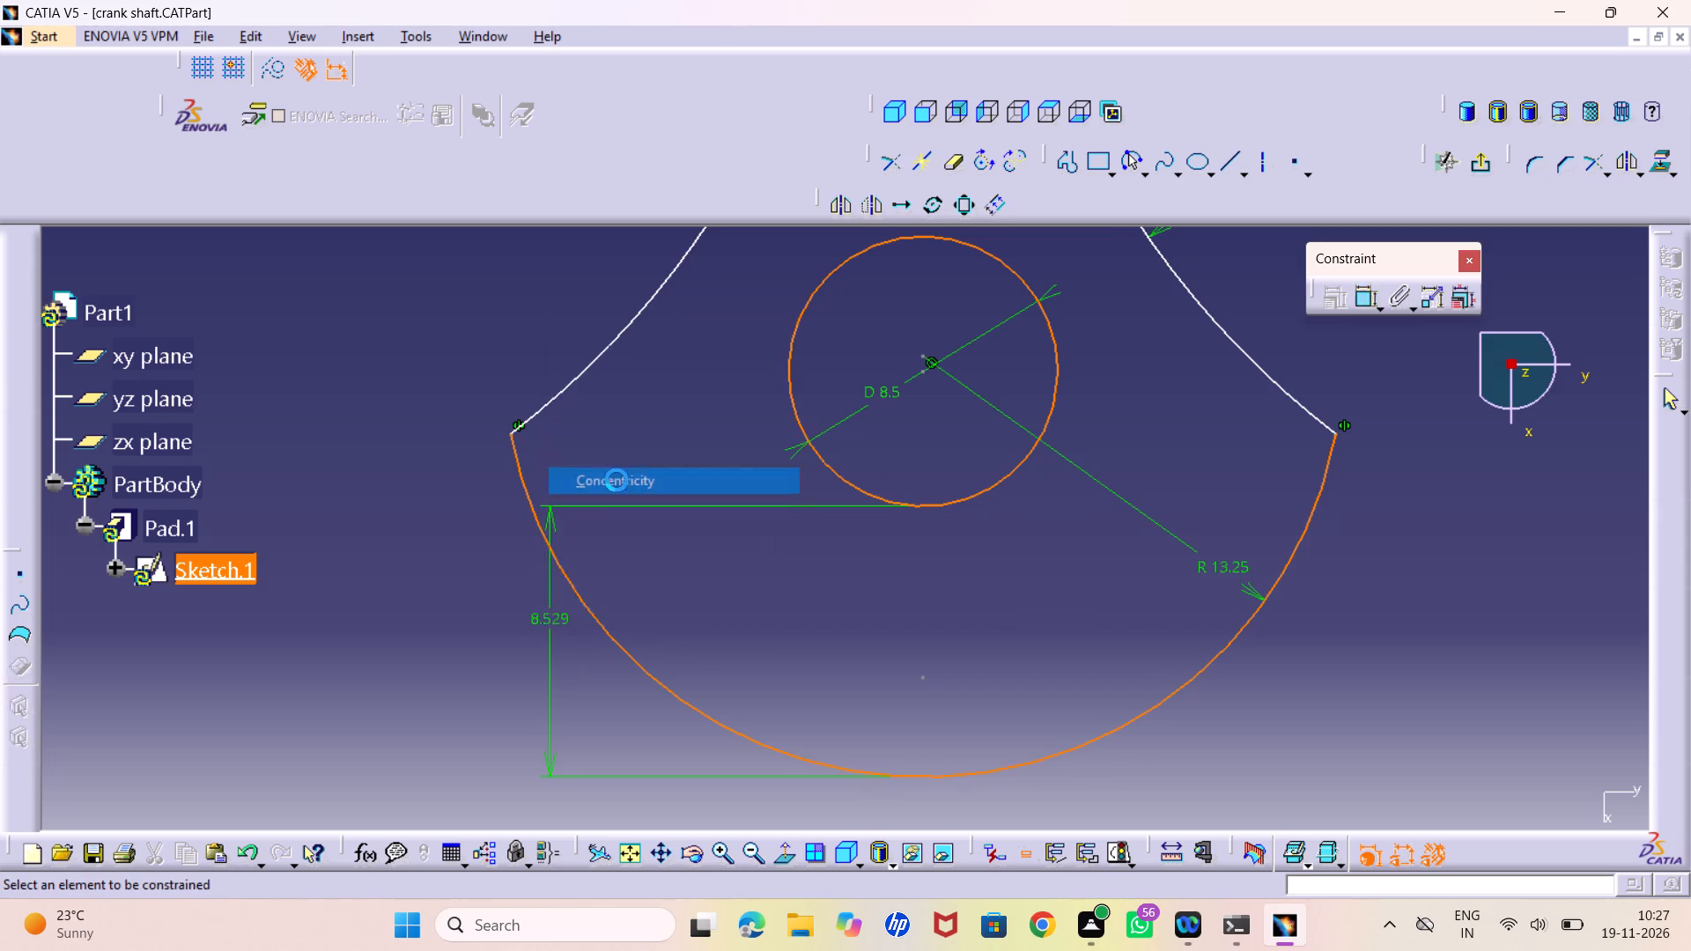
pyautogui.moveTo(882, 617); pyautogui.dragTo(906, 673, button='middle')
pyautogui.rightClick(882, 617)
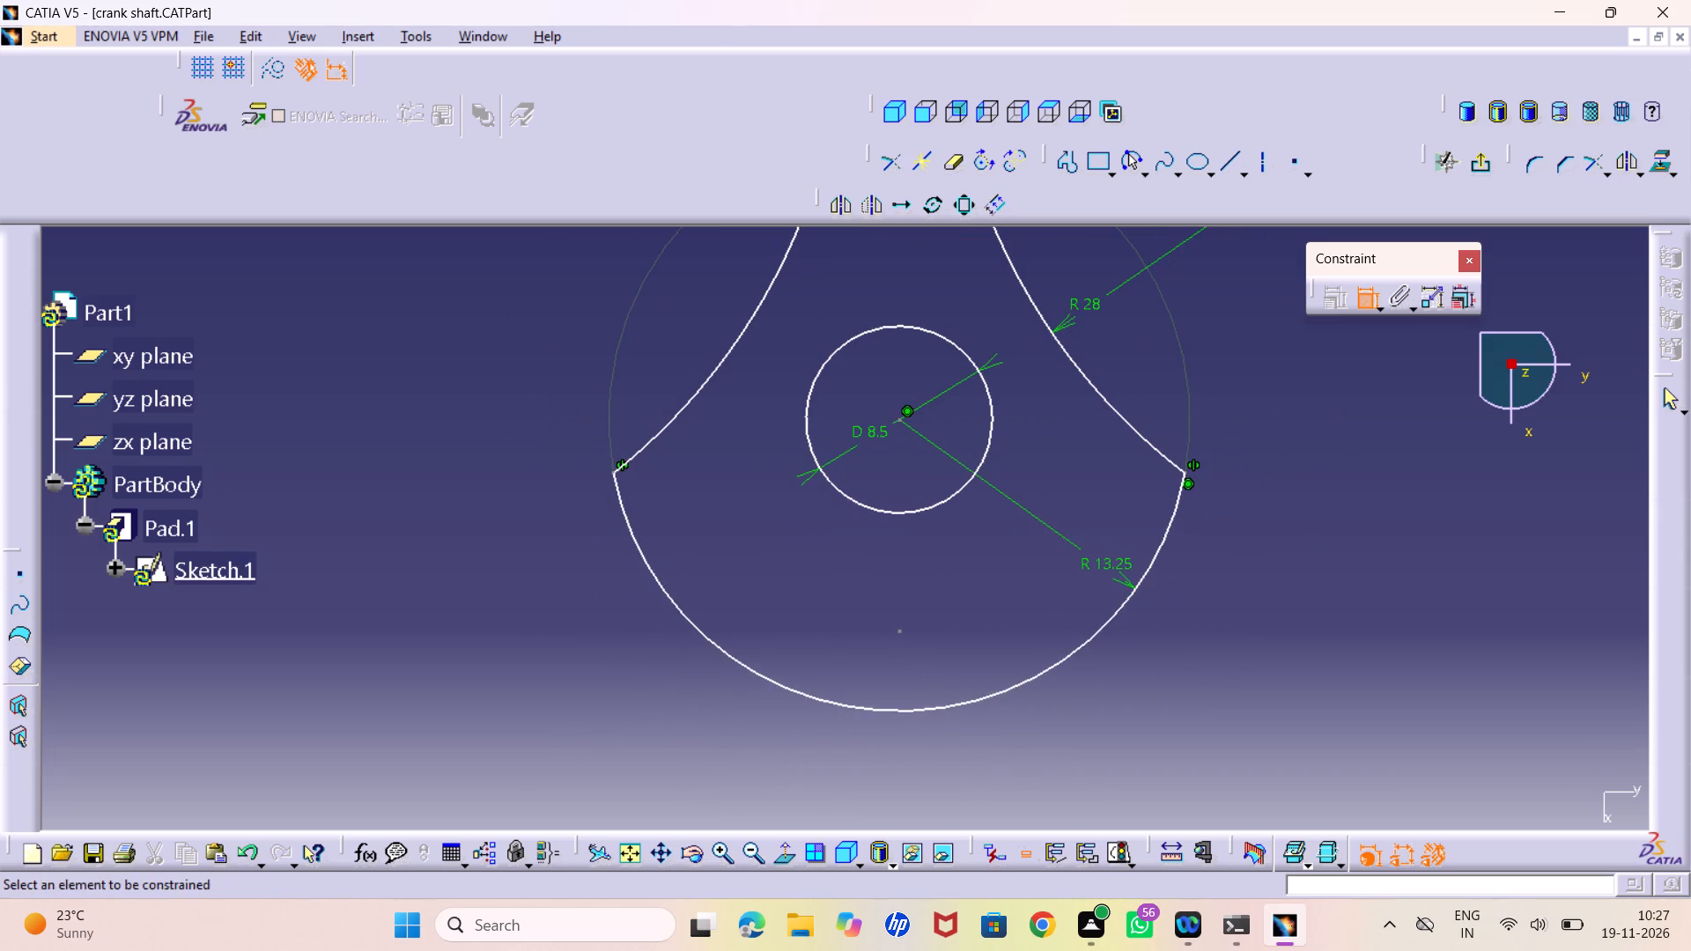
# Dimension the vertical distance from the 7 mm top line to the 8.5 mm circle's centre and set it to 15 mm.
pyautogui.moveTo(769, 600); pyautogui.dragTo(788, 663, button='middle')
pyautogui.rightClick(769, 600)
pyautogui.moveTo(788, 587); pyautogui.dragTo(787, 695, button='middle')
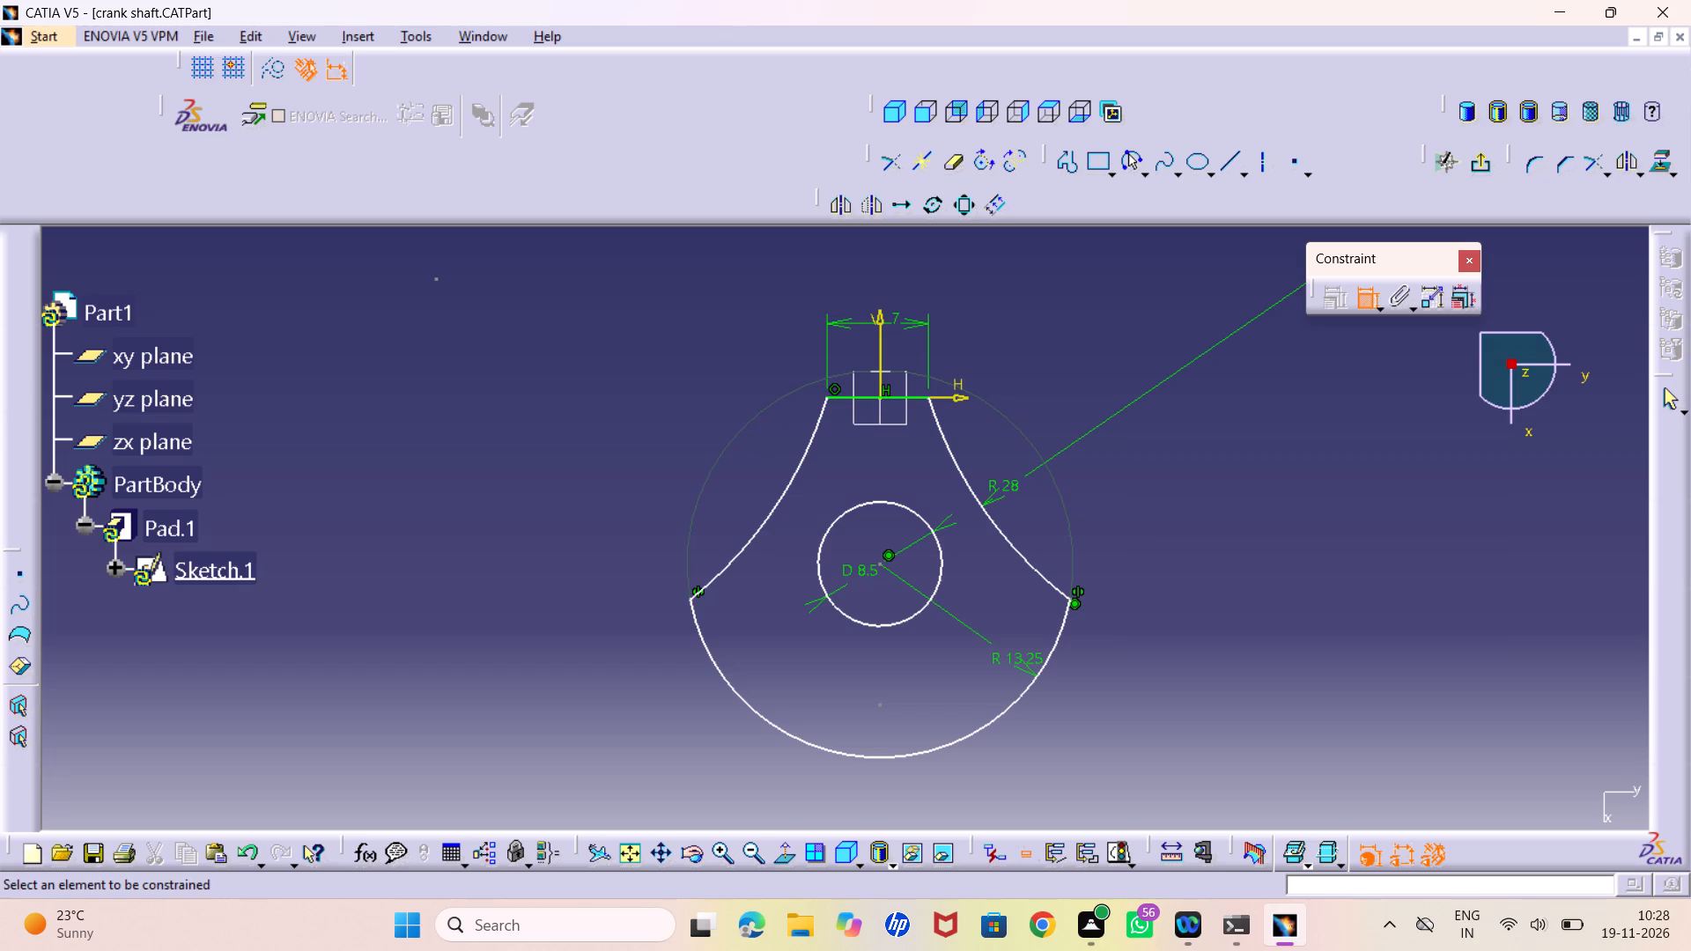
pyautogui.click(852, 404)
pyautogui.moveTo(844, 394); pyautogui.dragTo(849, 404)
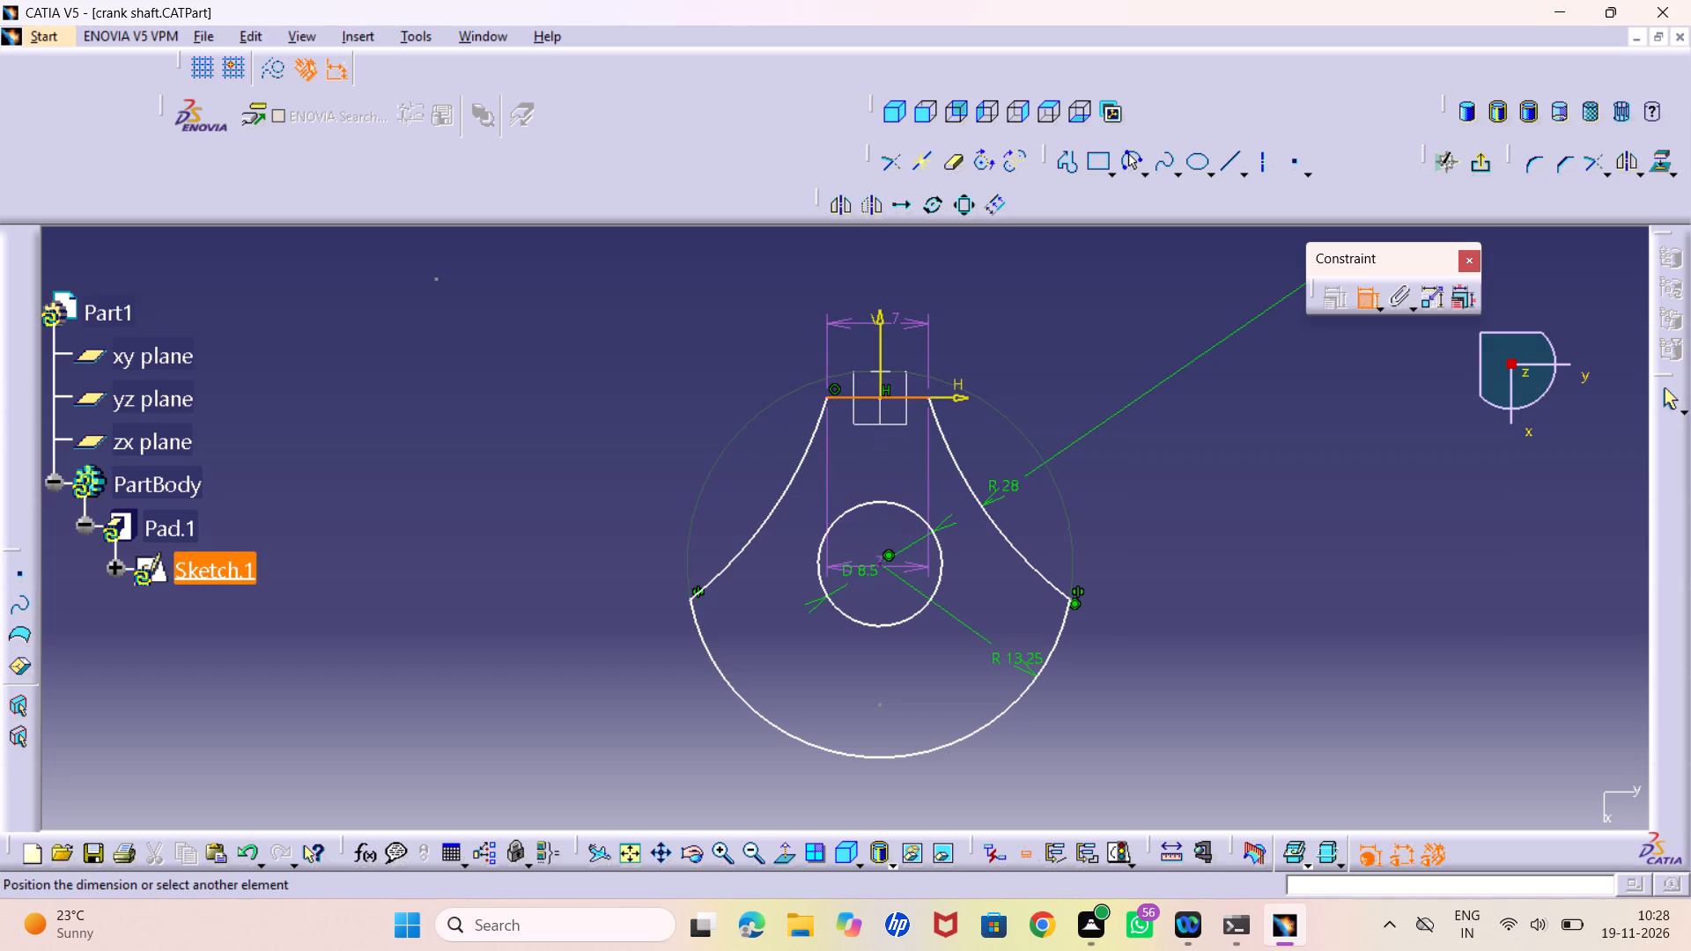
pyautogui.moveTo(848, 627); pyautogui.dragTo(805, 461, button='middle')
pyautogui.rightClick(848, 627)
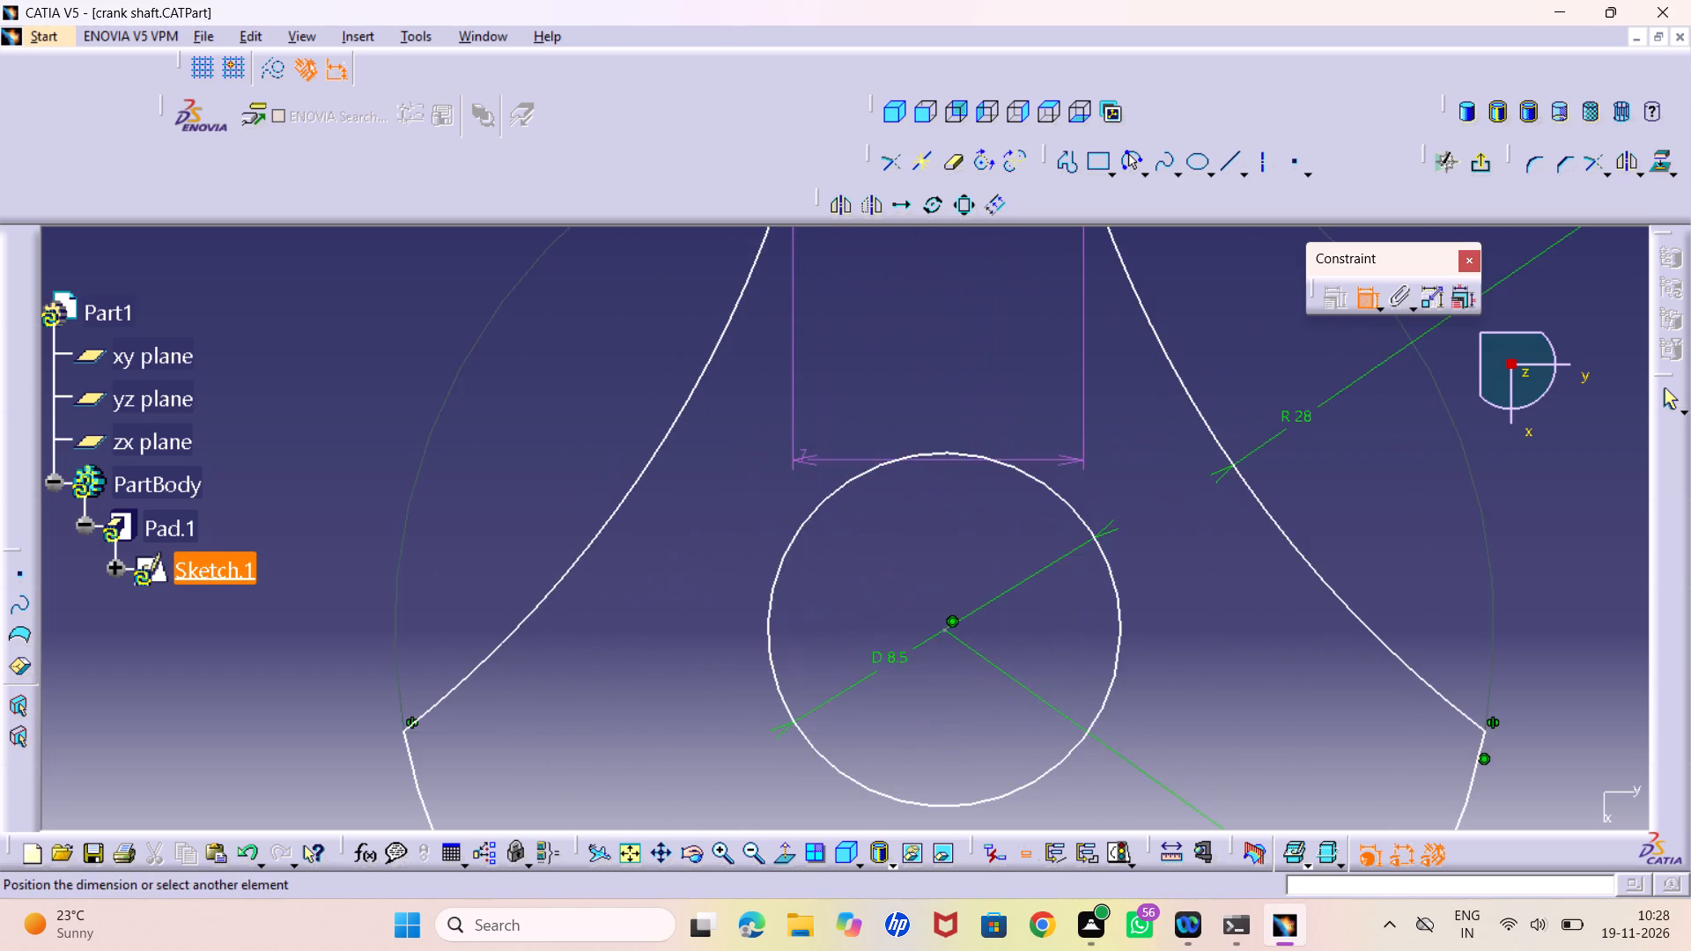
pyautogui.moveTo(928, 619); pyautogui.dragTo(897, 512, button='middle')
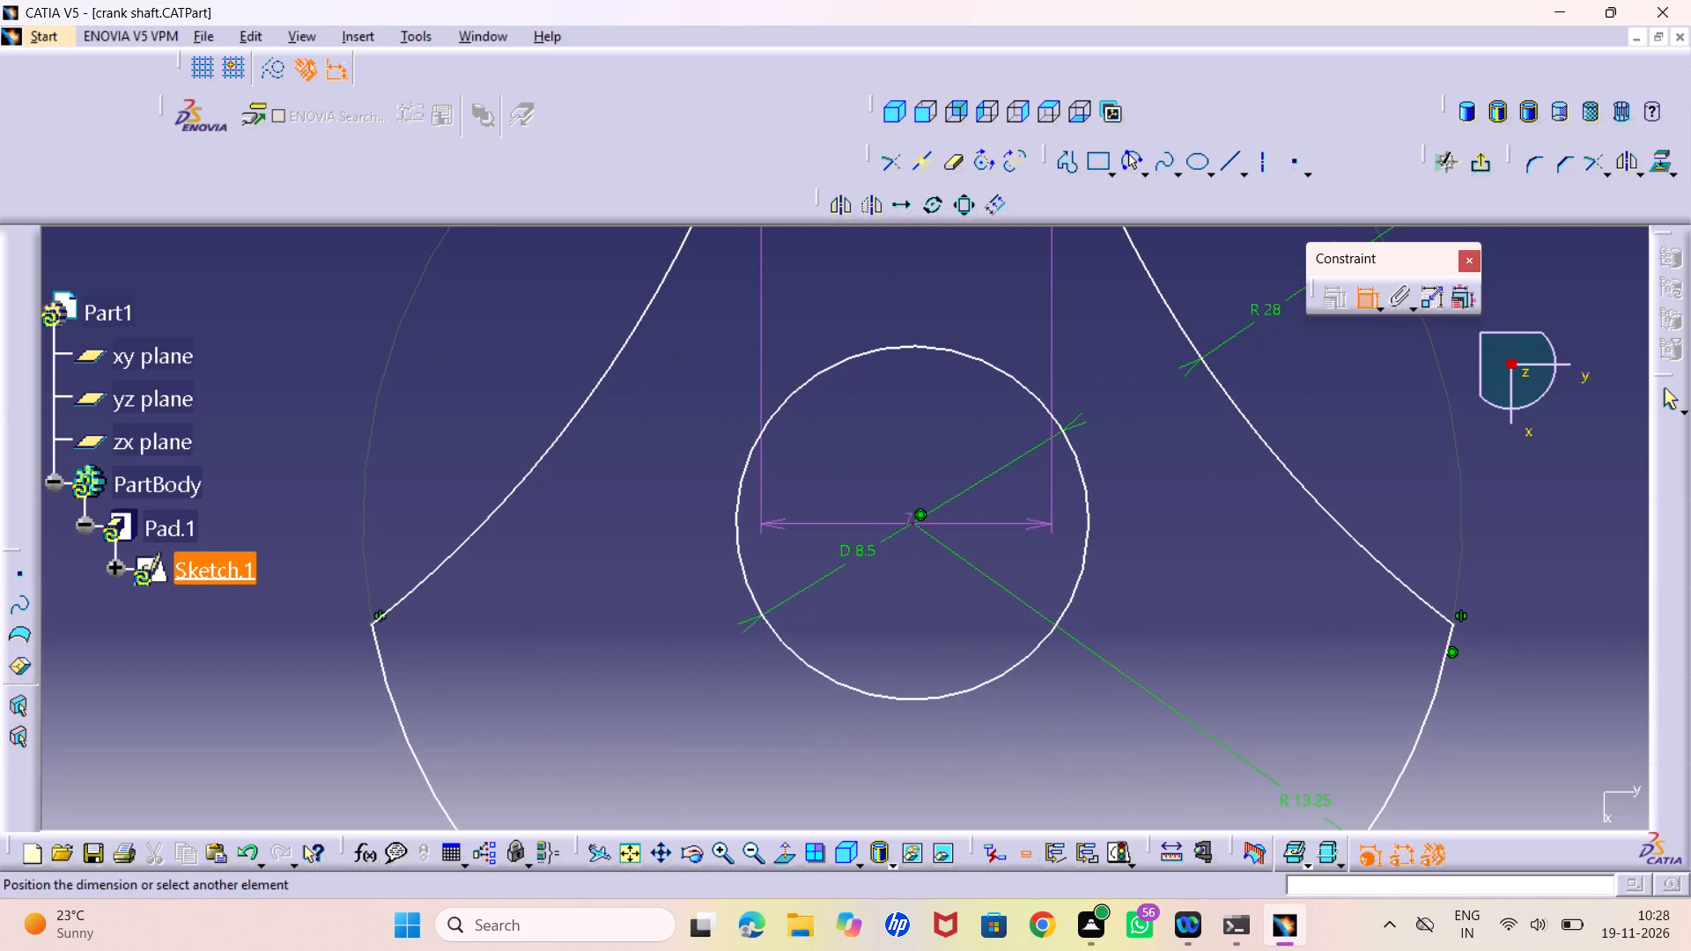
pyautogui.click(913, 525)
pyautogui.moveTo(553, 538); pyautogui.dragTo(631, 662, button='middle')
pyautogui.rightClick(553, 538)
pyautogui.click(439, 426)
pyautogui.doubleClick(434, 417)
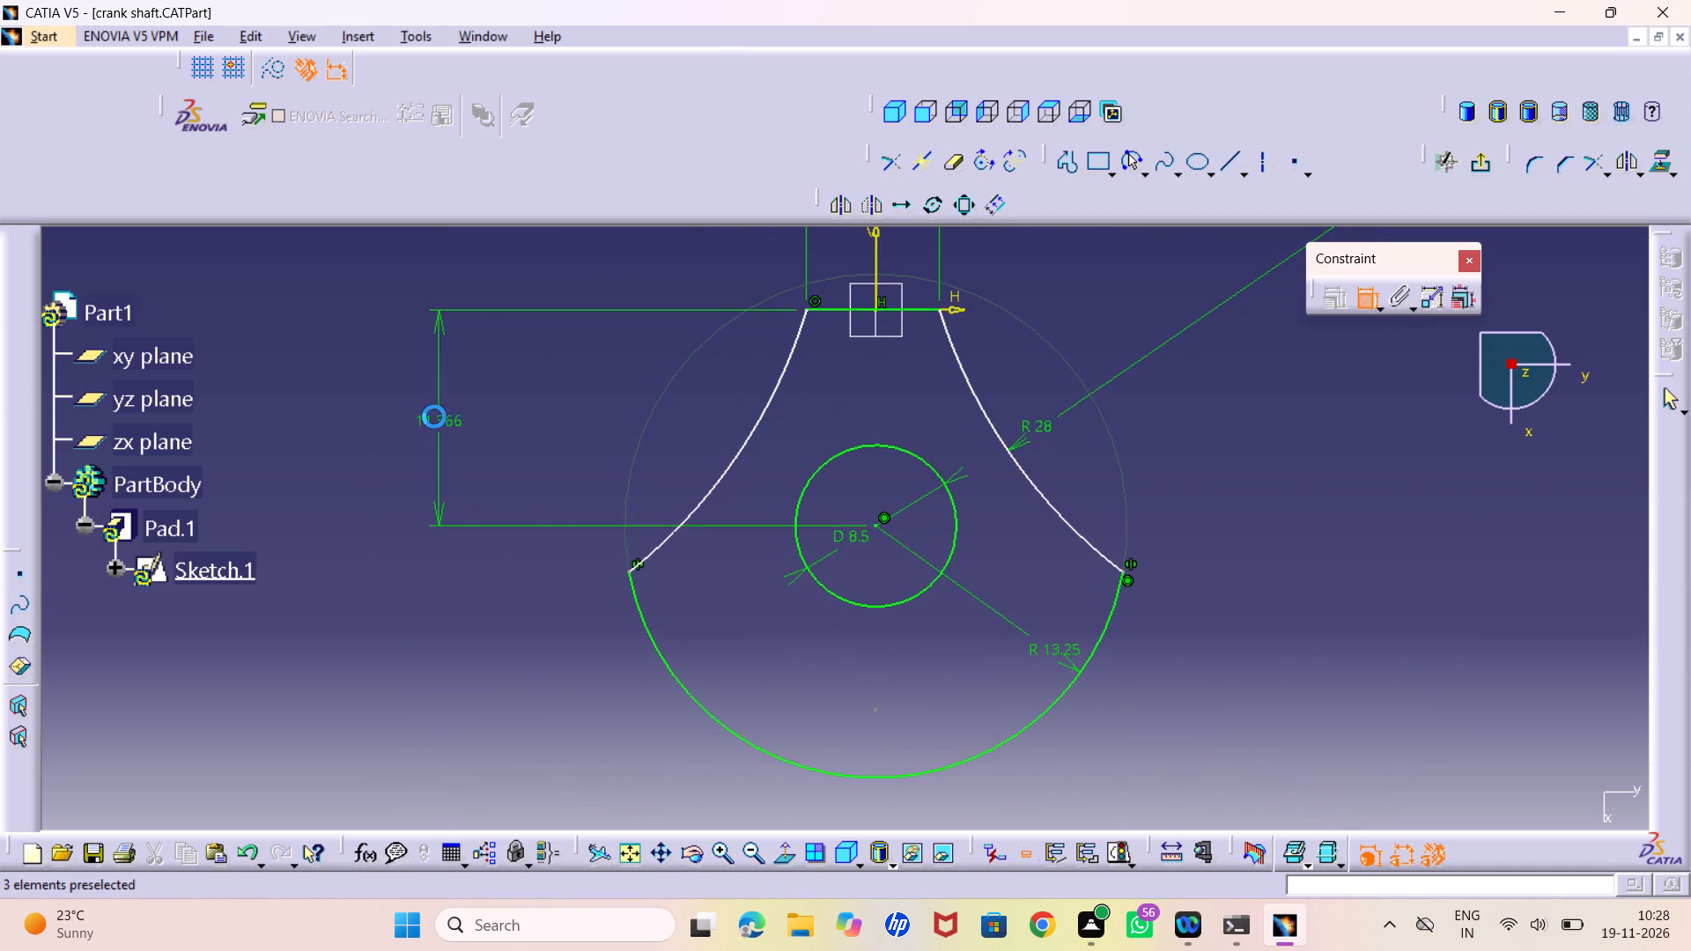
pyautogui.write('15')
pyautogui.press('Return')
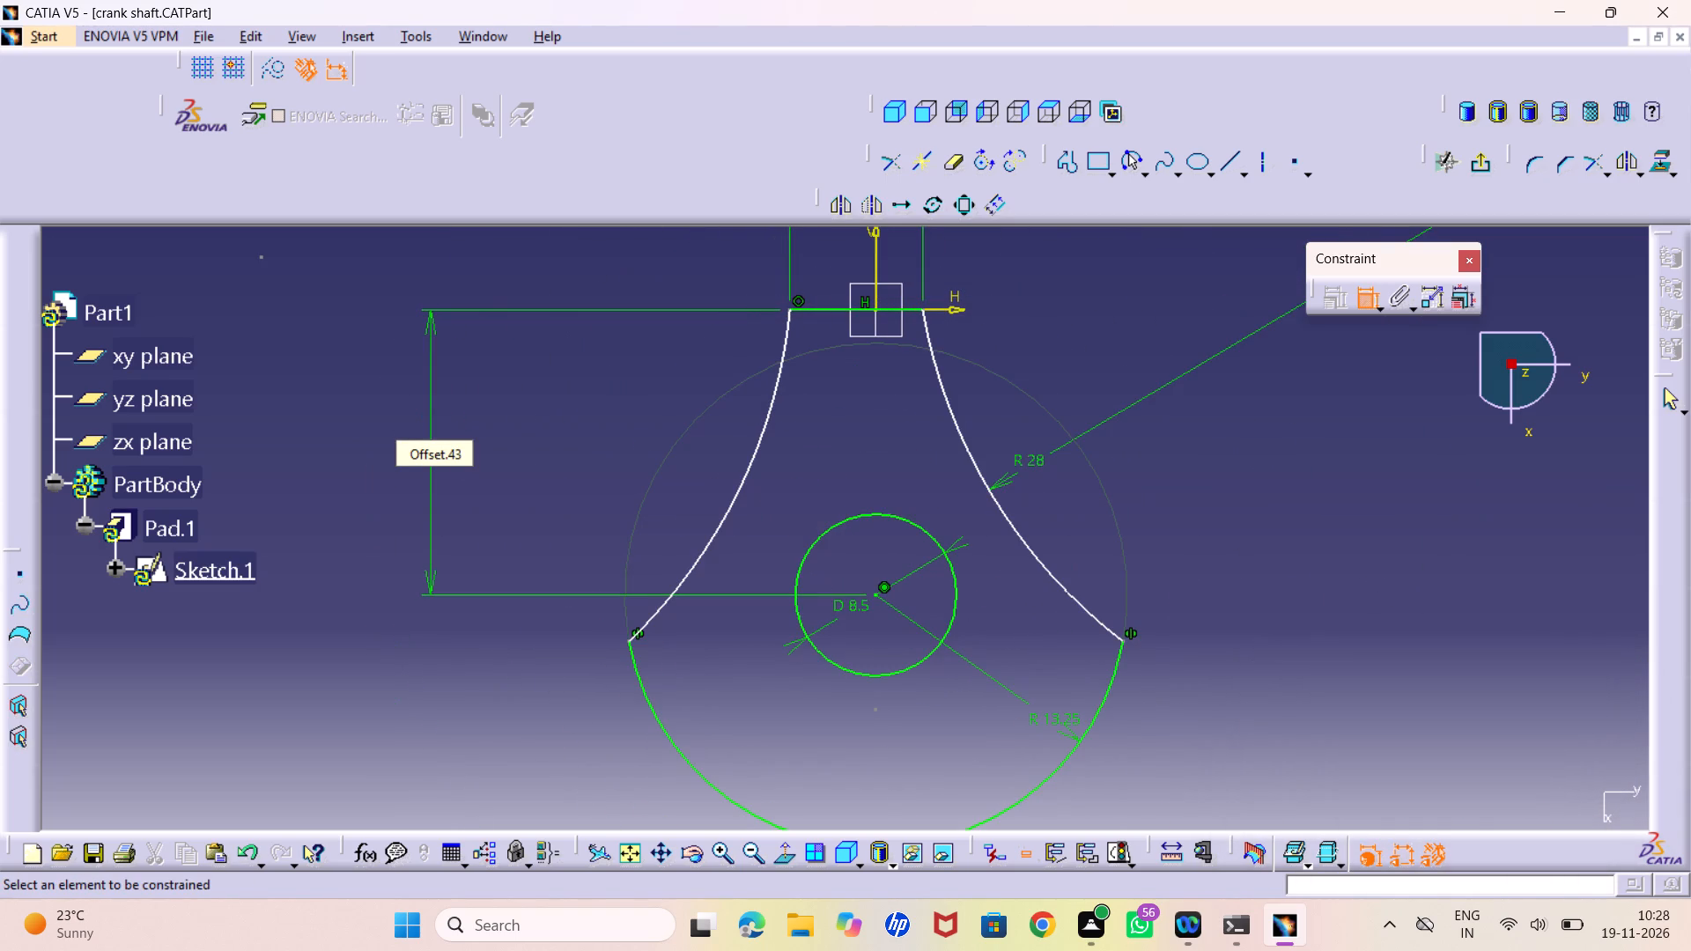
# Constrain the two concave R 28 side arcs to be symmetric about the vertical axis.
pyautogui.click(772, 405)
pyautogui.click(947, 407)
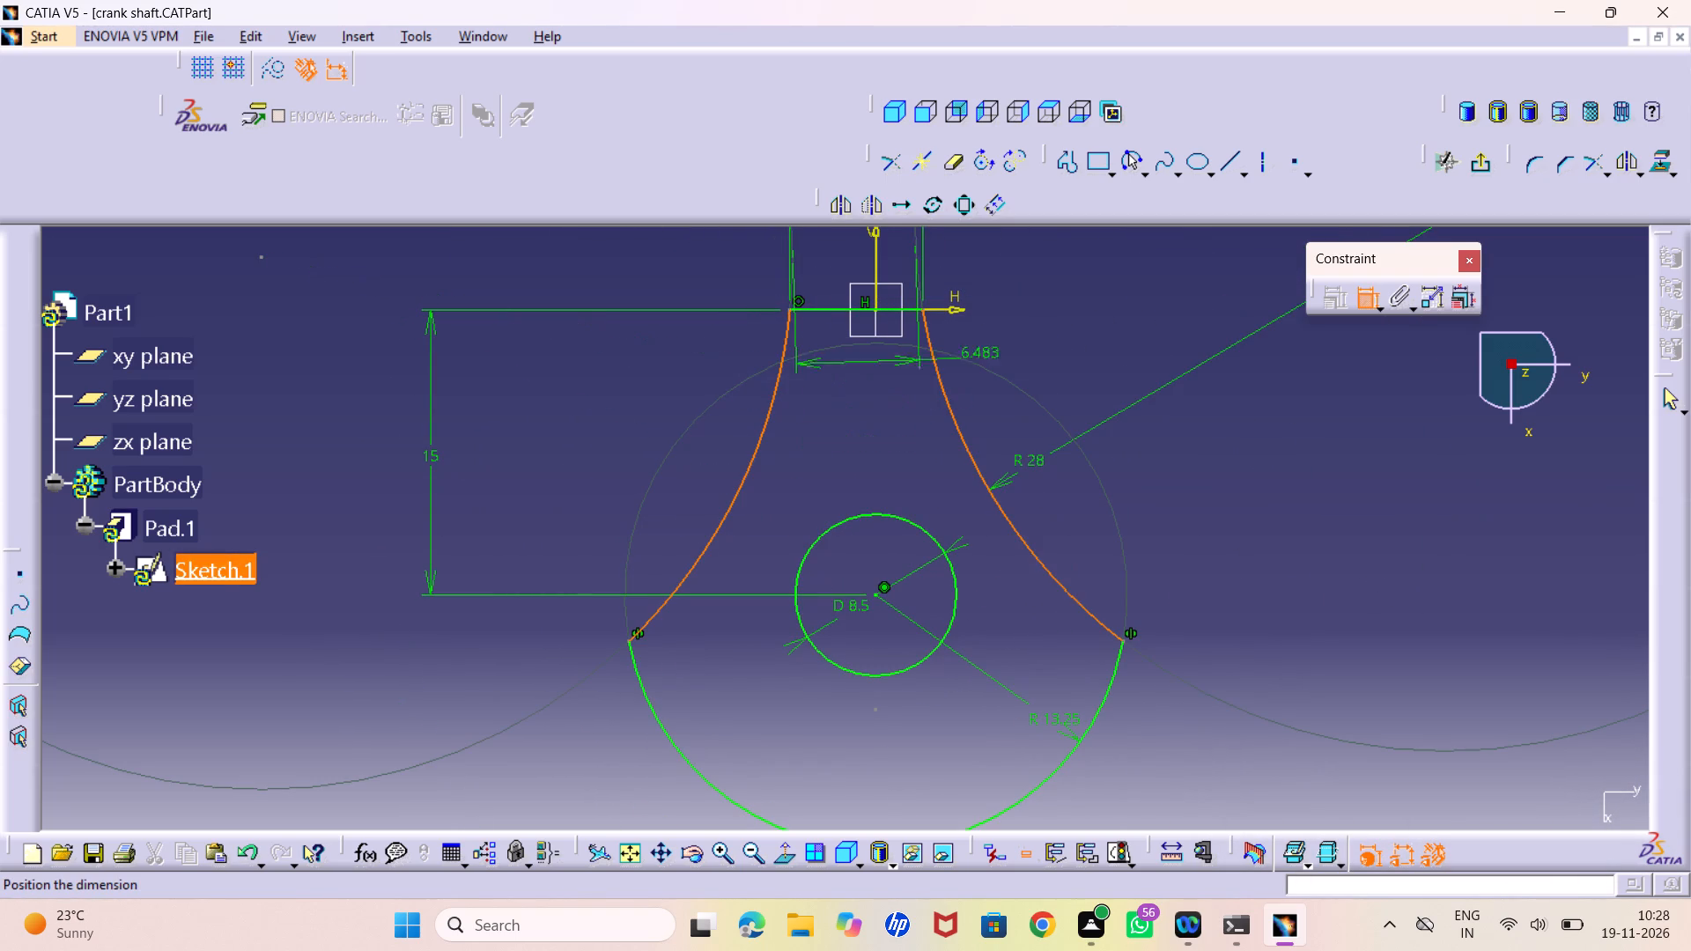
pyautogui.rightClick(1036, 289)
pyautogui.click(1087, 542)
pyautogui.moveTo(859, 334); pyautogui.dragTo(859, 438, button='middle')
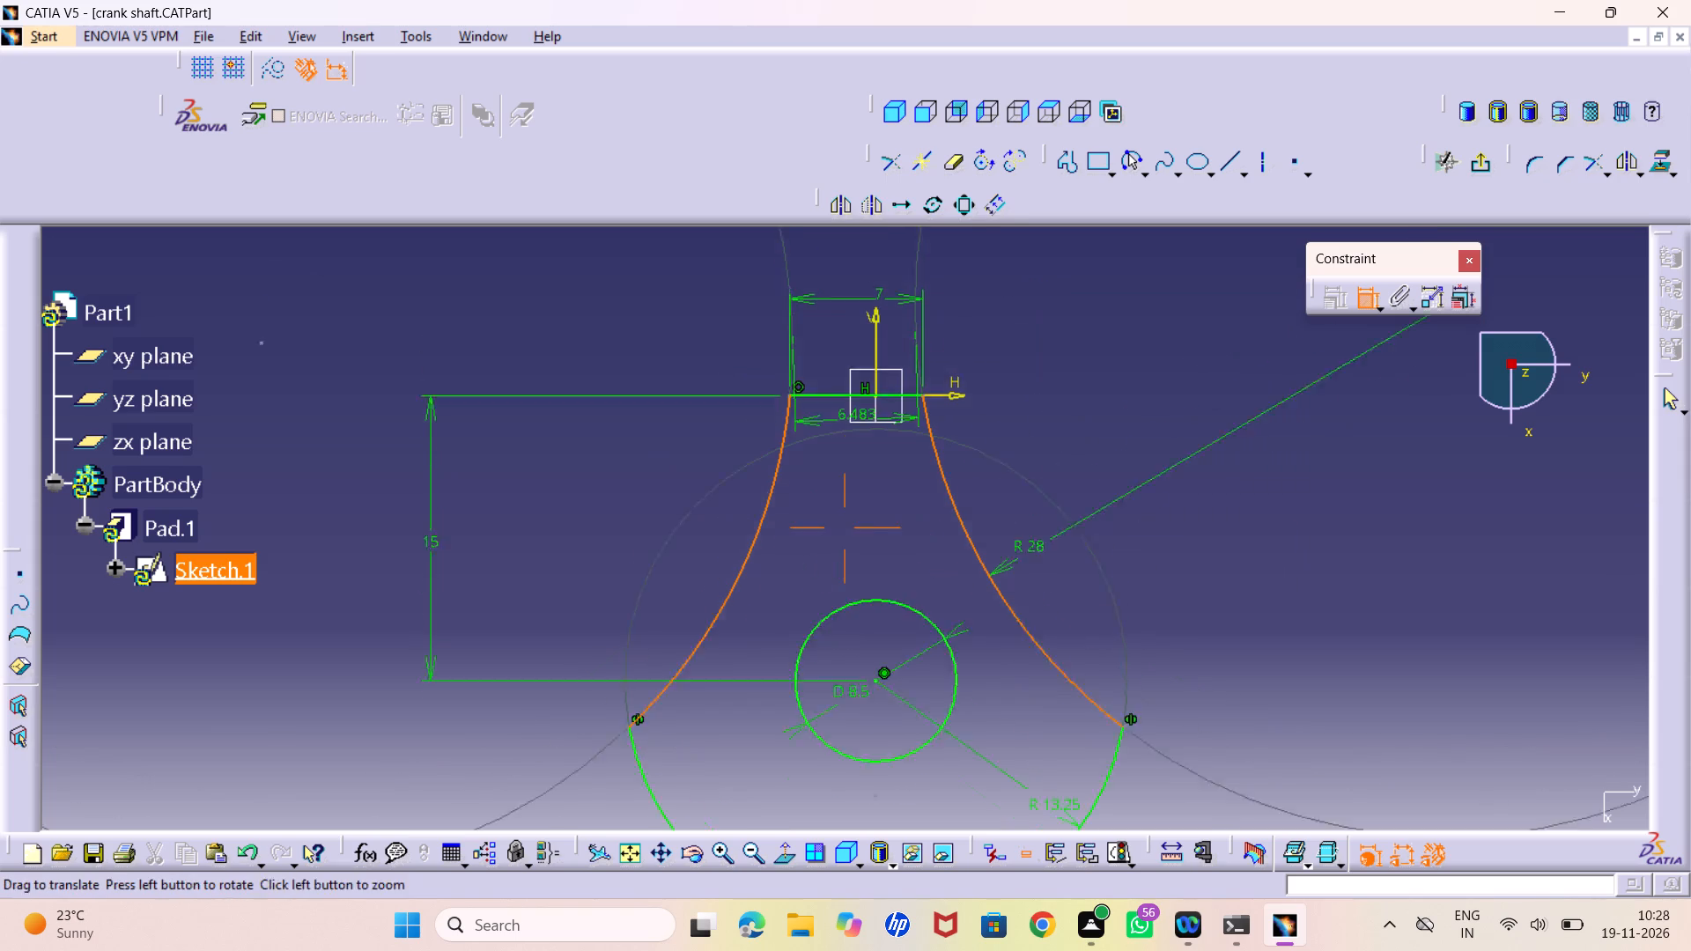
pyautogui.moveTo(859, 438); pyautogui.dragTo(859, 457, button='middle')
pyautogui.click(874, 356)
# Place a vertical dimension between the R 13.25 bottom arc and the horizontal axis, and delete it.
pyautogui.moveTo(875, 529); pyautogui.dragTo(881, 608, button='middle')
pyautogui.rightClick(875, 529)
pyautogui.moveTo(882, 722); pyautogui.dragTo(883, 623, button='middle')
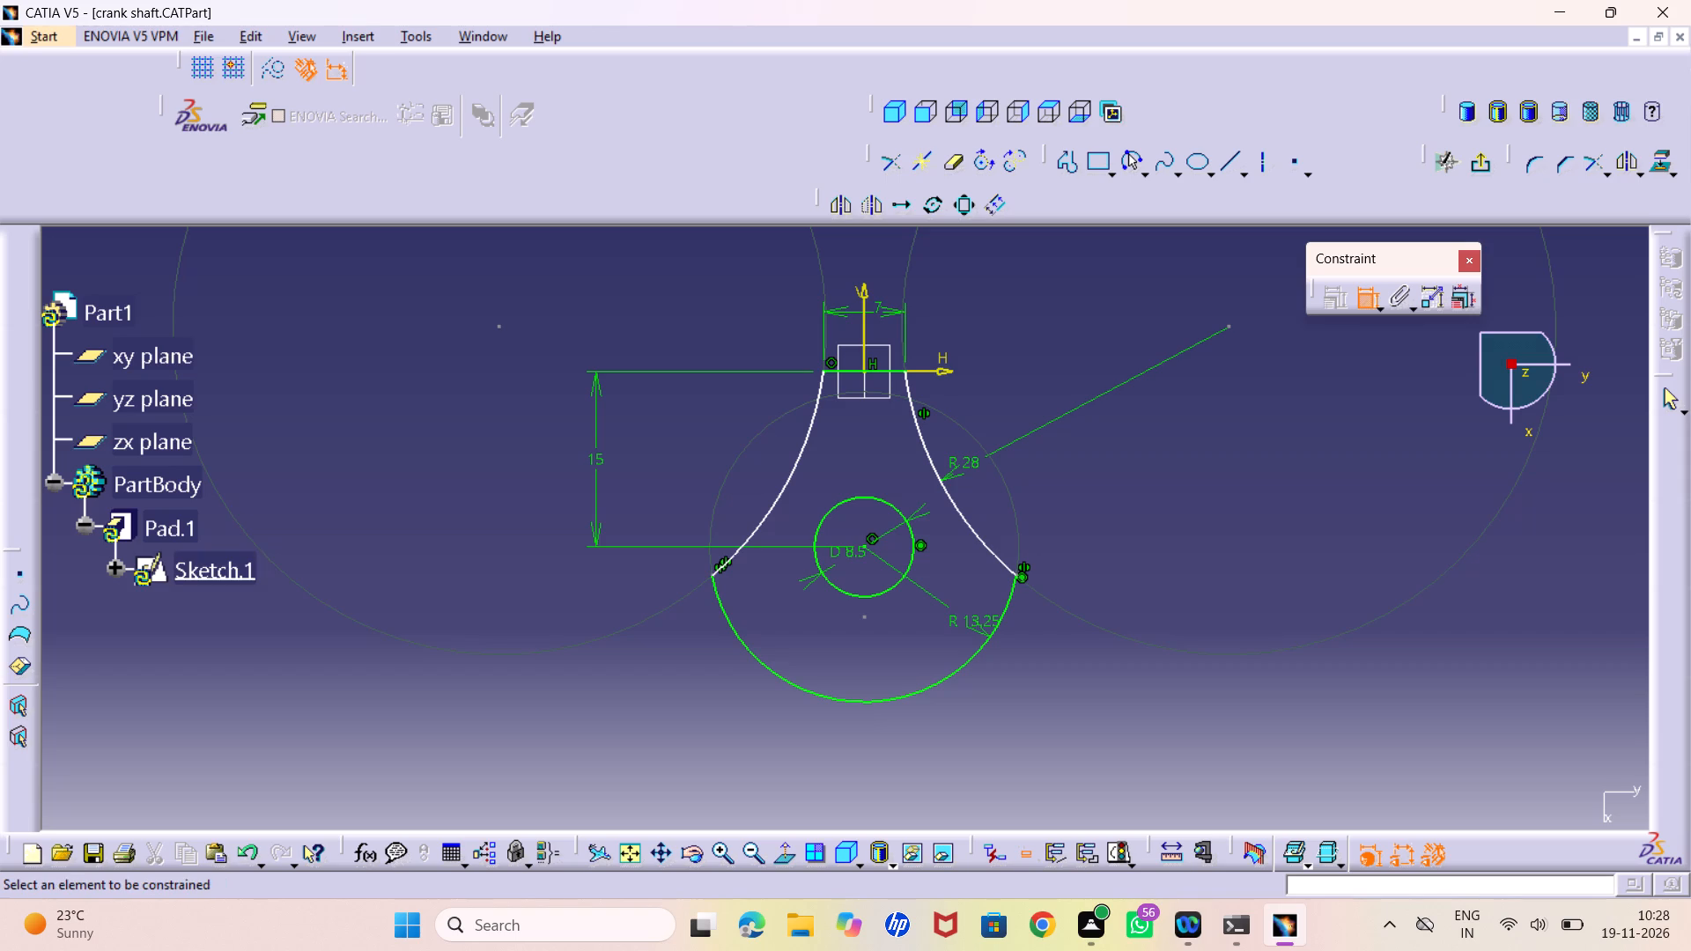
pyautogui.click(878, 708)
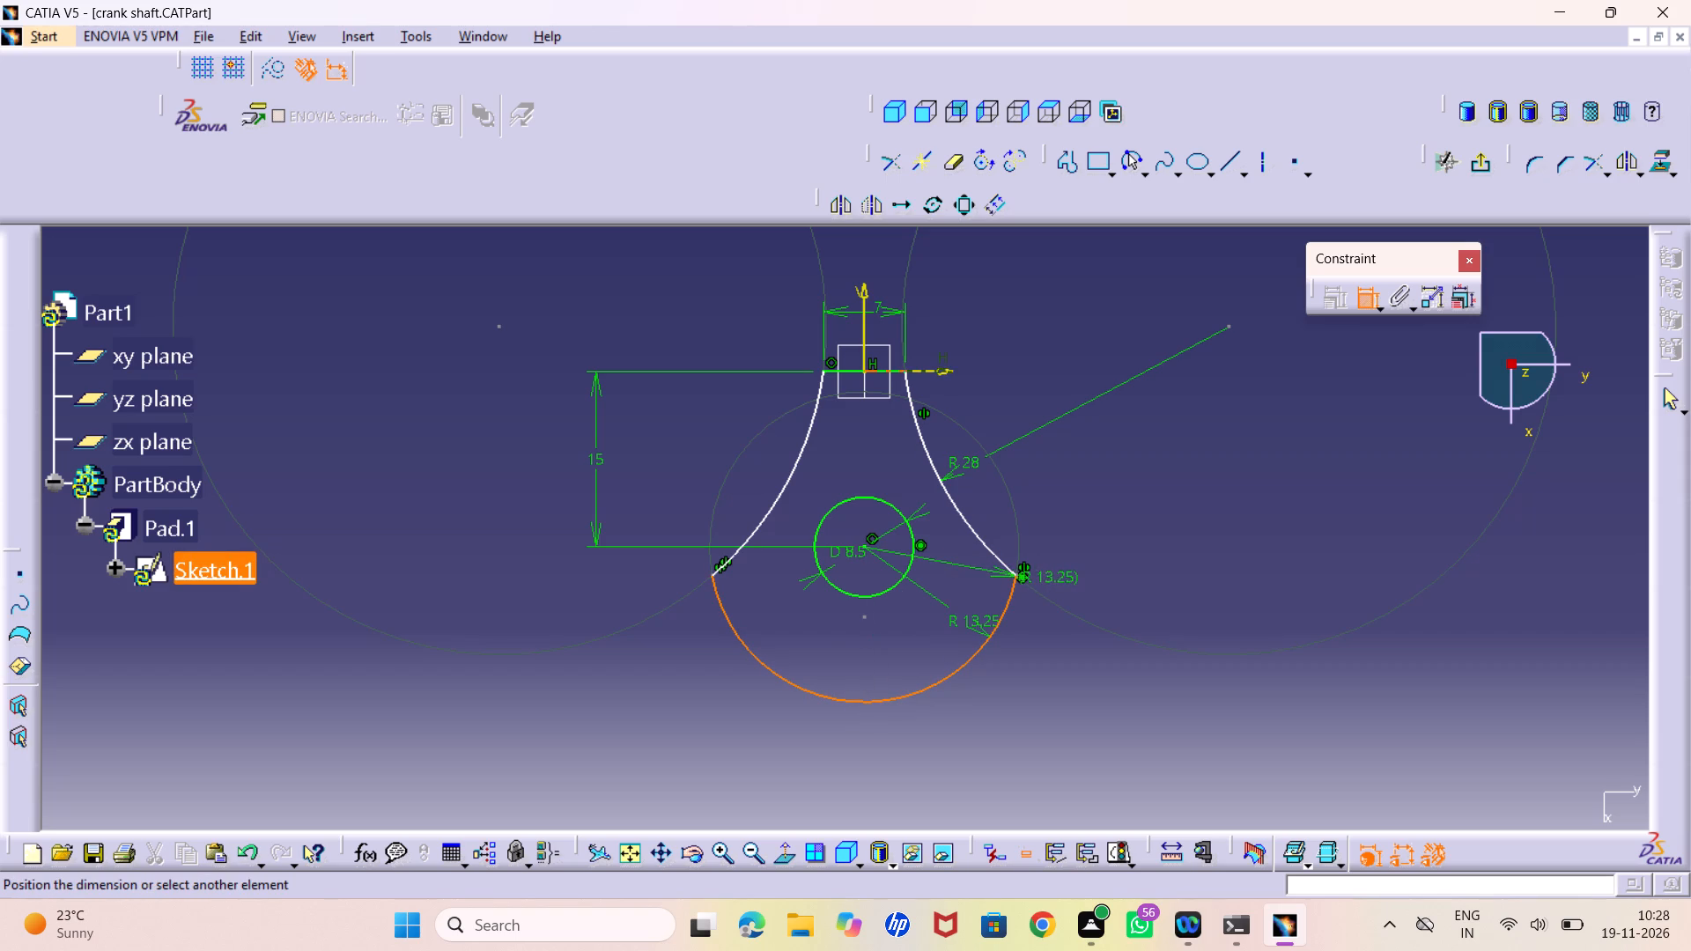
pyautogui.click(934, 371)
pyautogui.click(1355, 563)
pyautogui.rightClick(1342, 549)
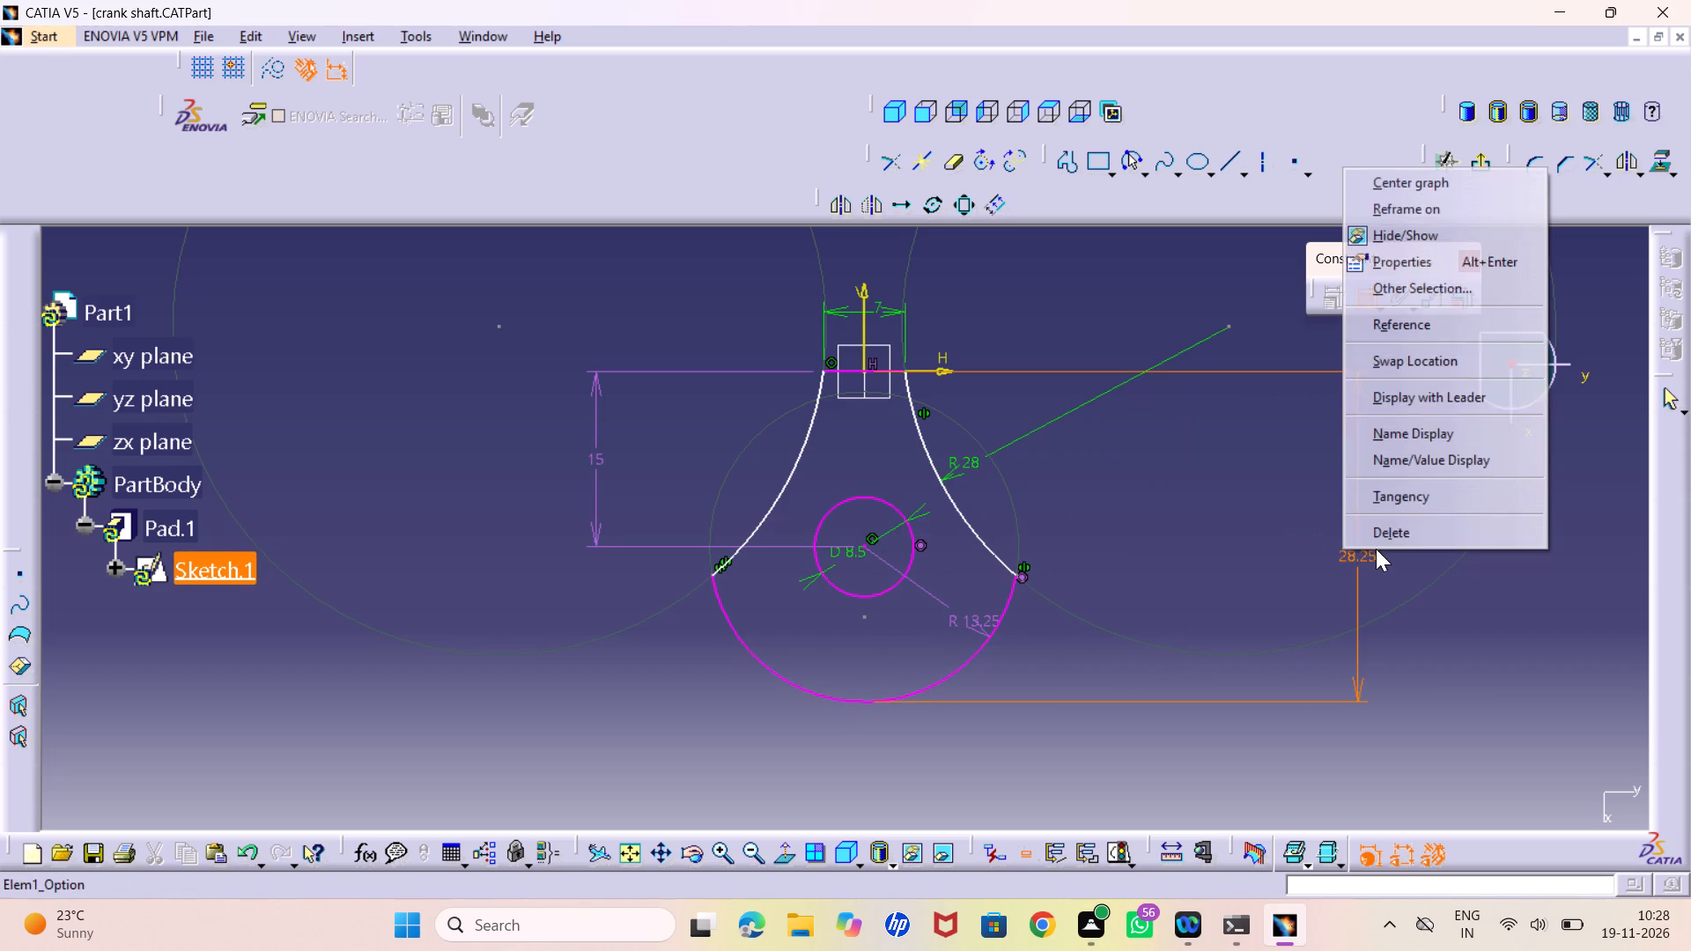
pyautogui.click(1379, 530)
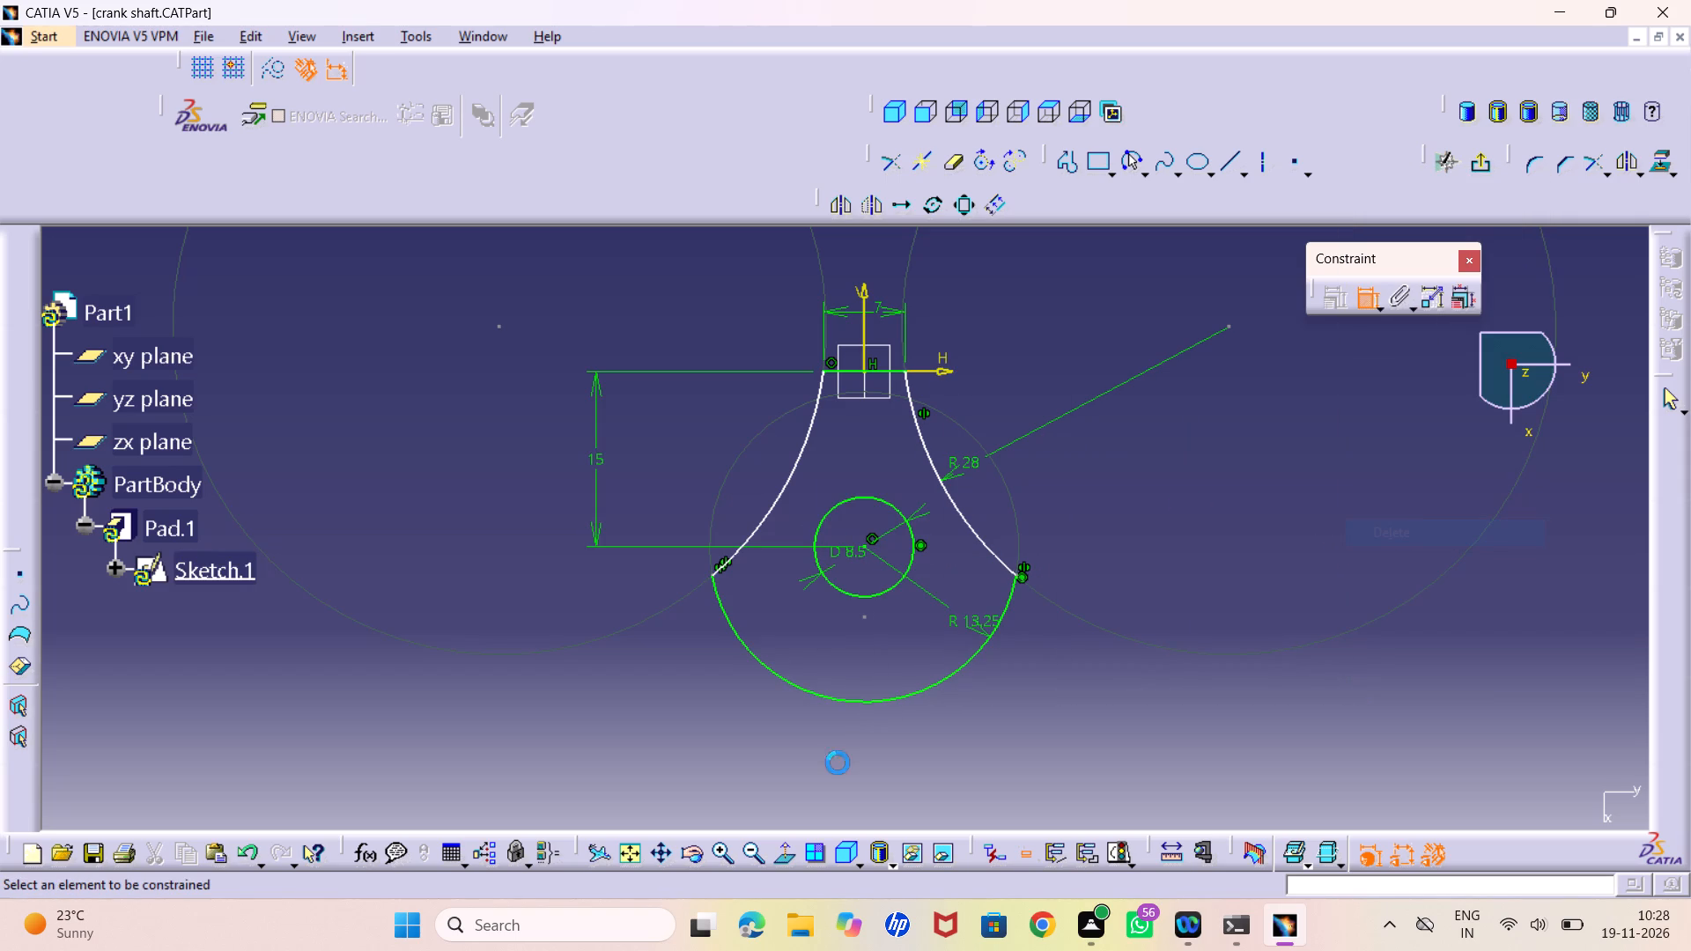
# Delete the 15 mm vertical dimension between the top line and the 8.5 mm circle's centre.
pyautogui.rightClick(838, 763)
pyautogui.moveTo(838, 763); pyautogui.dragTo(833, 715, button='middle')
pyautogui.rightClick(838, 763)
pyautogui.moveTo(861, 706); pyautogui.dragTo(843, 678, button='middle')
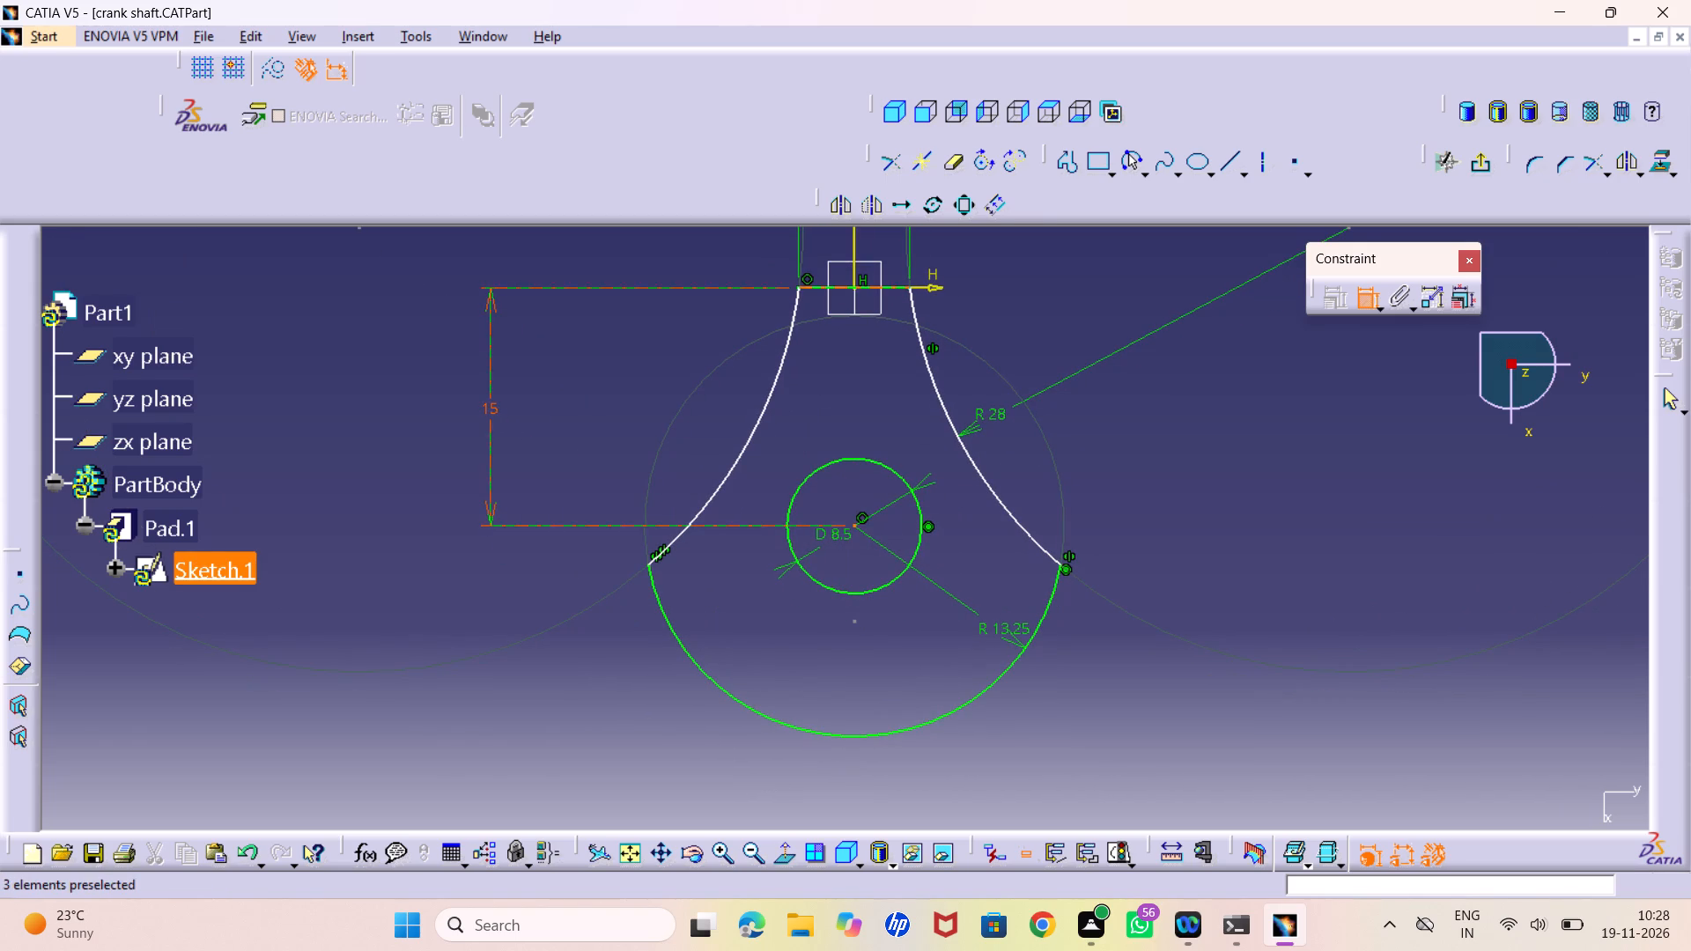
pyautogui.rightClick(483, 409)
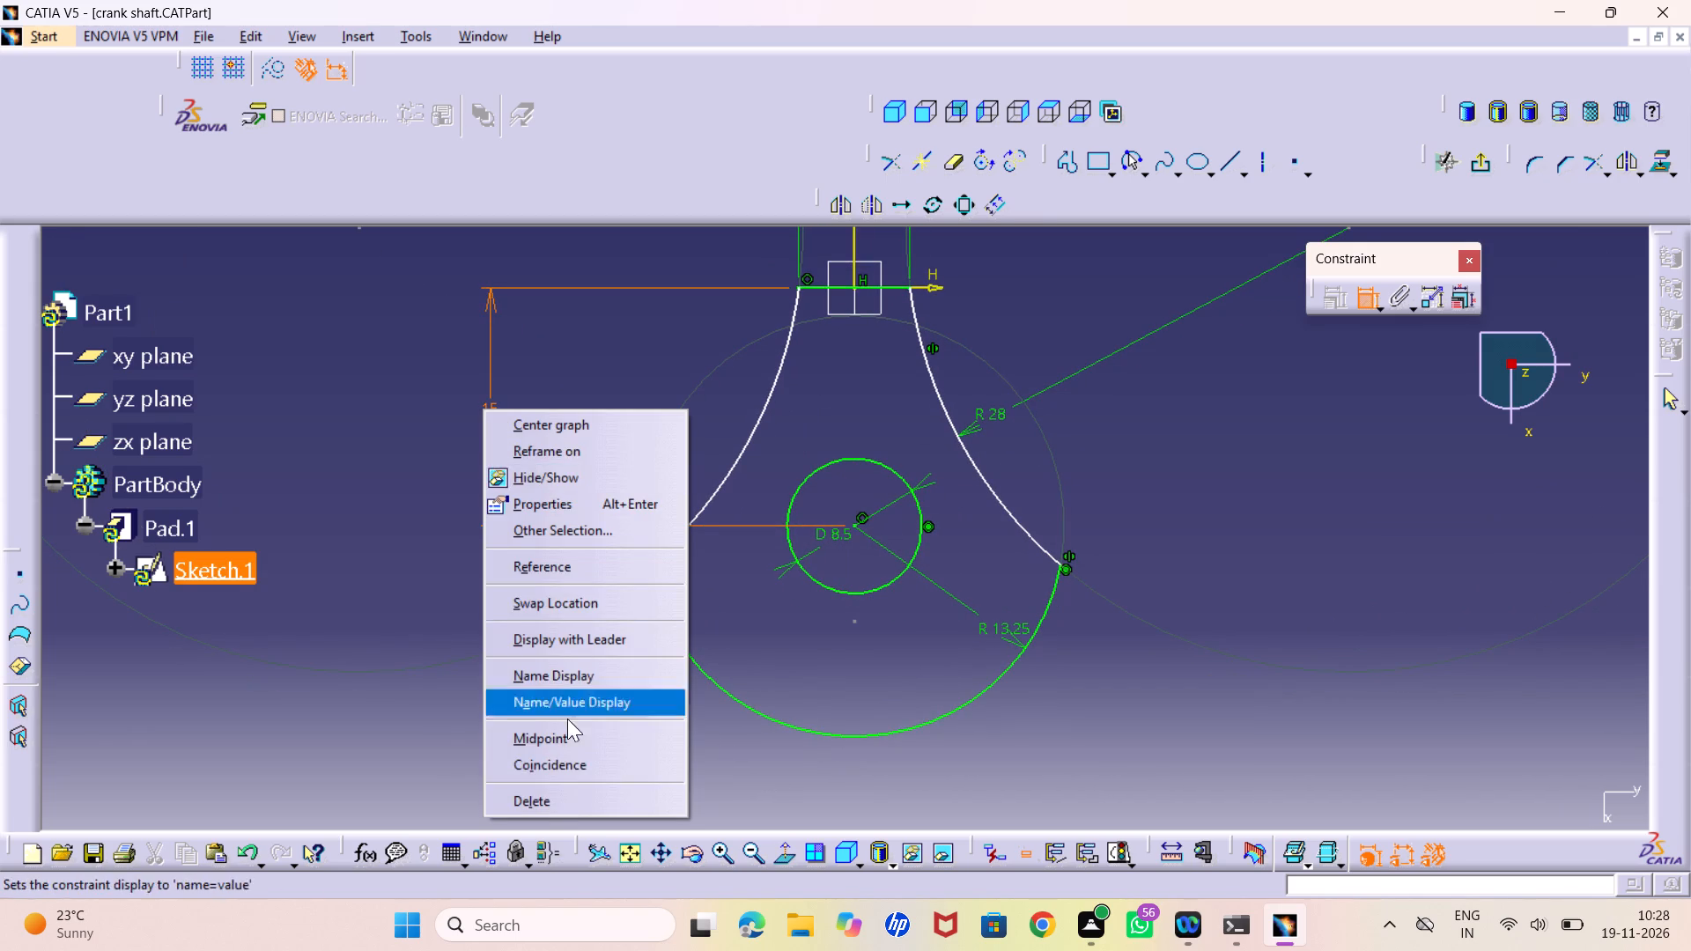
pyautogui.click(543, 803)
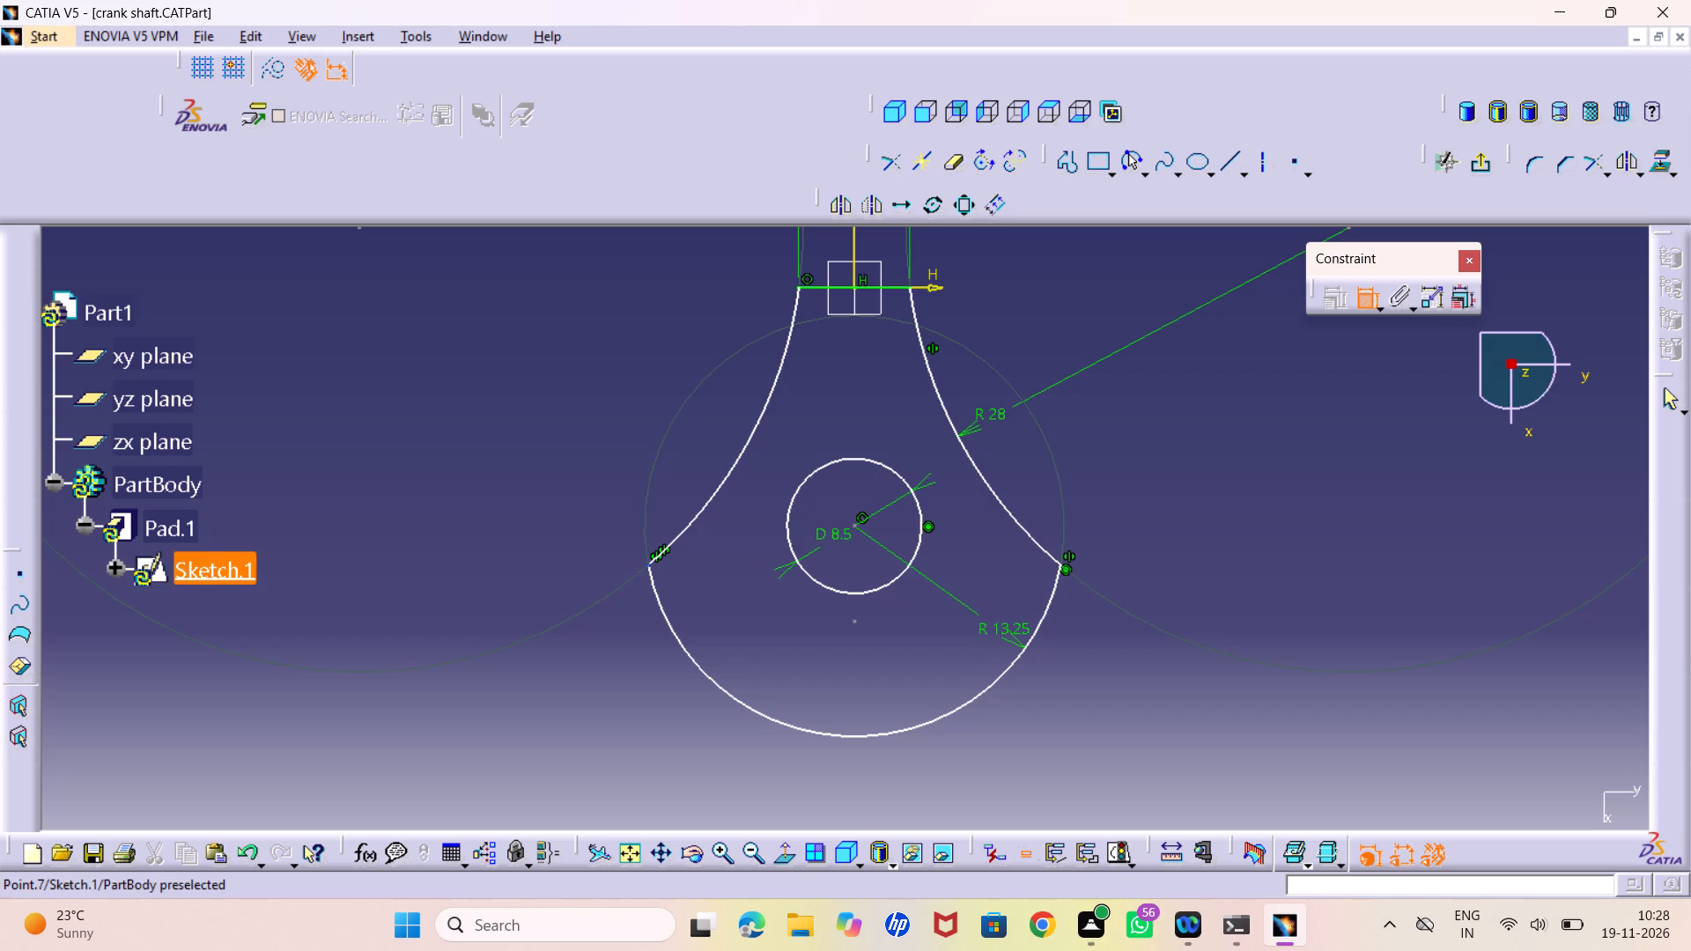
# Dimension the vertical distance from the horizontal axis to the bottom arc's endpoint at the negative-H side arc and set it to 15 mm.
pyautogui.click(650, 564)
pyautogui.click(931, 286)
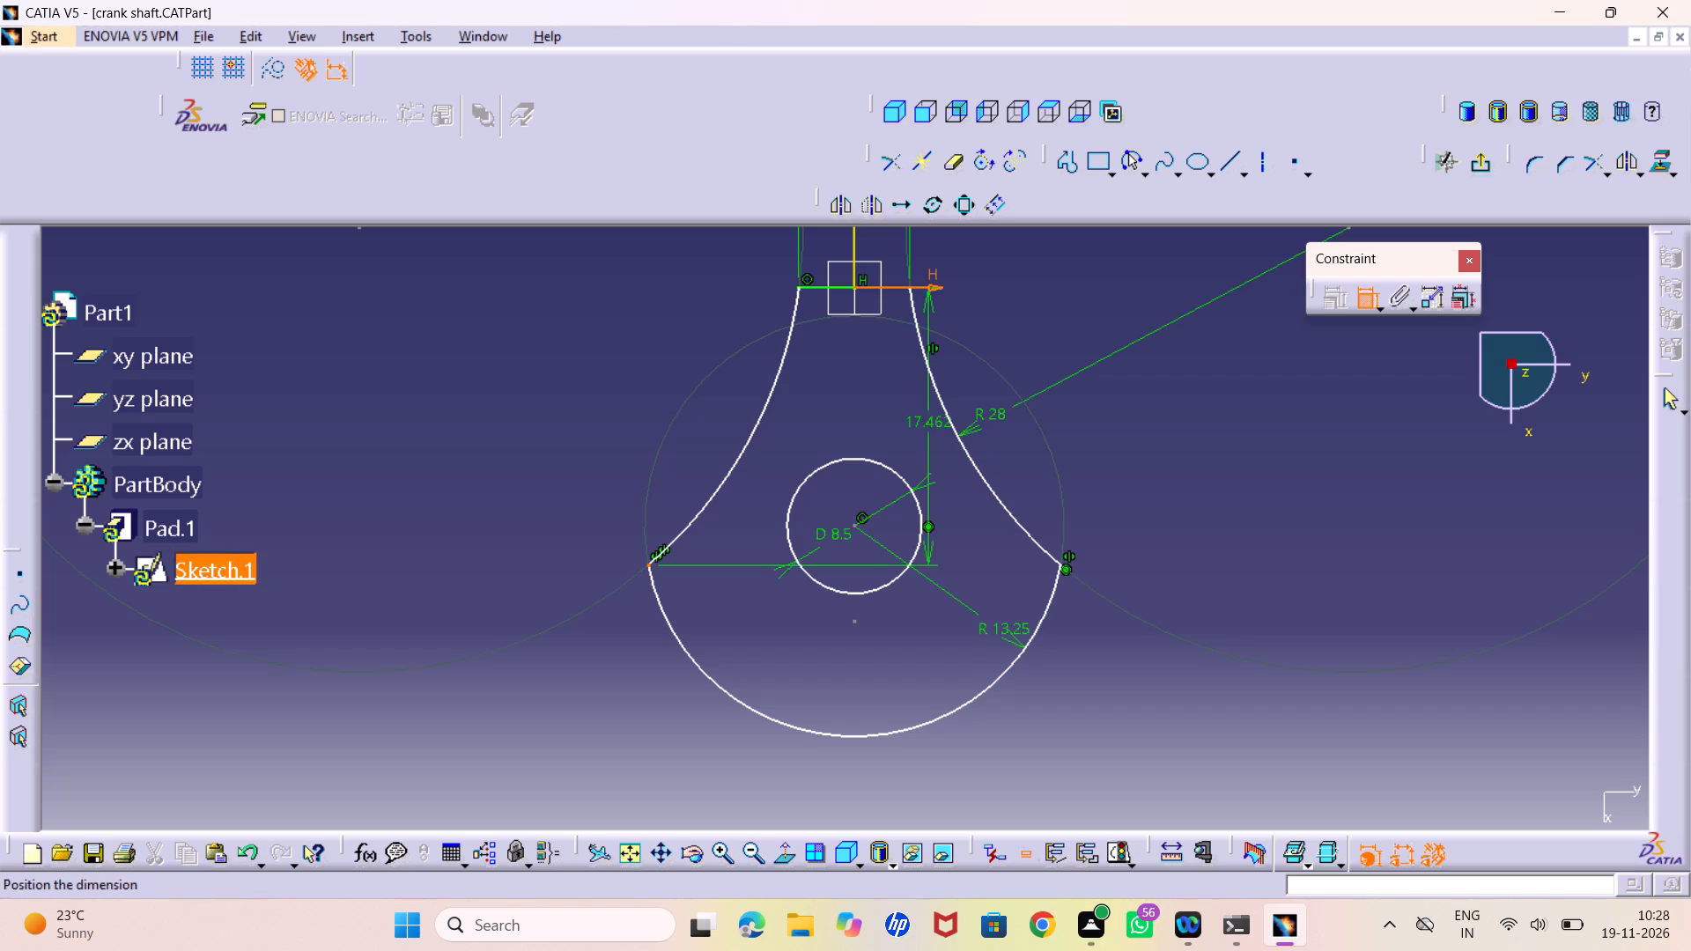
pyautogui.click(533, 424)
pyautogui.doubleClick(529, 413)
pyautogui.write('15')
pyautogui.press('Return')
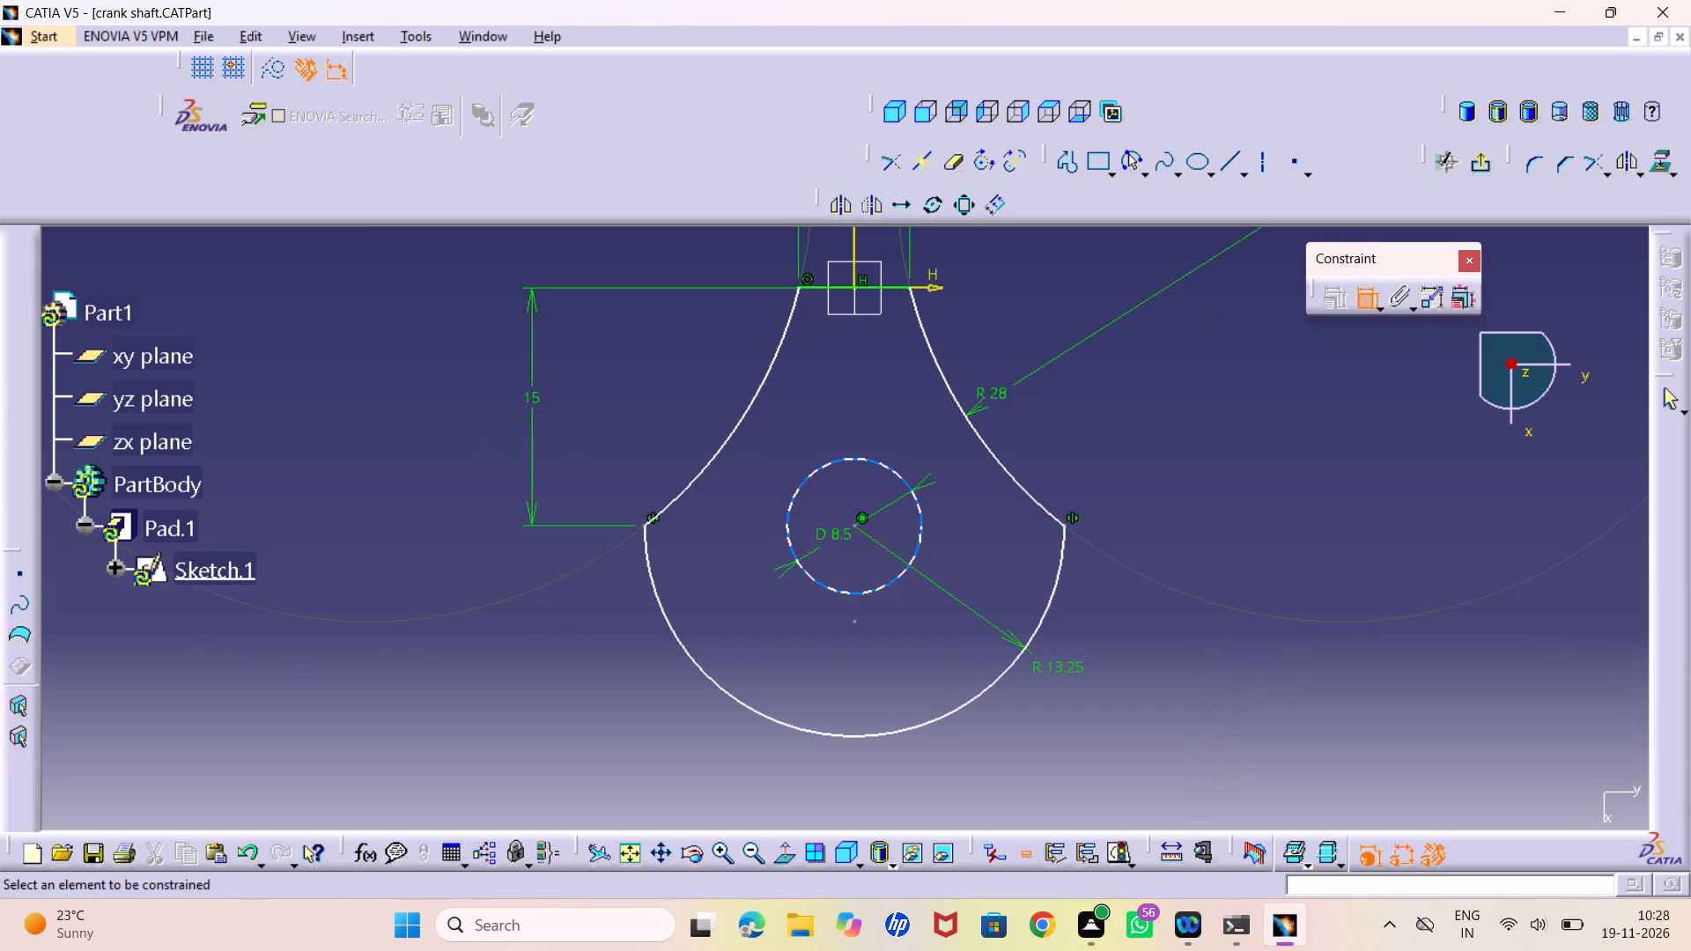
# Dimension the overall height from the horizontal axis to the bottom of the R 13.25 arc and set it to 30 mm.
pyautogui.click(930, 289)
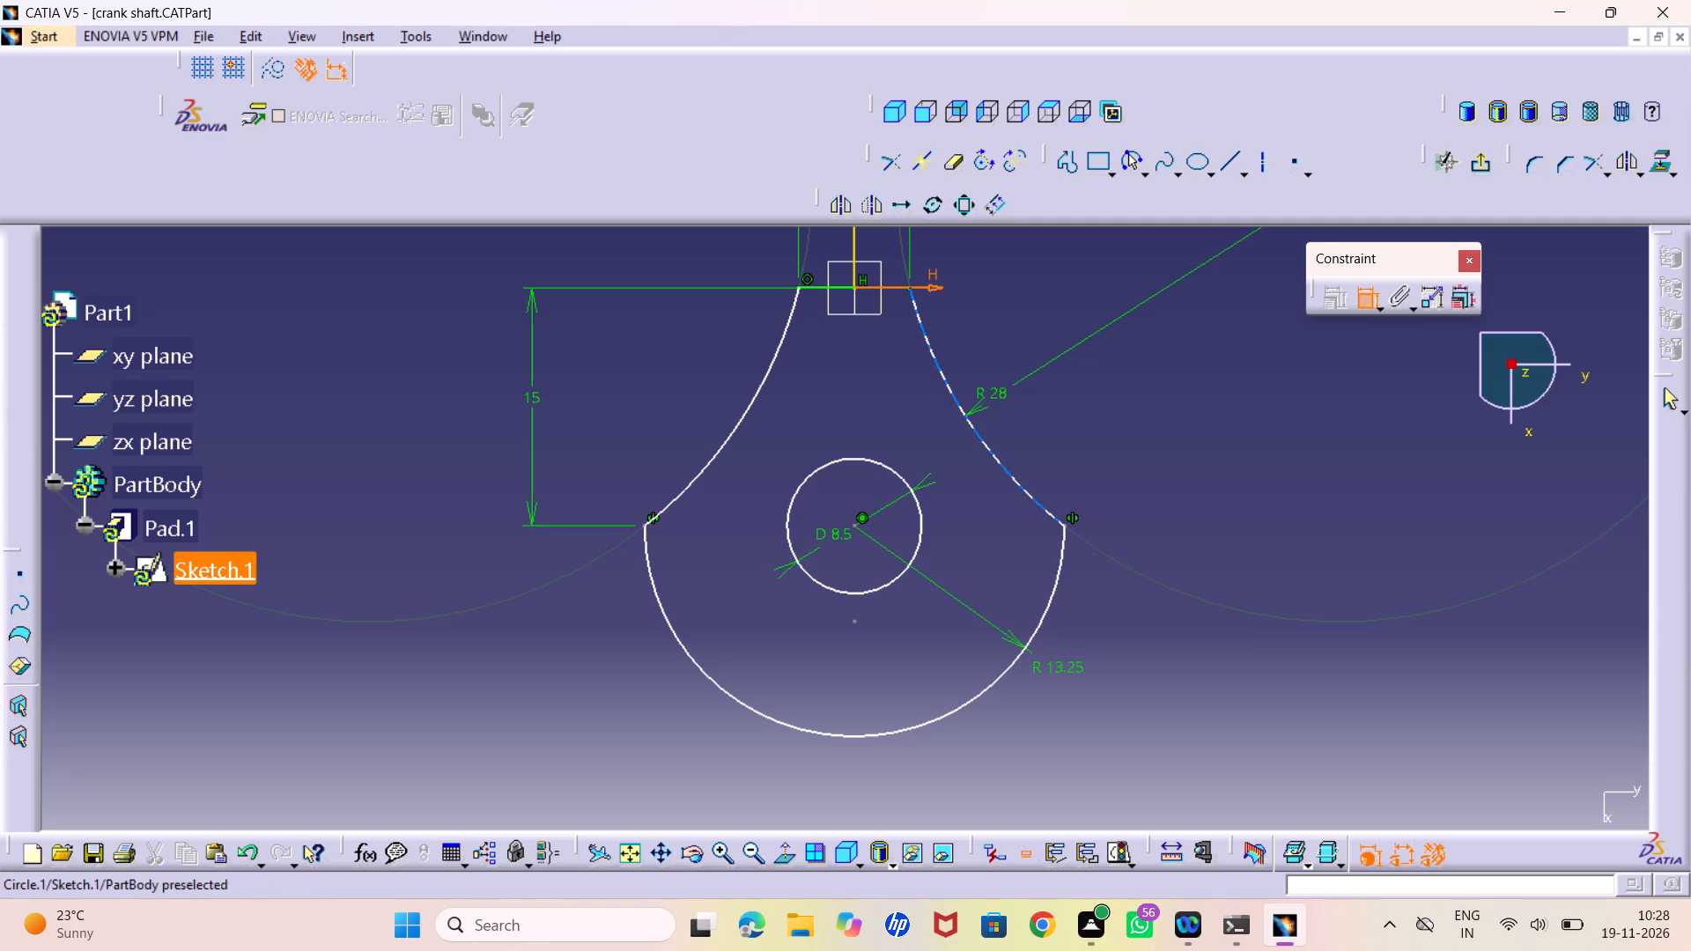
pyautogui.click(872, 734)
pyautogui.click(1255, 481)
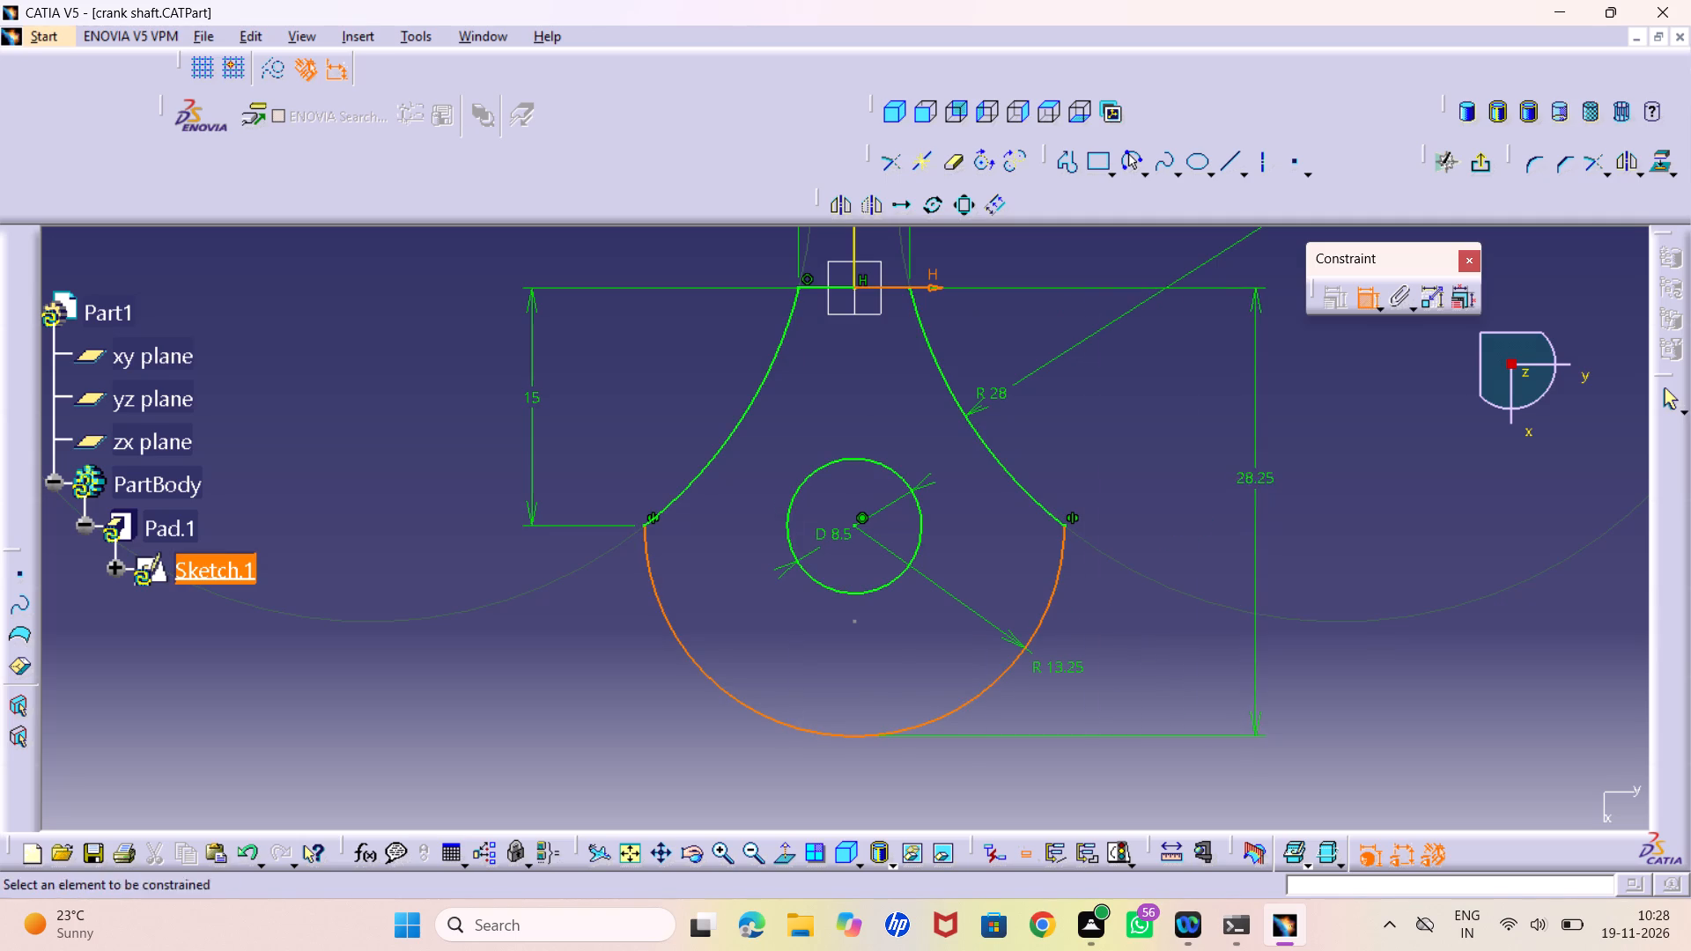
pyautogui.doubleClick(1243, 474)
pyautogui.write('30')
pyautogui.press('Return')
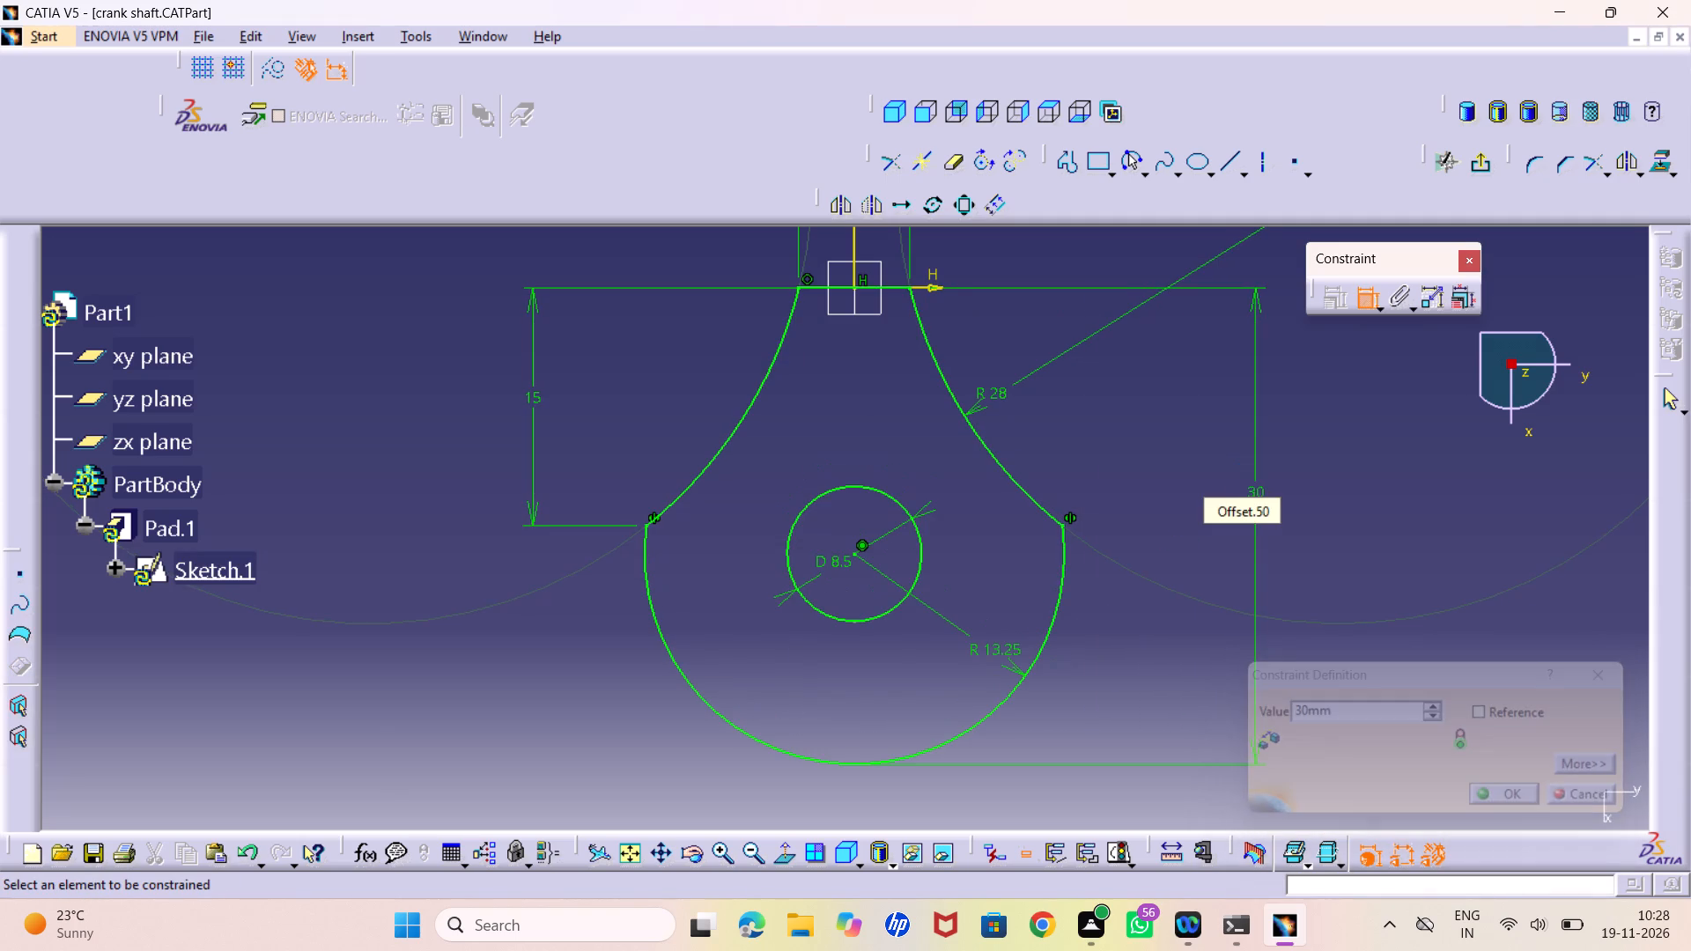
# Set the profile's overall height dimension to 28 mm.
pyautogui.doubleClick(1255, 495)
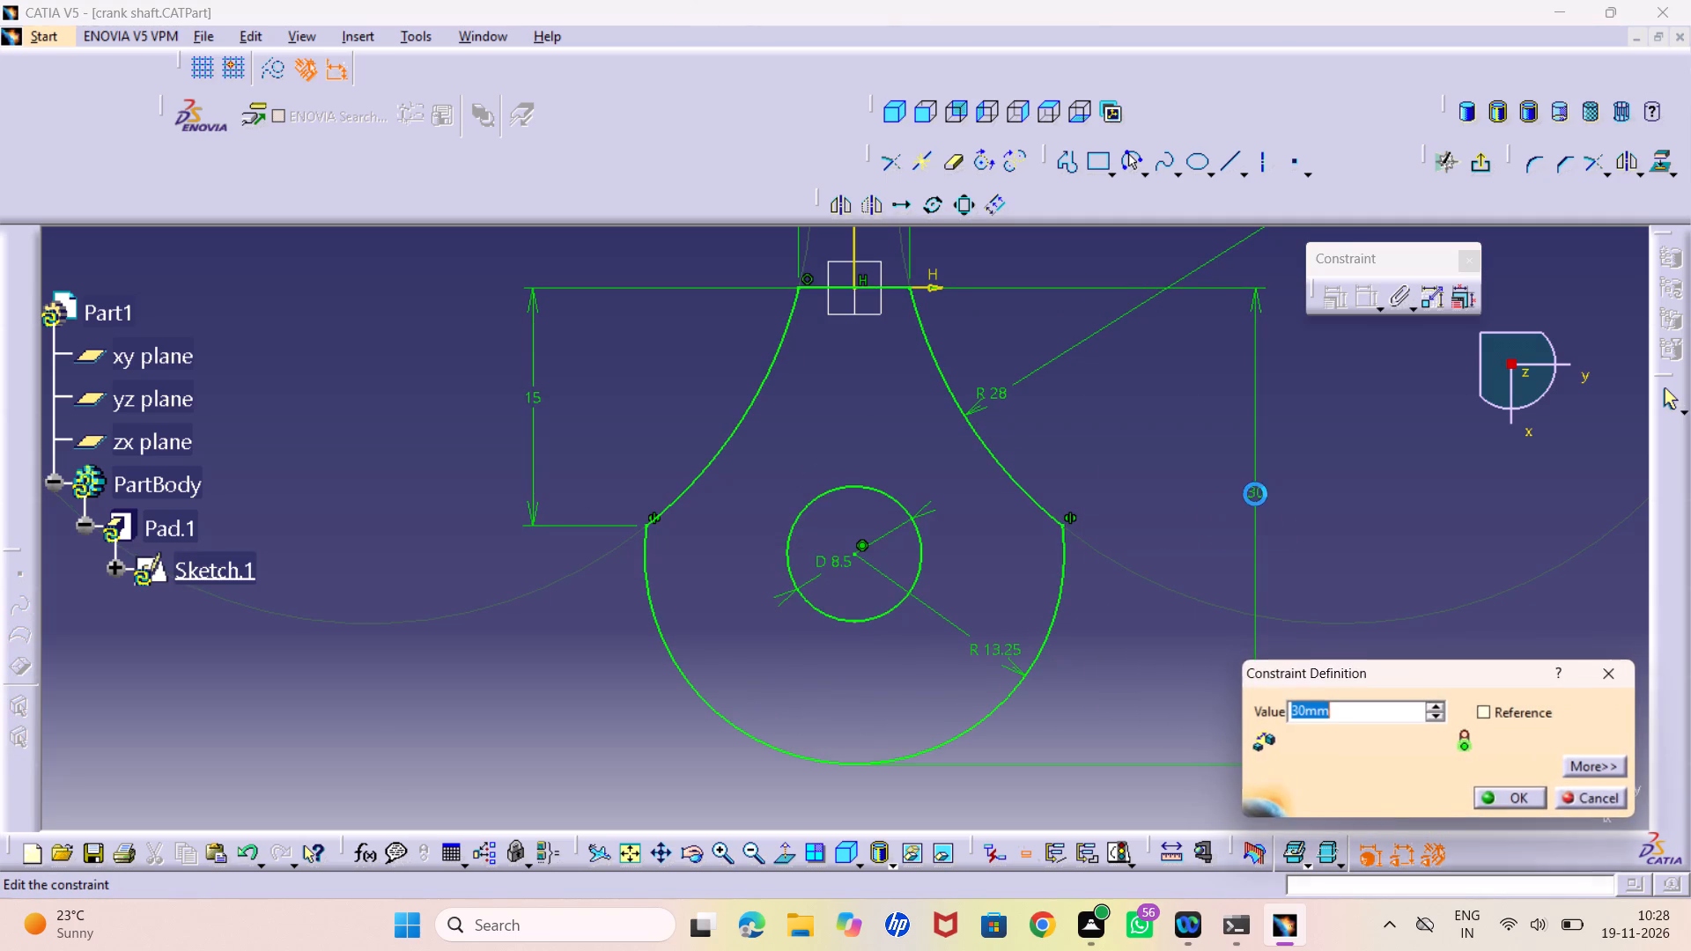
pyautogui.write('28')
pyautogui.press('Return')
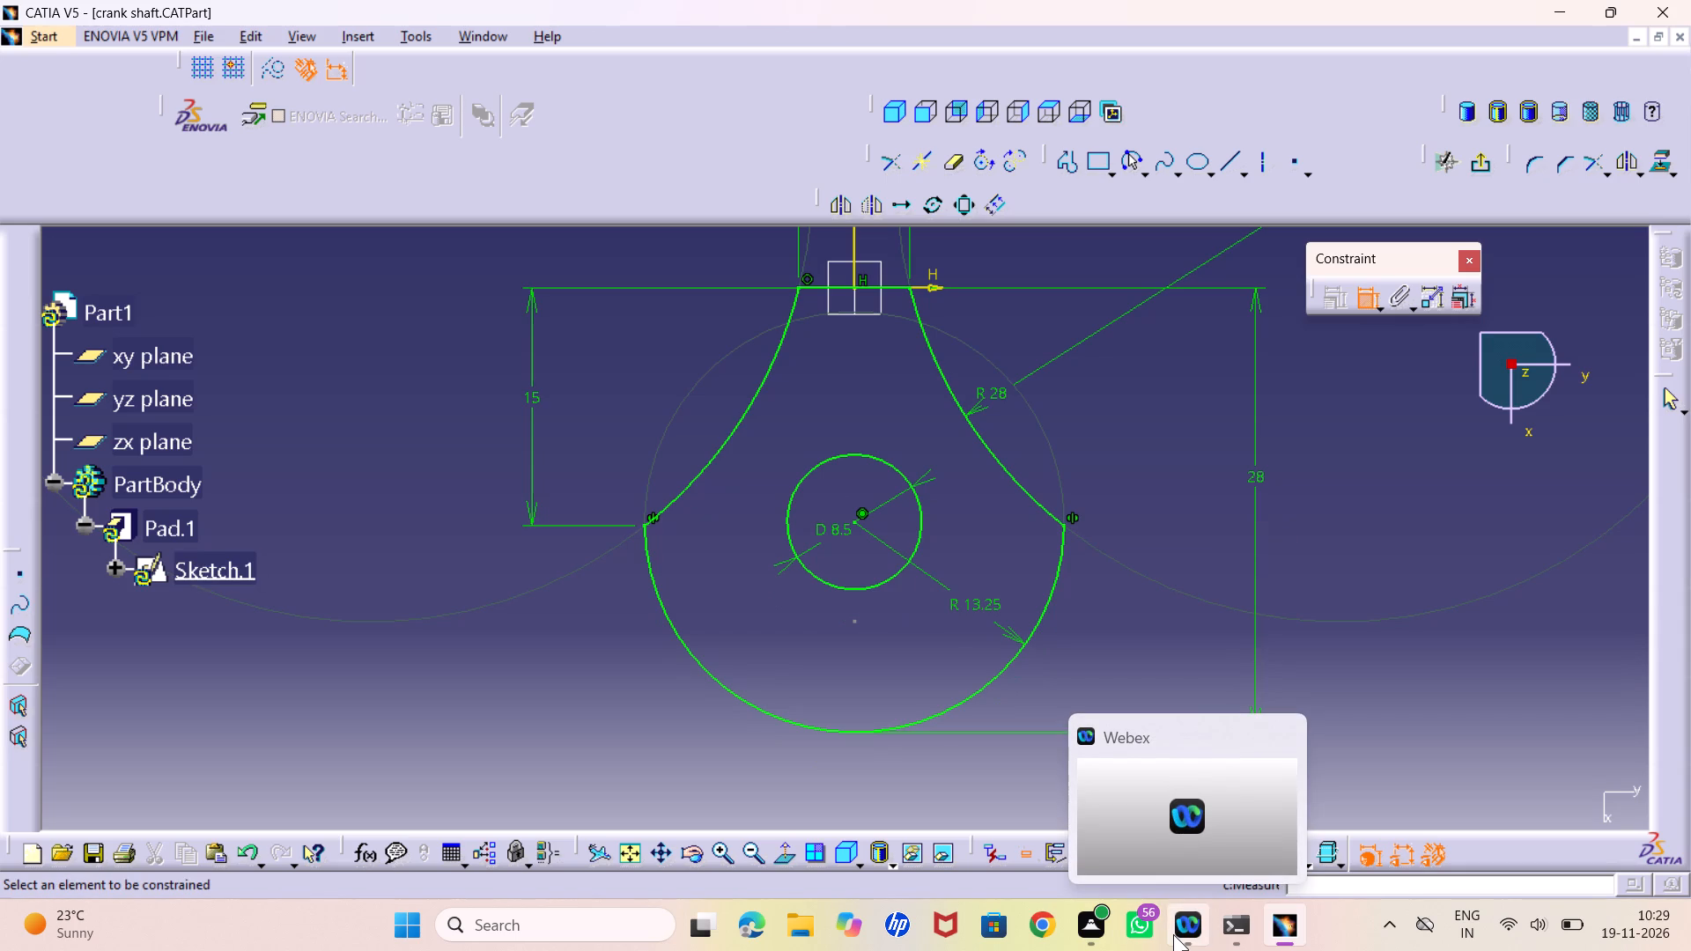
# Exit the sketch and update the part so the pad rebuilds from the edited profile.
pyautogui.moveTo(1404, 675); pyautogui.dragTo(1424, 717, button='middle')
pyautogui.rightClick(1404, 675)
pyautogui.moveTo(1377, 663); pyautogui.dragTo(1394, 706, button='middle')
pyautogui.rightClick(1377, 666)
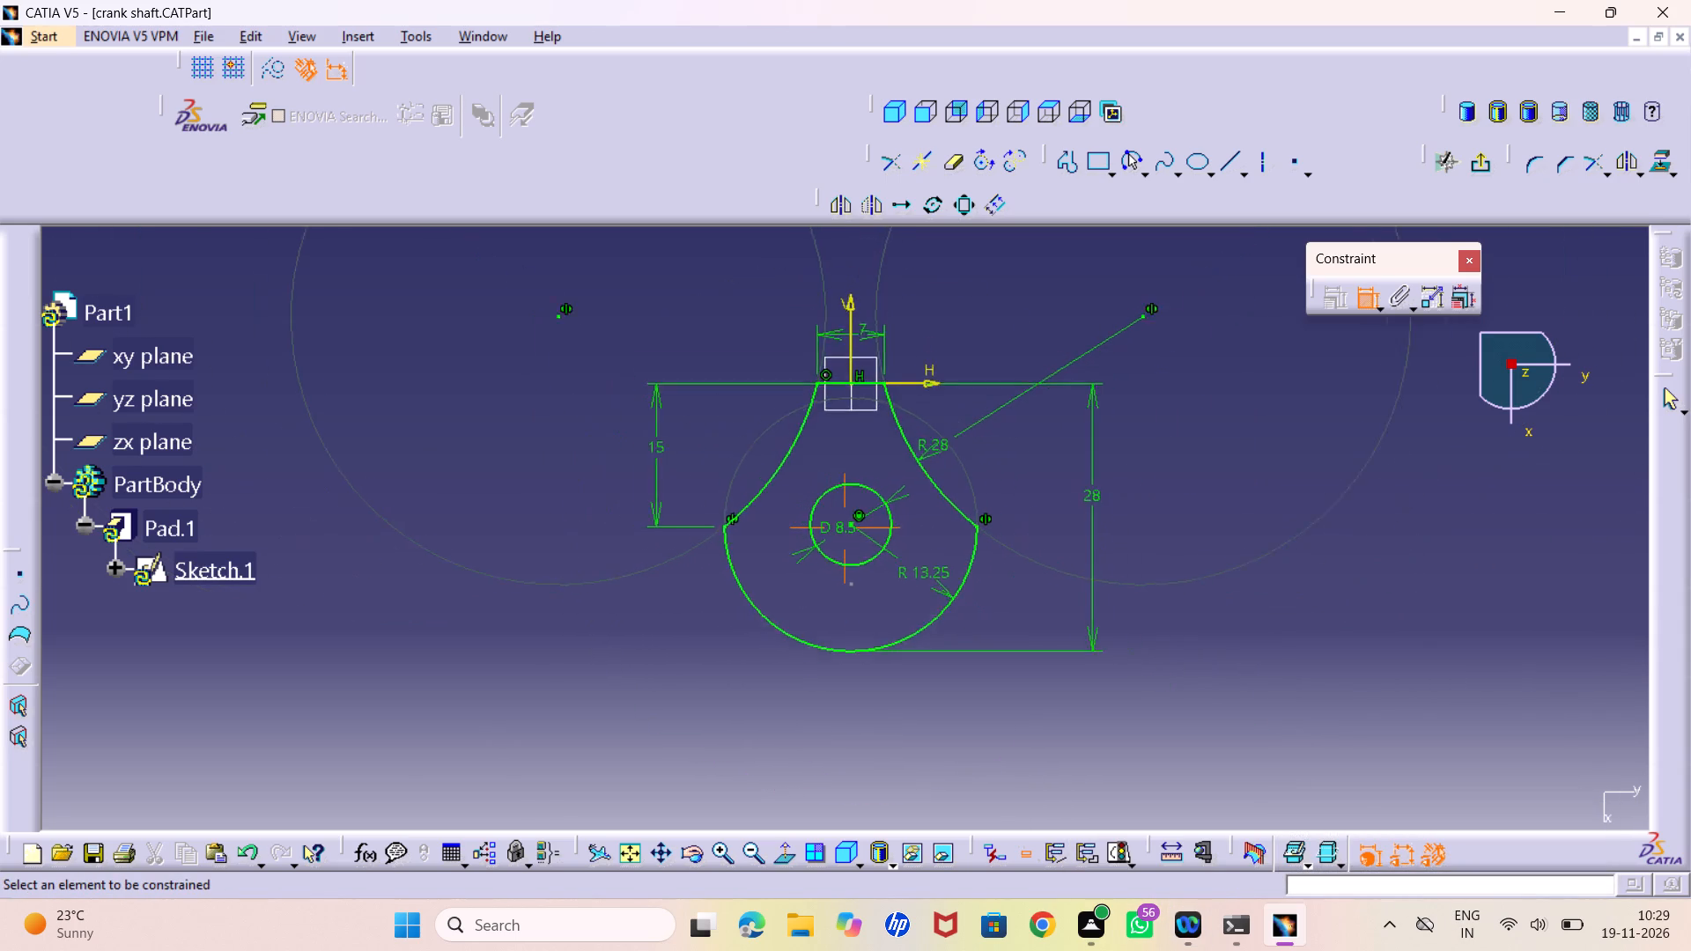
pyautogui.moveTo(1394, 706); pyautogui.dragTo(1398, 711, button='middle')
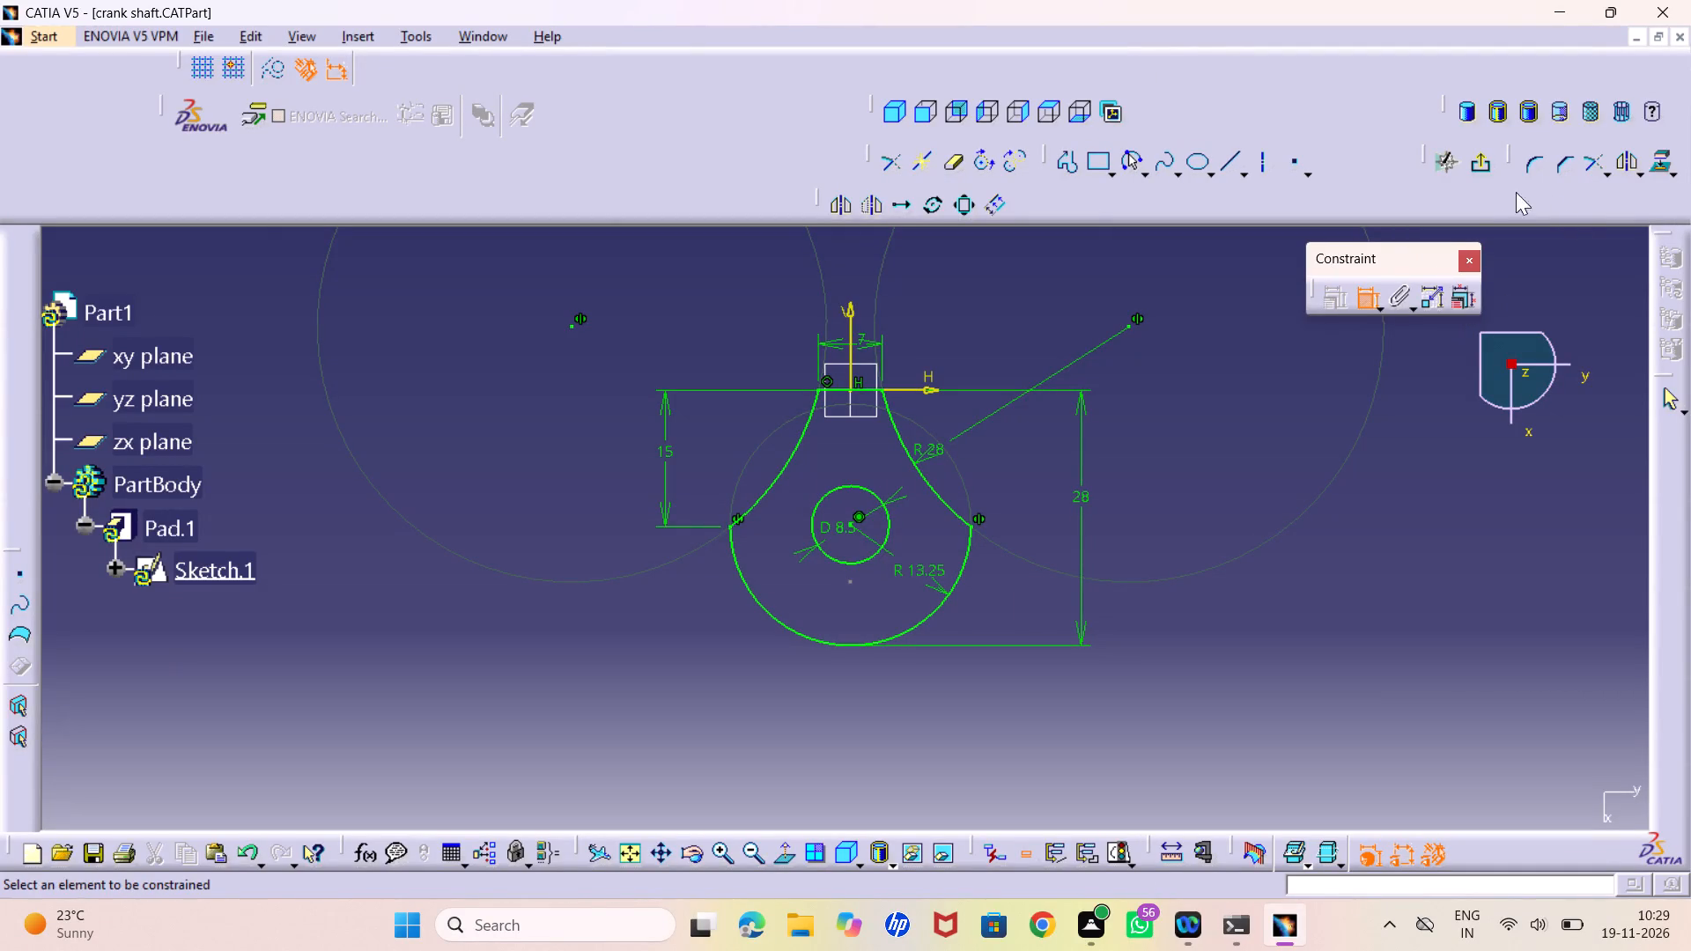
pyautogui.click(1482, 176)
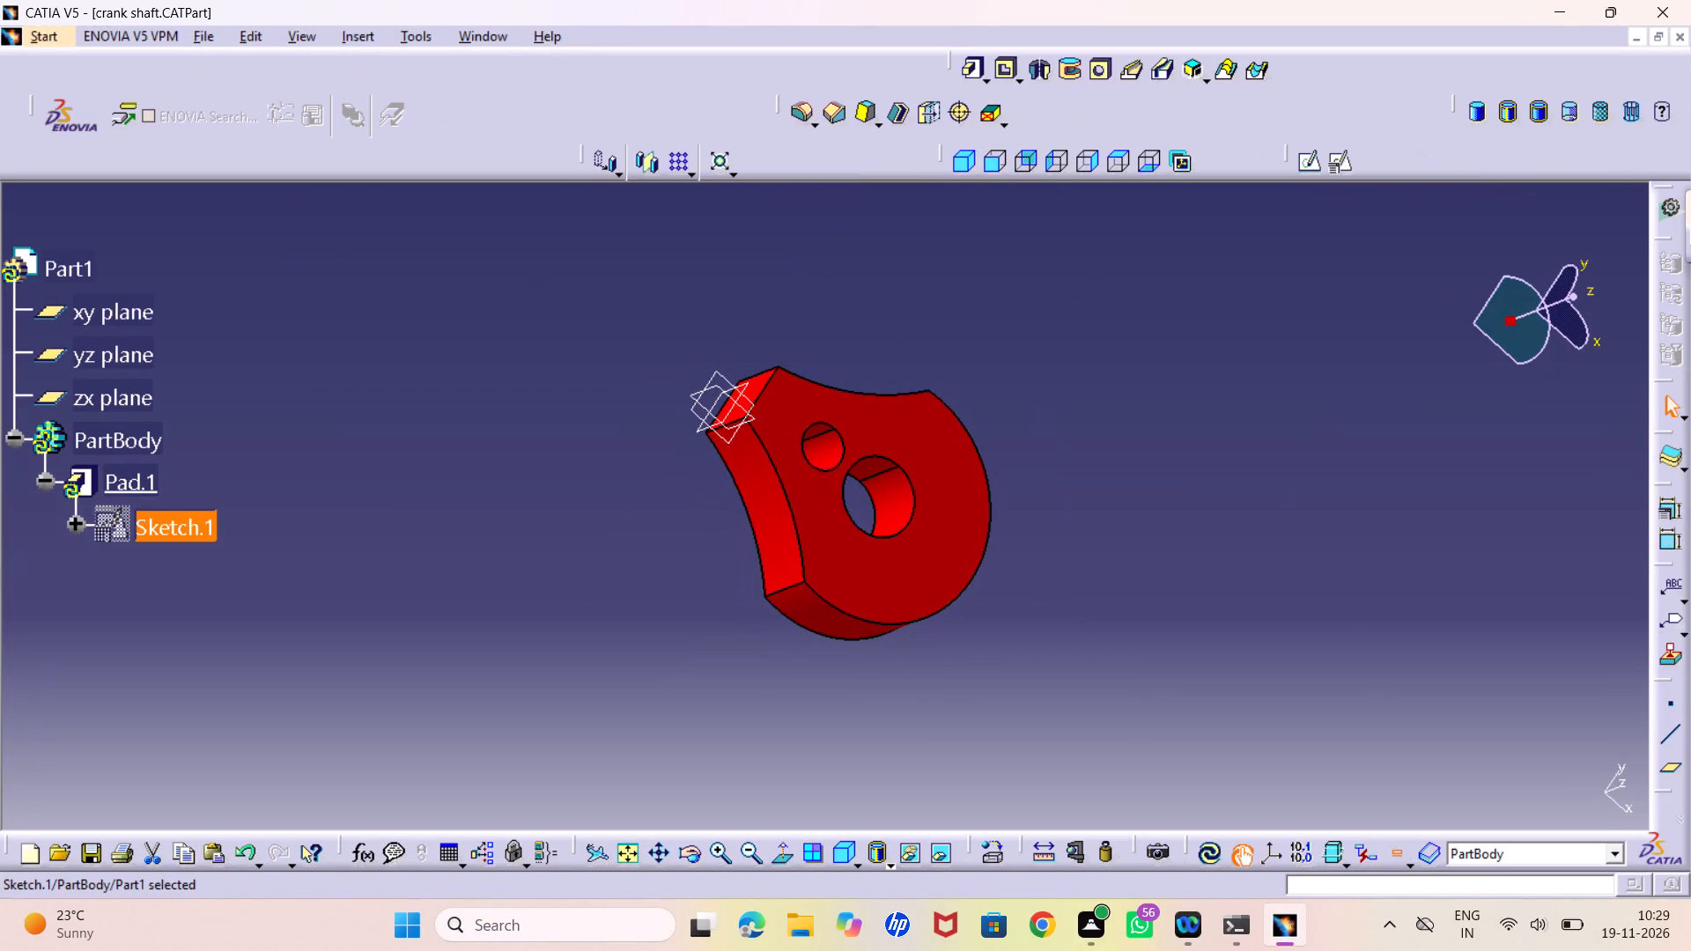
pyautogui.click(1210, 852)
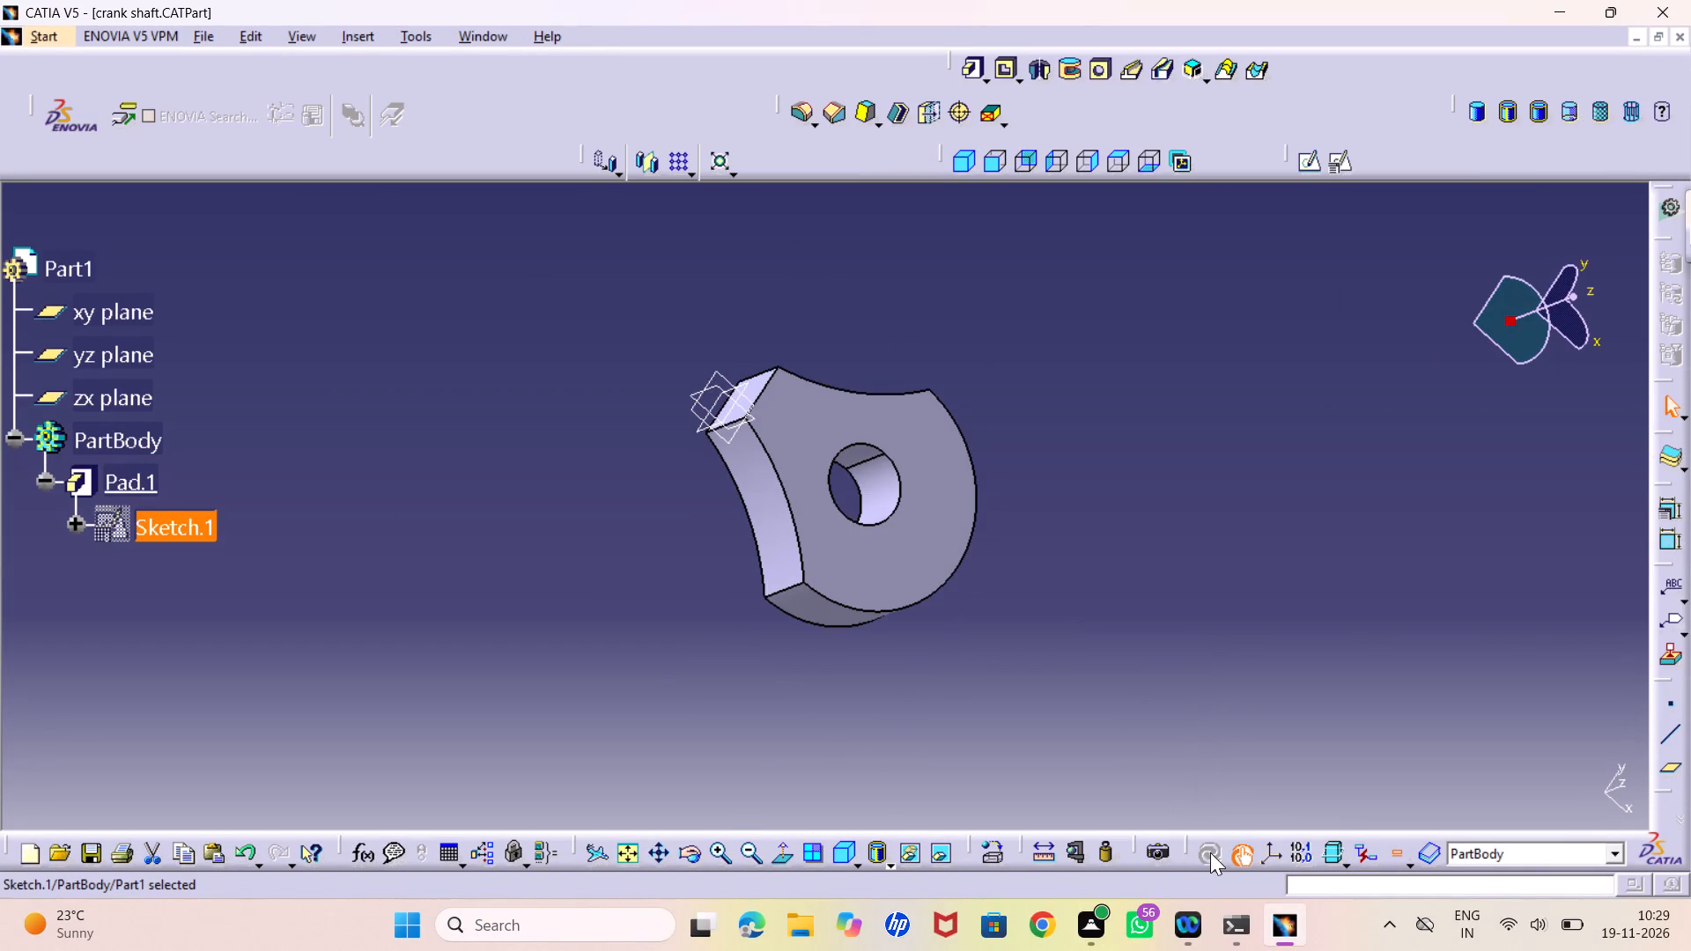
# Examine the rebuilt pad and its hole from several viewing angles.
pyautogui.moveTo(992, 624); pyautogui.dragTo(759, 488, button='middle')
pyautogui.moveTo(992, 624); pyautogui.dragTo(759, 488, button='right')
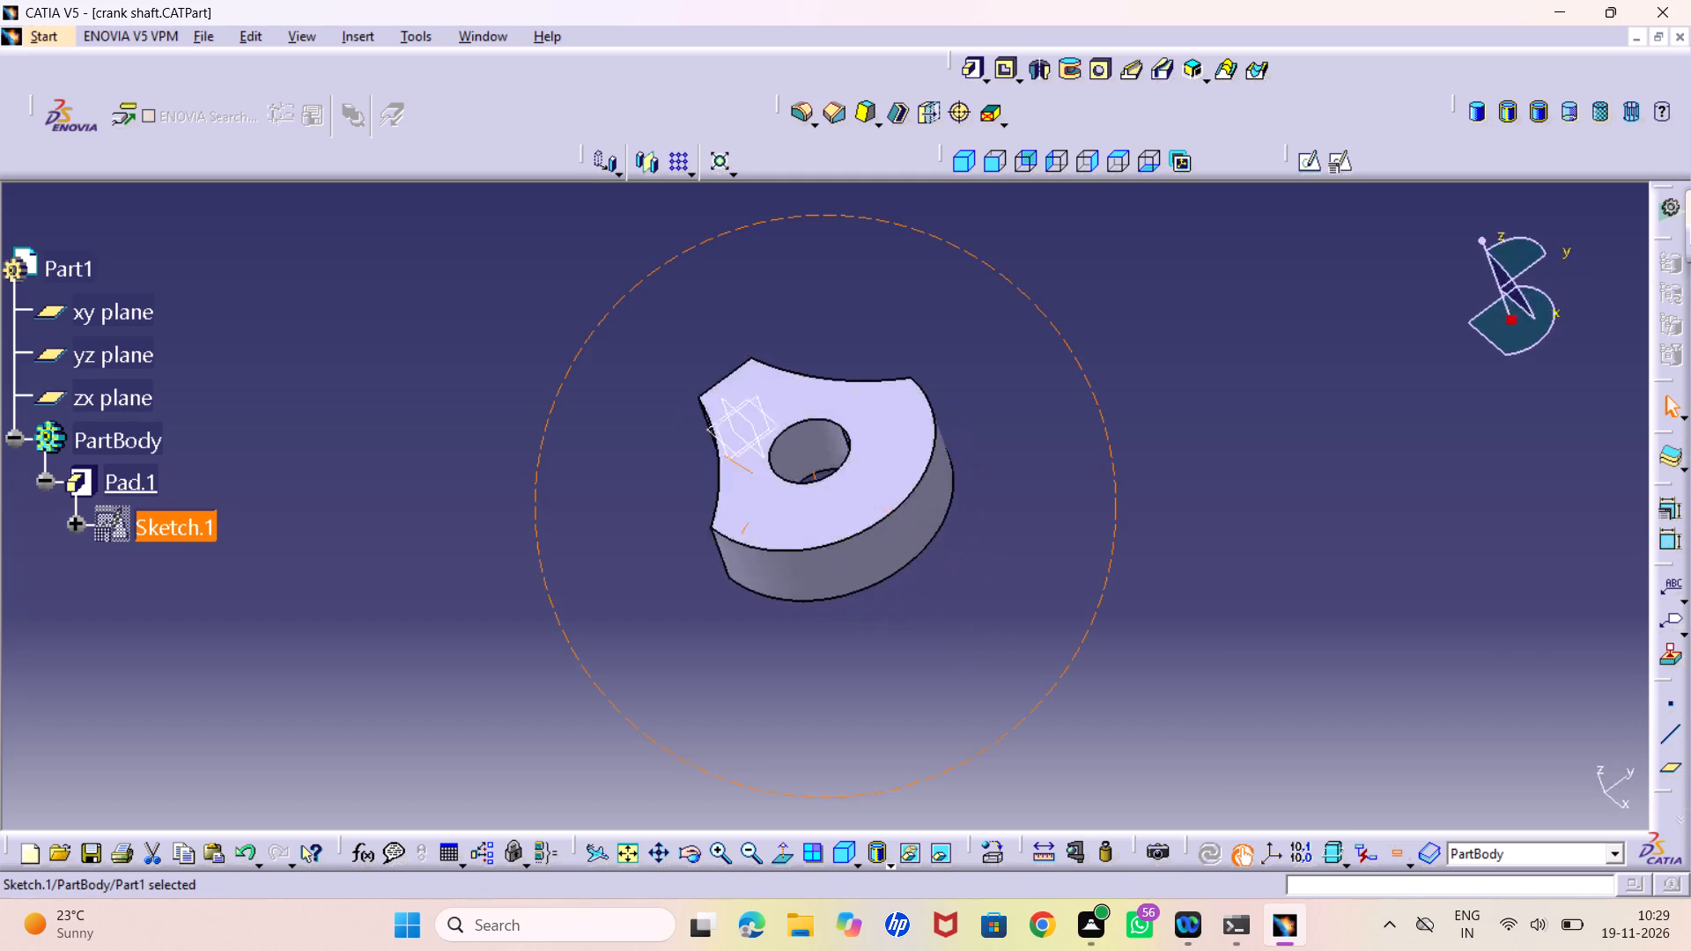
pyautogui.moveTo(759, 488); pyautogui.dragTo(834, 695, button='middle')
pyautogui.moveTo(759, 488); pyautogui.dragTo(834, 695, button='right')
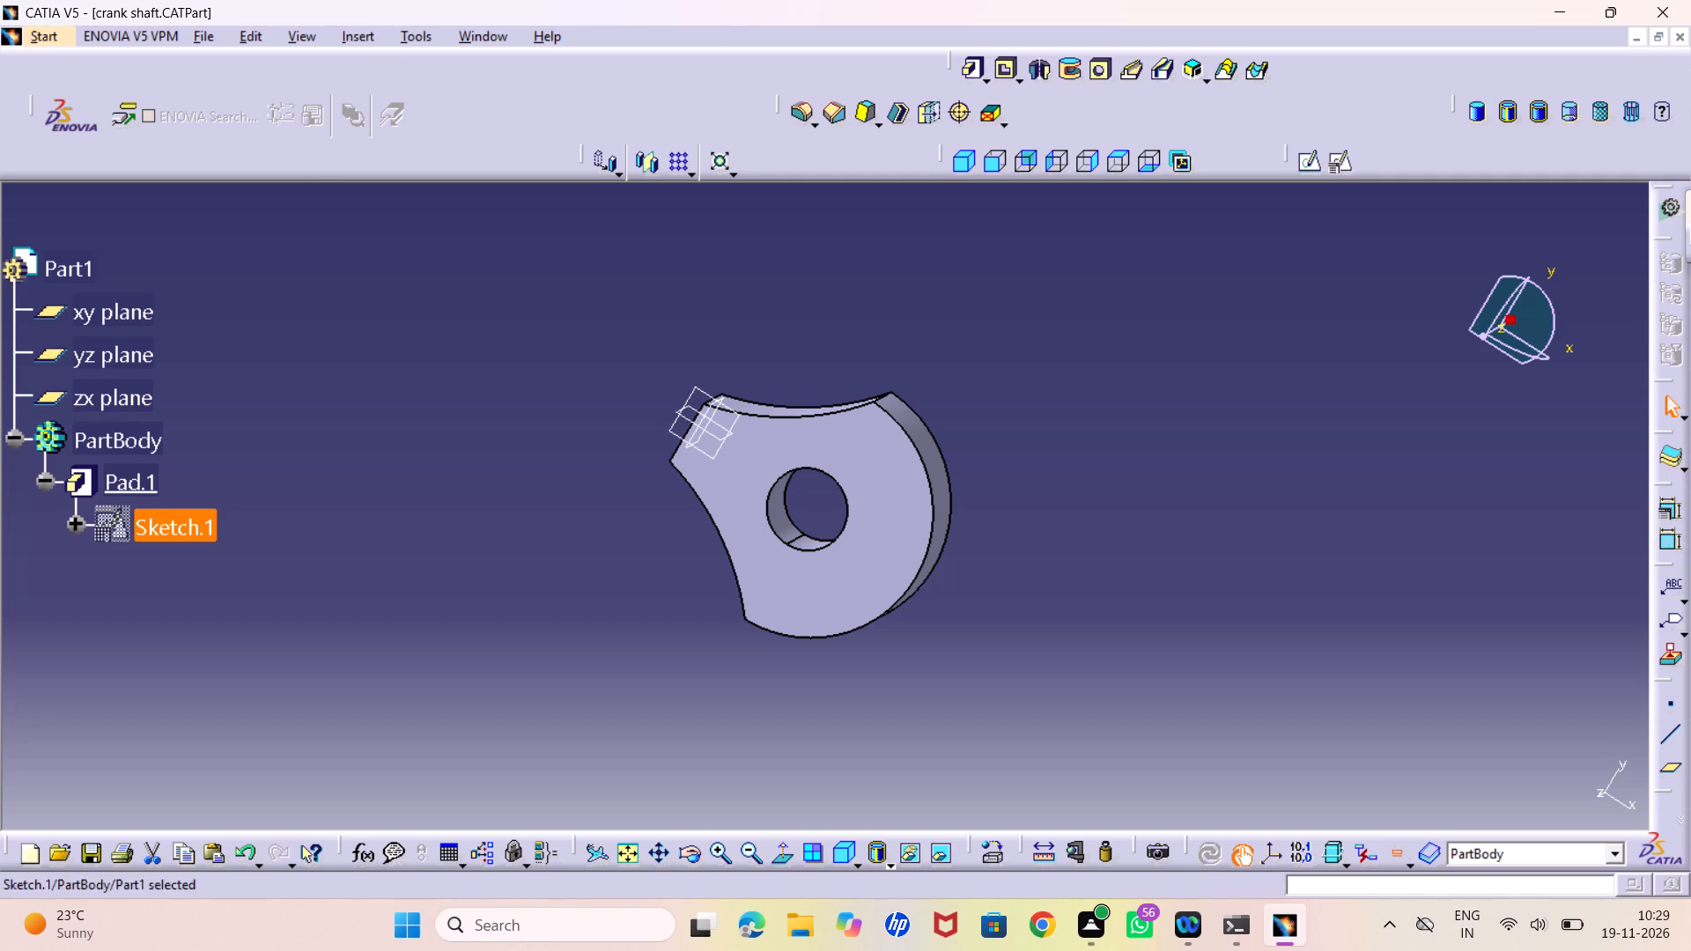
pyautogui.moveTo(263, 408); pyautogui.dragTo(479, 497, button='middle')
pyautogui.moveTo(263, 408); pyautogui.dragTo(479, 497, button='right')
pyautogui.moveTo(365, 431); pyautogui.dragTo(364, 431, button='middle')
pyautogui.moveTo(364, 431); pyautogui.dragTo(517, 409, button='right')
pyautogui.moveTo(364, 431); pyautogui.dragTo(517, 409, button='middle')
pyautogui.moveTo(497, 391); pyautogui.dragTo(799, 485, button='middle')
pyautogui.moveTo(497, 391); pyautogui.dragTo(799, 485, button='right')
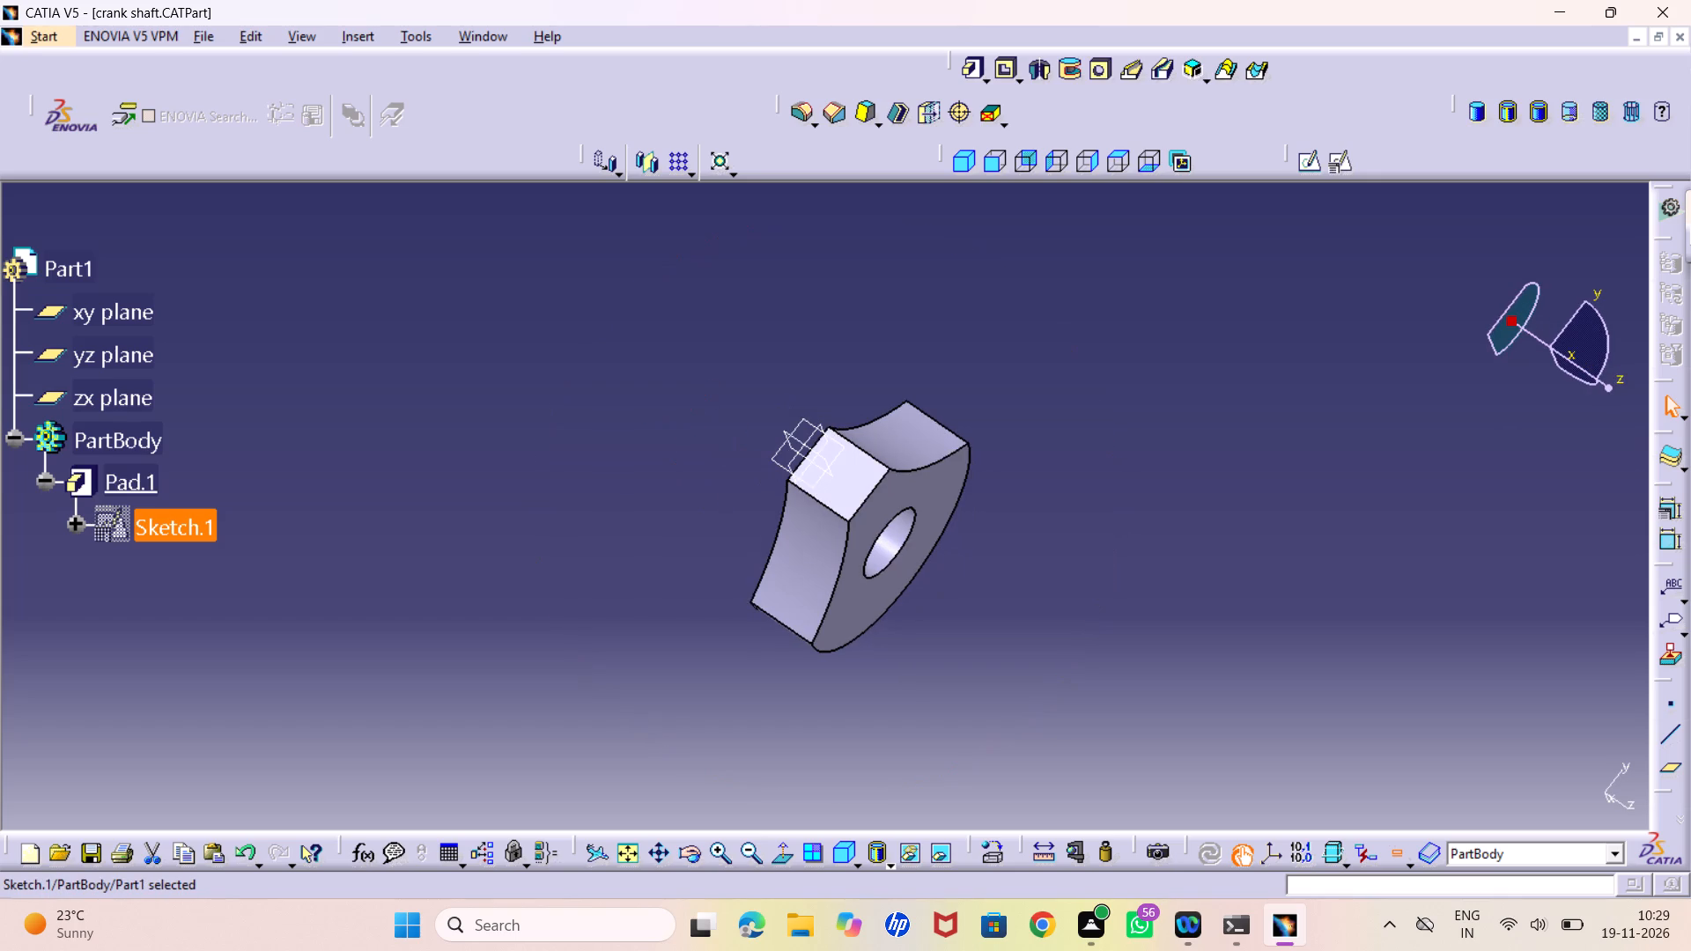
pyautogui.moveTo(740, 518); pyautogui.dragTo(720, 475, button='middle')
pyautogui.rightClick(740, 518)
# Save the crank shaft part.
pyautogui.hotkey('ctrl', 's')
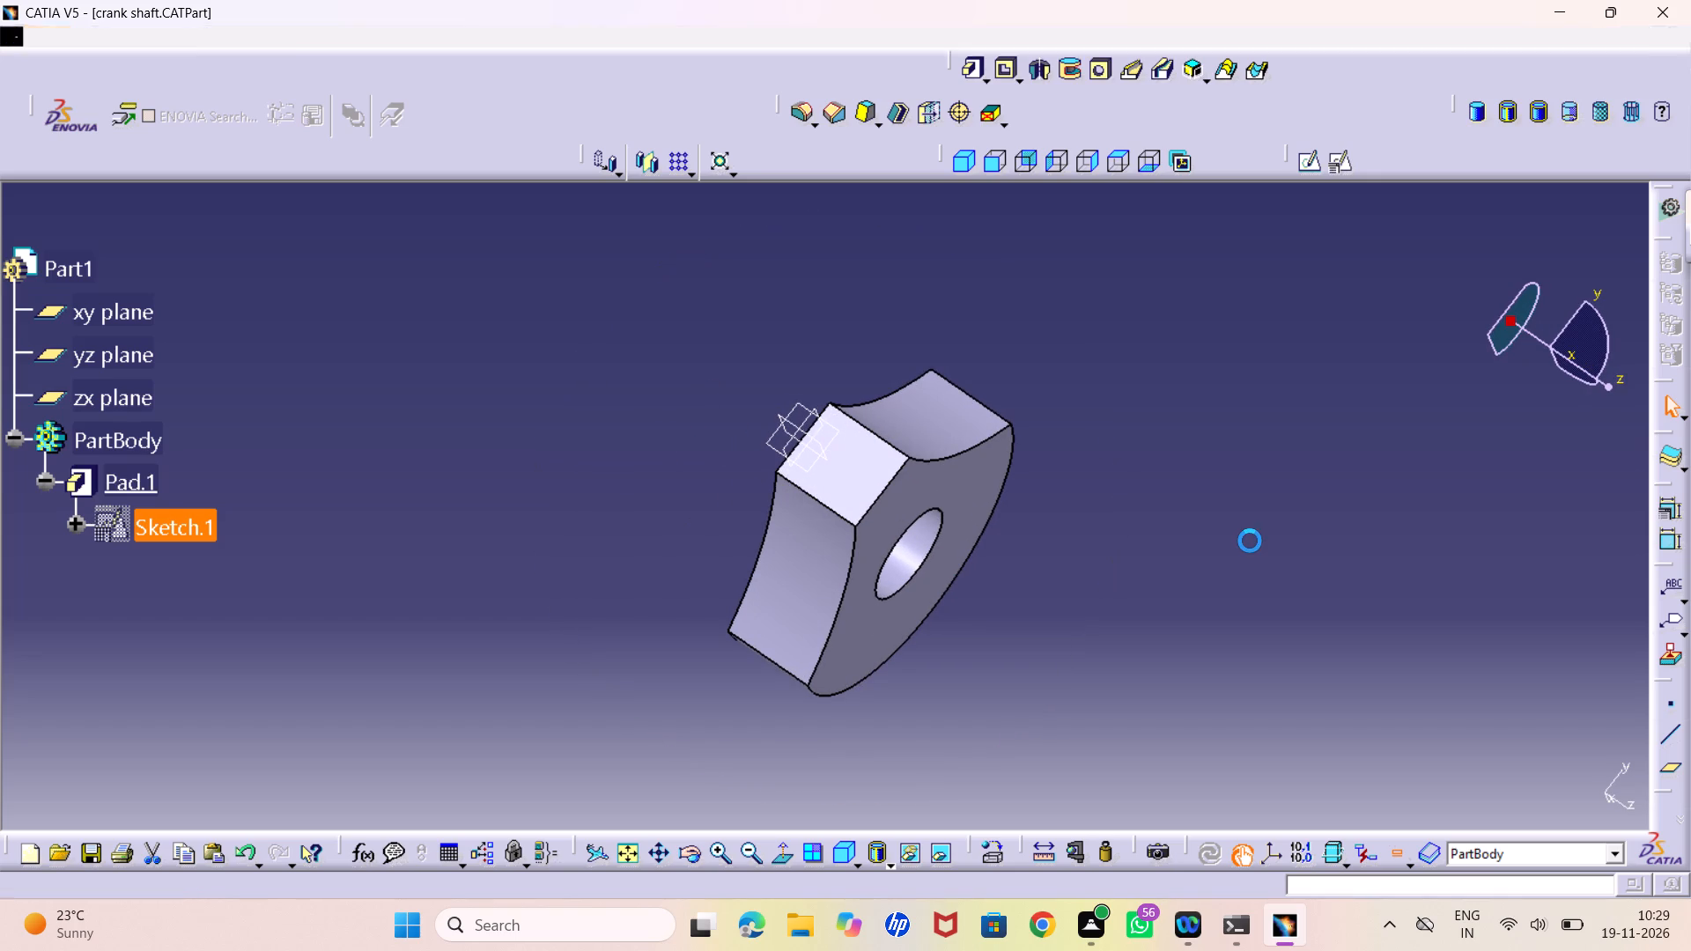
# Fillet the two edges where the pad's narrow flat end face meets the concave sides with a 1 mm radius.
pyautogui.doubleClick(804, 122)
pyautogui.click(818, 500)
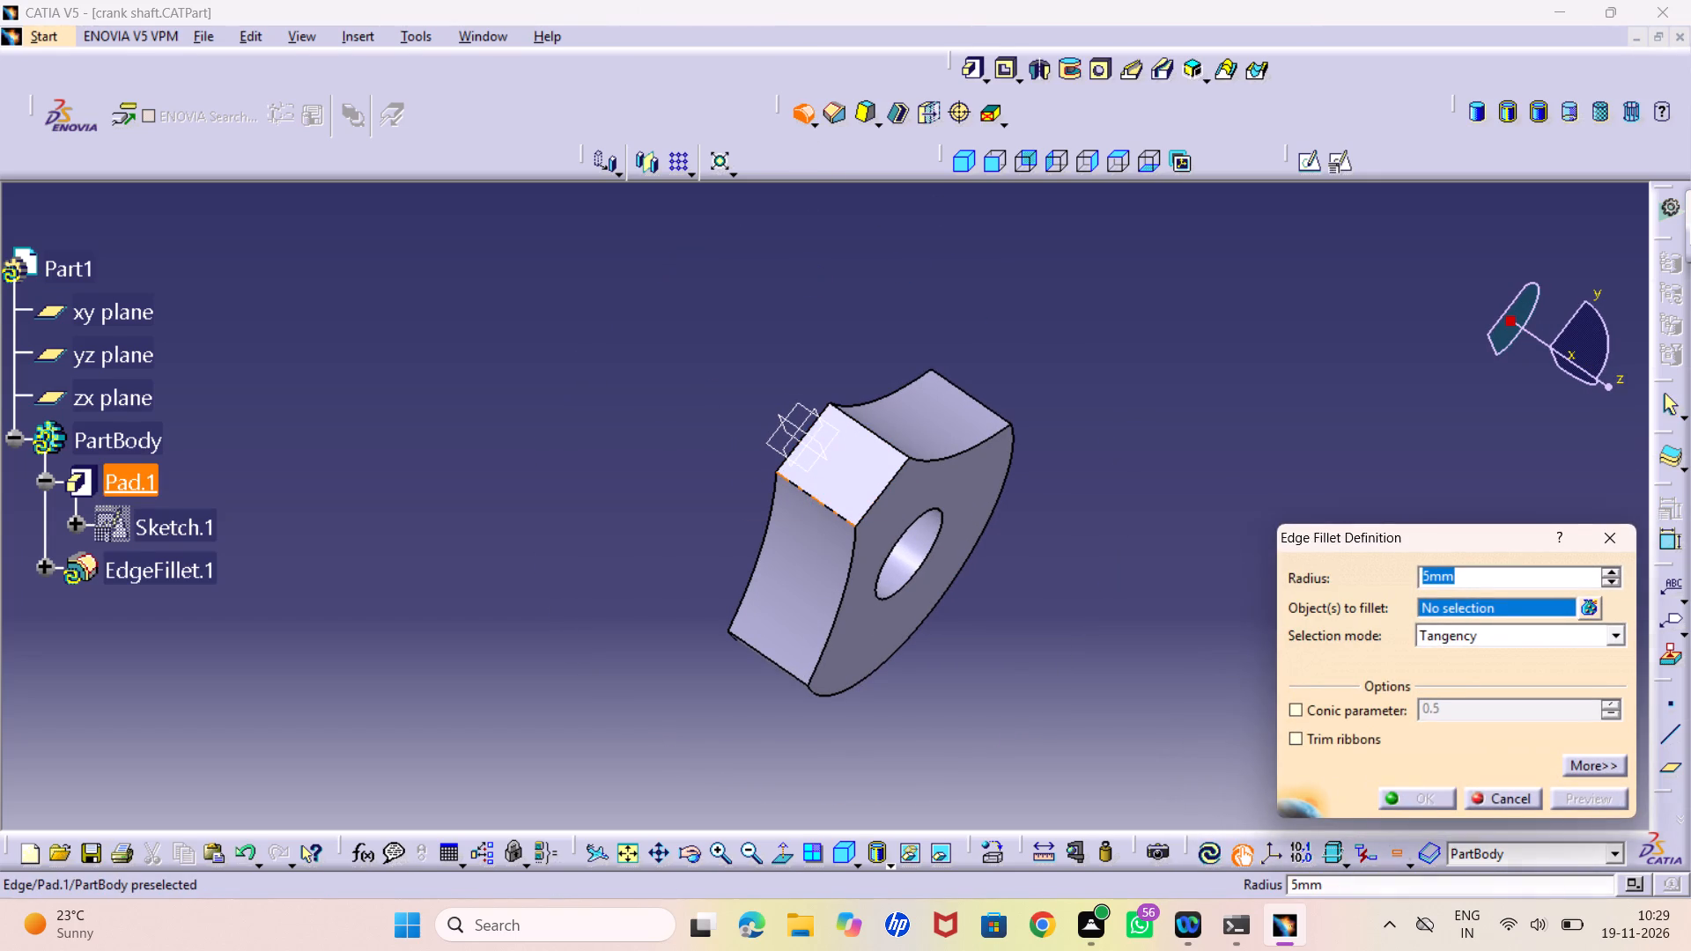
pyautogui.click(871, 427)
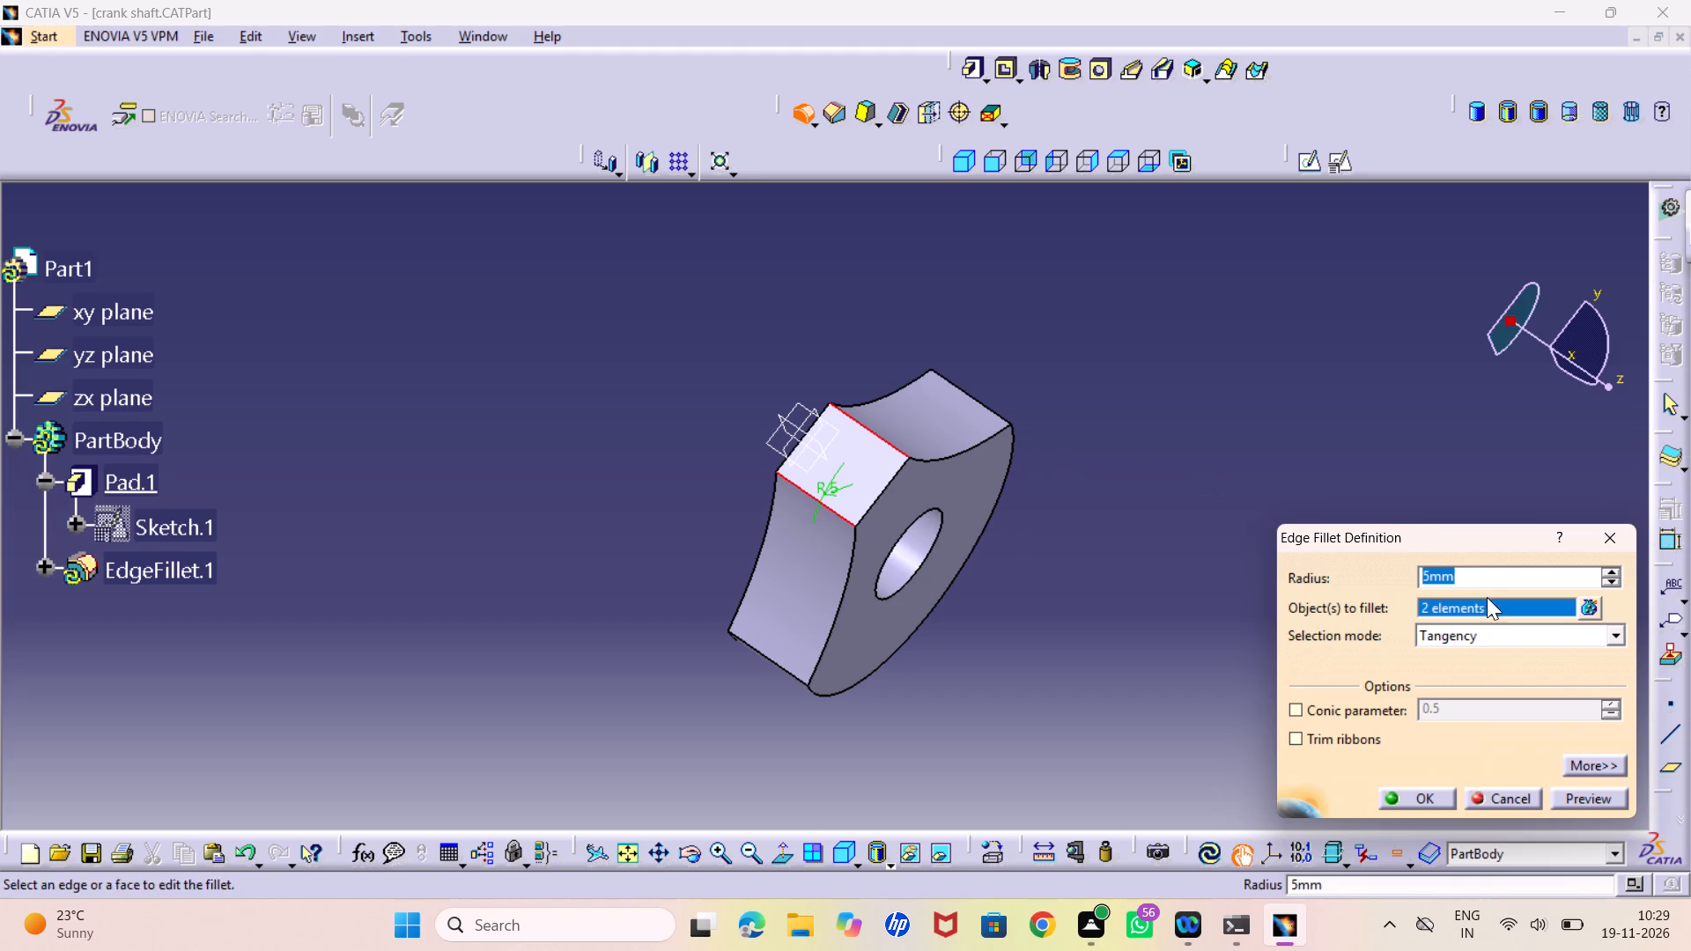
pyautogui.press('1')
pyautogui.press('Return')
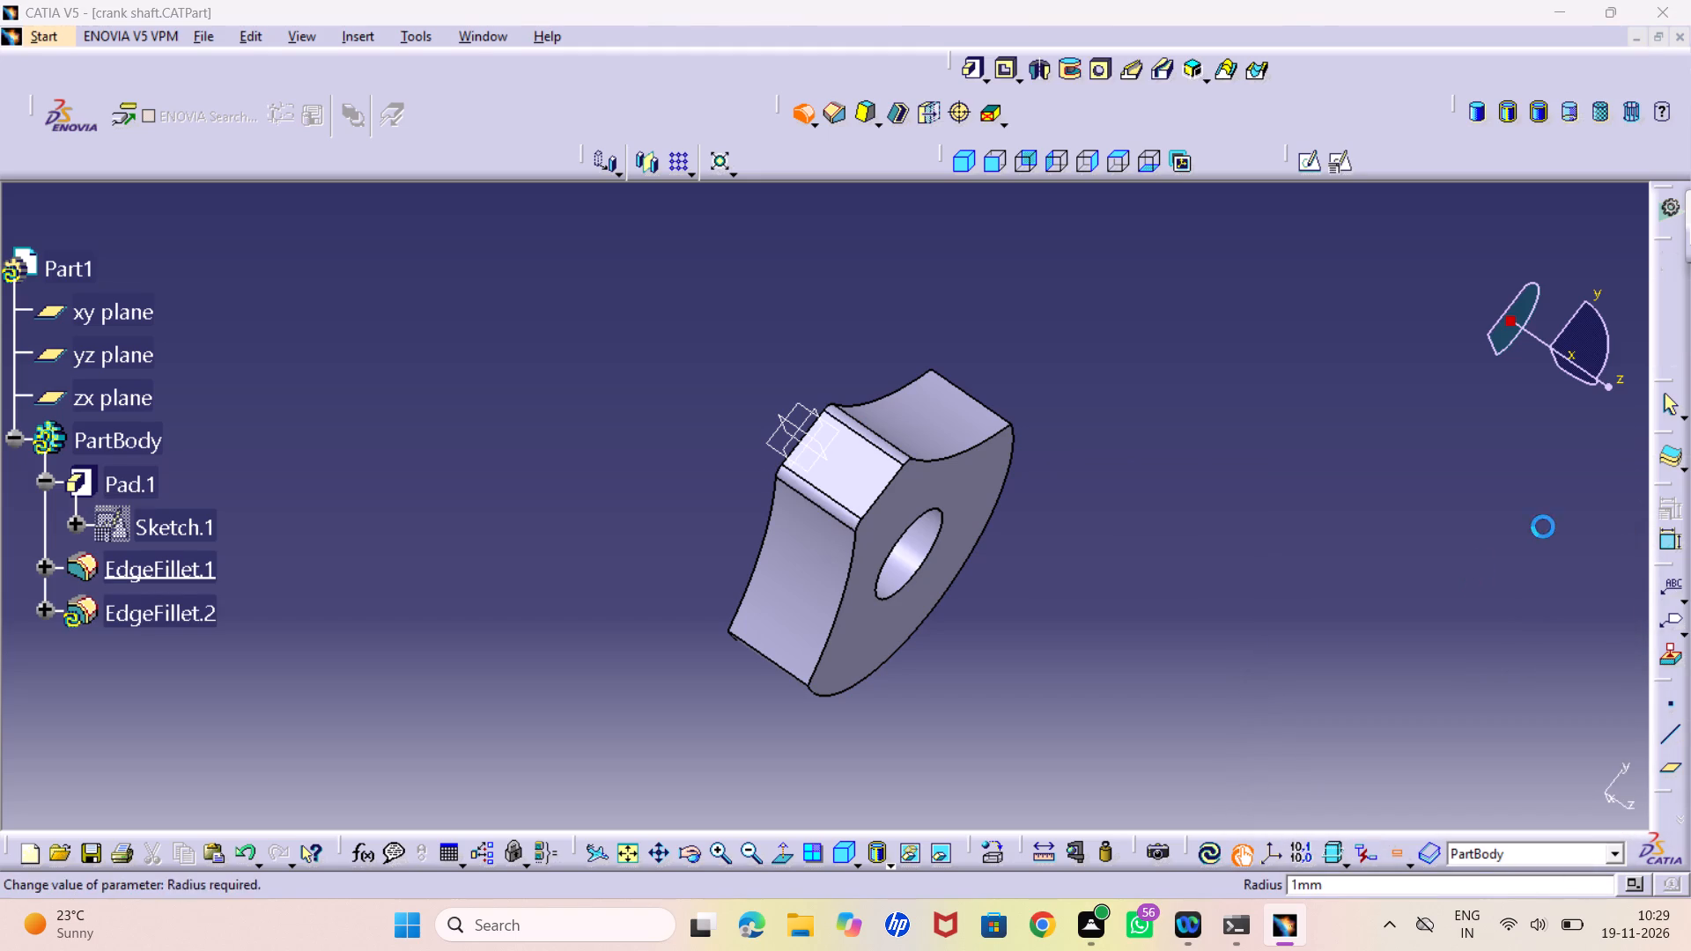
pyautogui.click(1179, 707)
pyautogui.click(1610, 527)
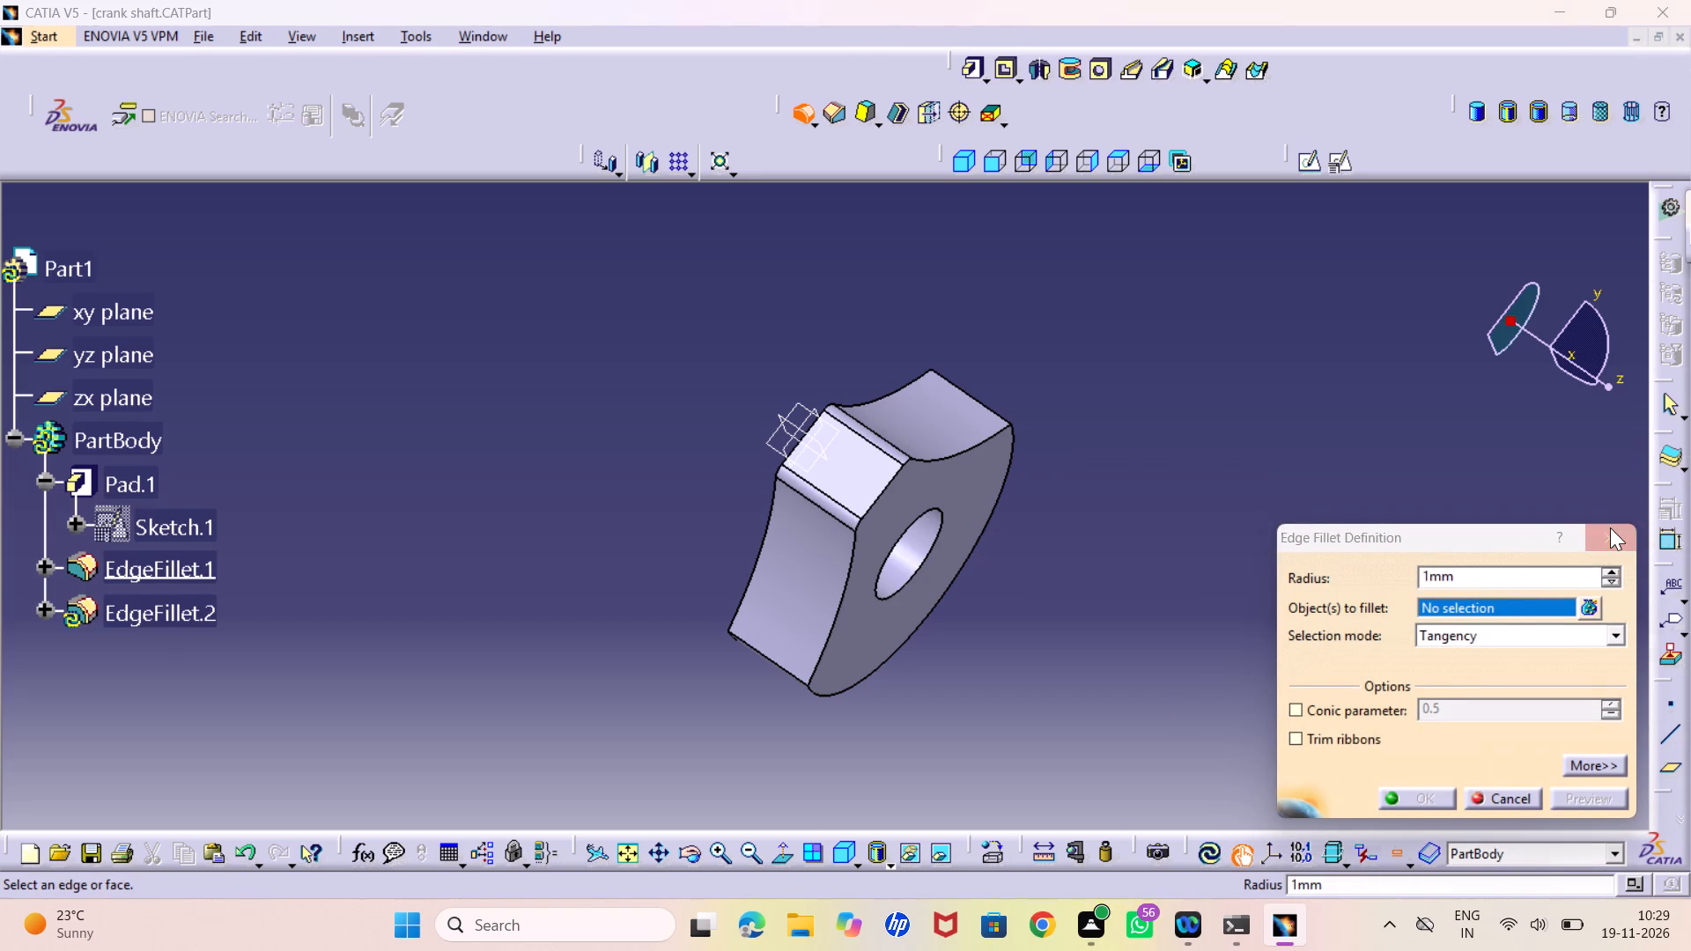
pyautogui.click(1002, 745)
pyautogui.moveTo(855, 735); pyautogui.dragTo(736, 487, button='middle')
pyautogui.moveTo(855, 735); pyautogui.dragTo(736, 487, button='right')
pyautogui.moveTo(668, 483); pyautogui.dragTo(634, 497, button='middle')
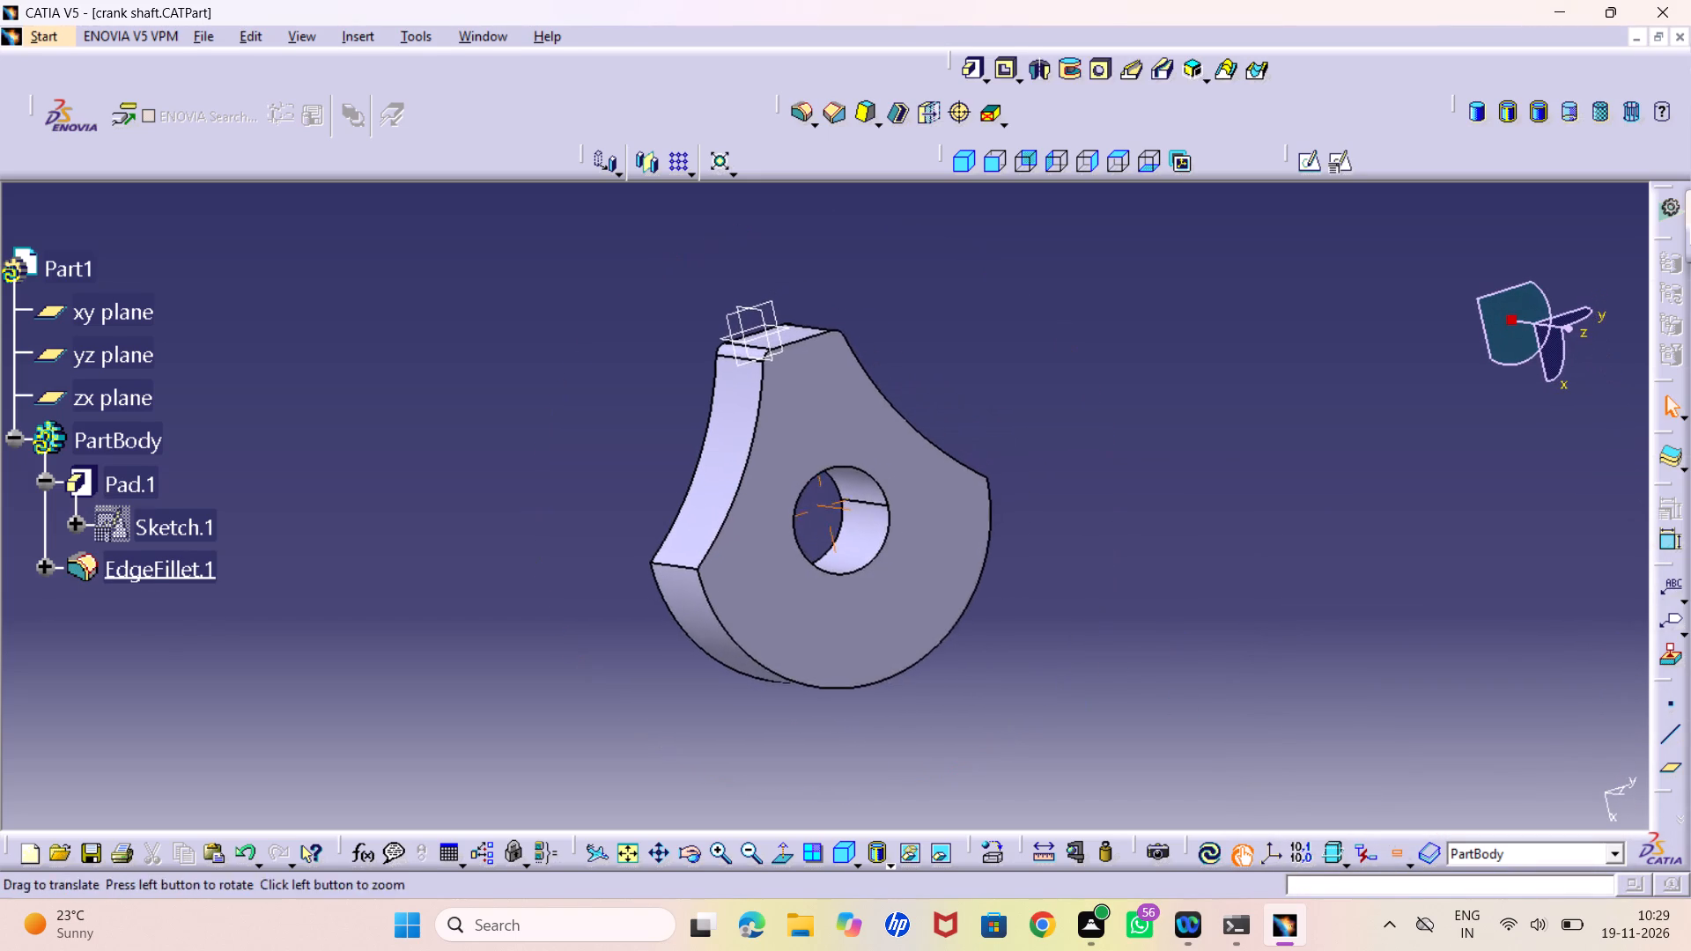
# Create a positioned sketch on the pad's large flat face, with implicit origin and orientation.
pyautogui.moveTo(634, 497); pyautogui.dragTo(633, 498, button='middle')
pyautogui.moveTo(917, 714); pyautogui.dragTo(937, 709, button='middle')
pyautogui.moveTo(816, 741); pyautogui.dragTo(1081, 640, button='middle')
pyautogui.moveTo(814, 741); pyautogui.dragTo(1081, 640, button='right')
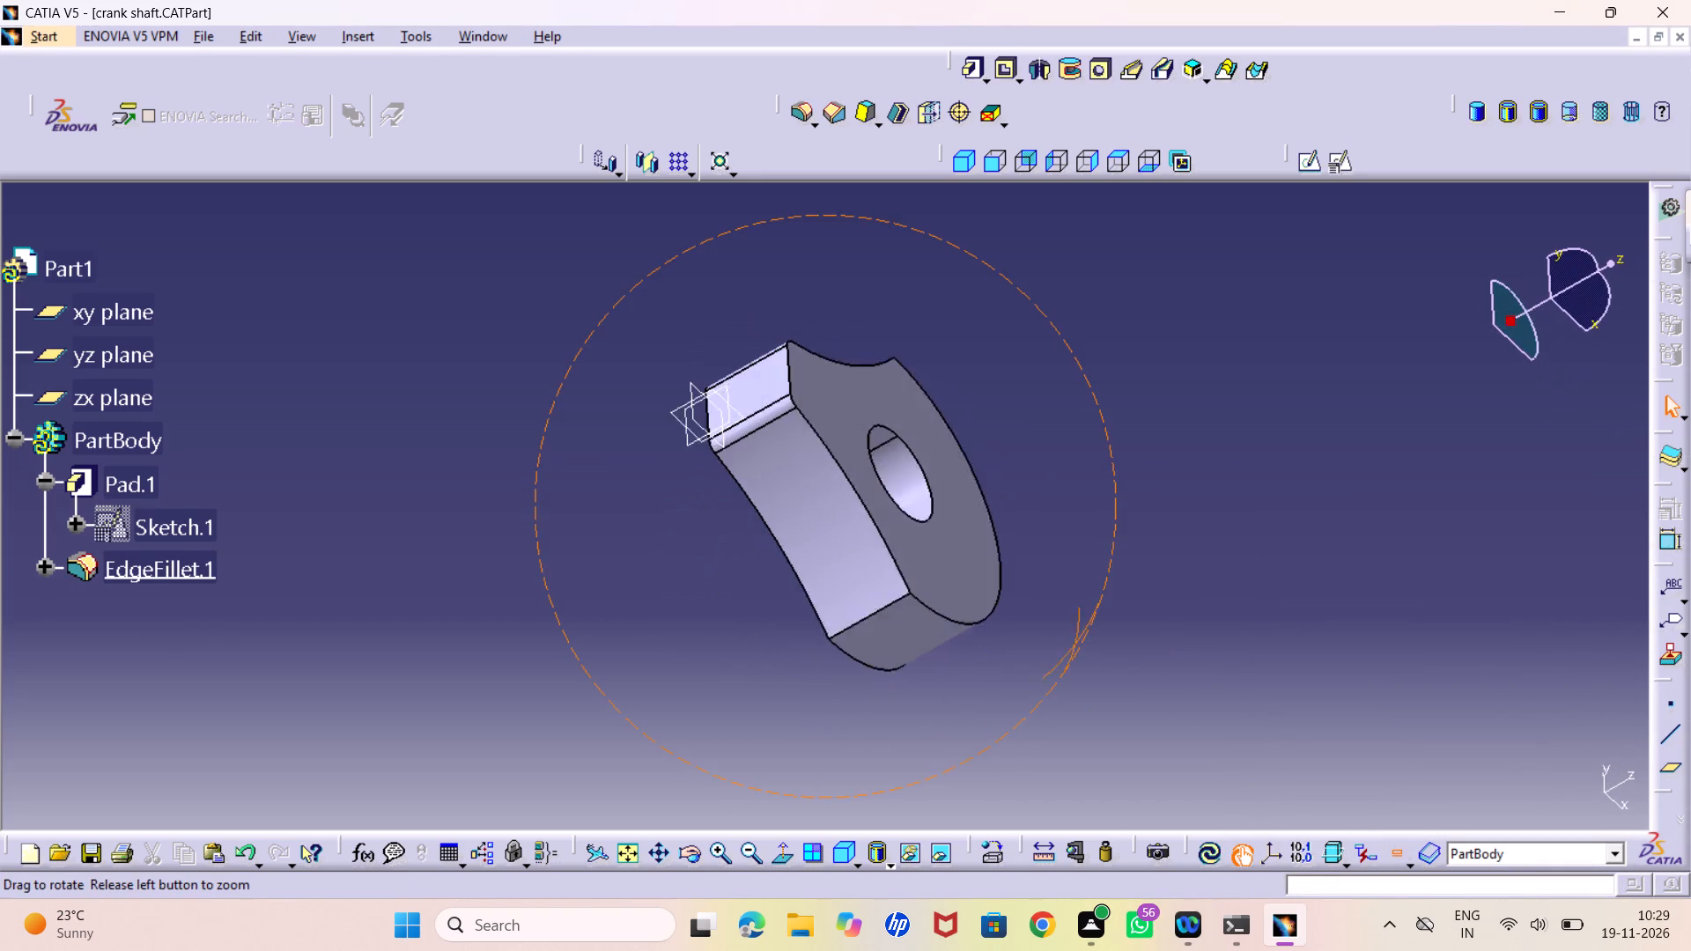
pyautogui.moveTo(1081, 640); pyautogui.dragTo(1086, 635, button='right')
pyautogui.moveTo(1081, 640); pyautogui.dragTo(1086, 635, button='middle')
pyautogui.moveTo(645, 560); pyautogui.dragTo(384, 625, button='middle')
pyautogui.moveTo(627, 564); pyautogui.dragTo(384, 625, button='right')
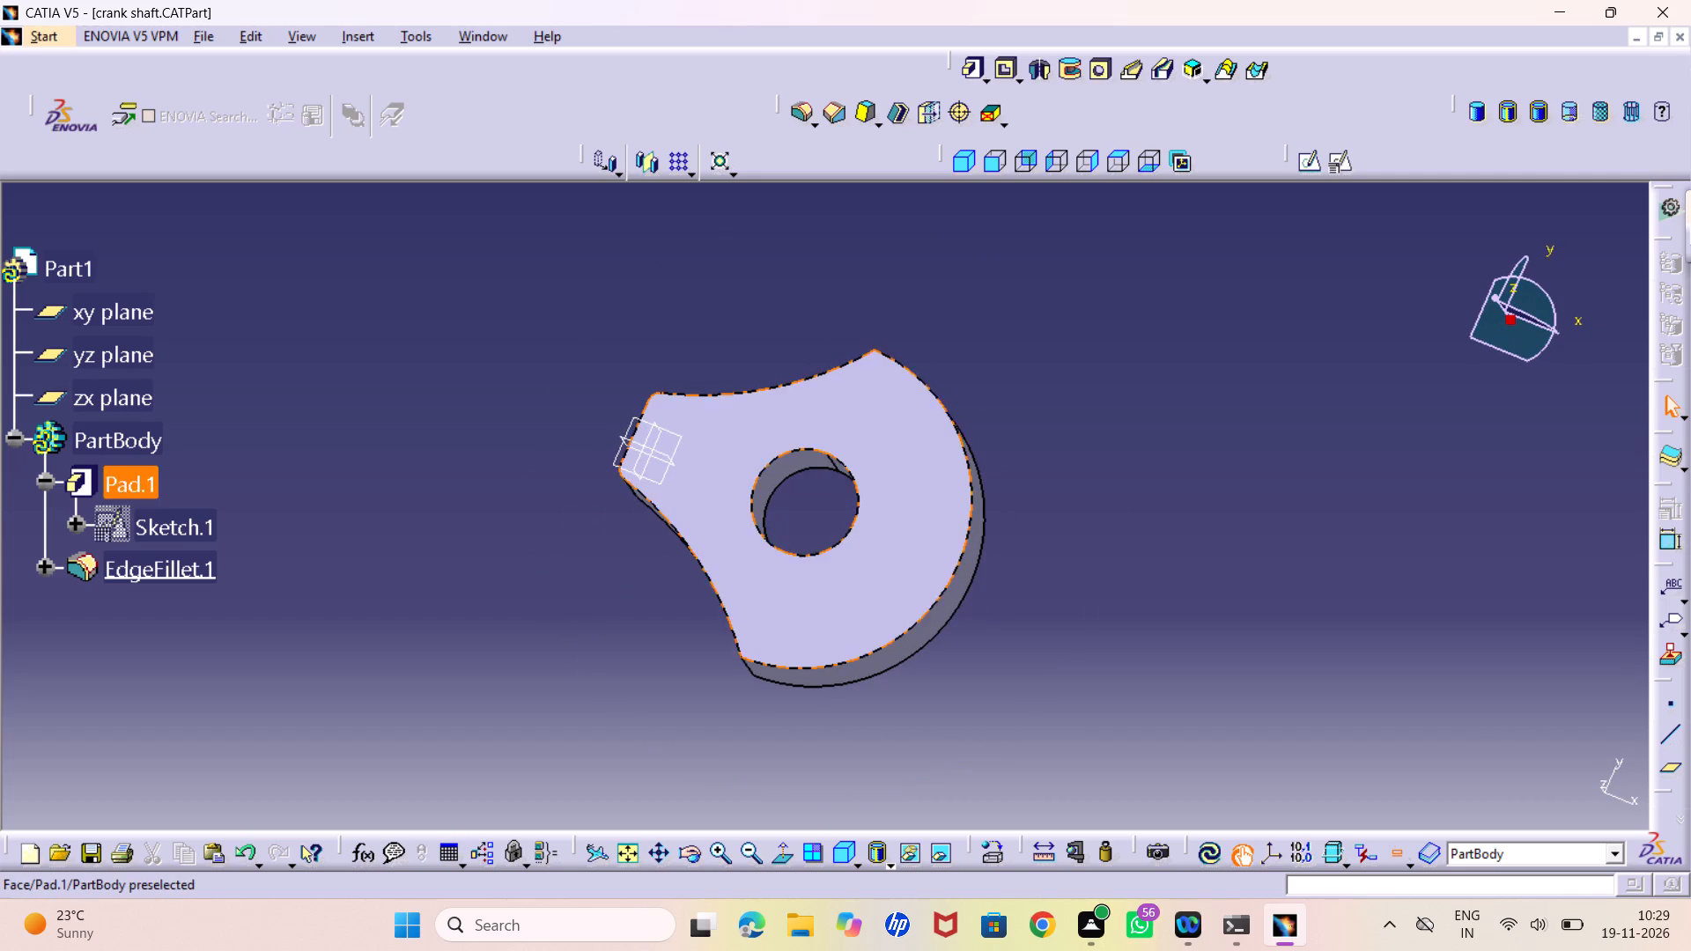
pyautogui.click(724, 459)
pyautogui.click(1343, 158)
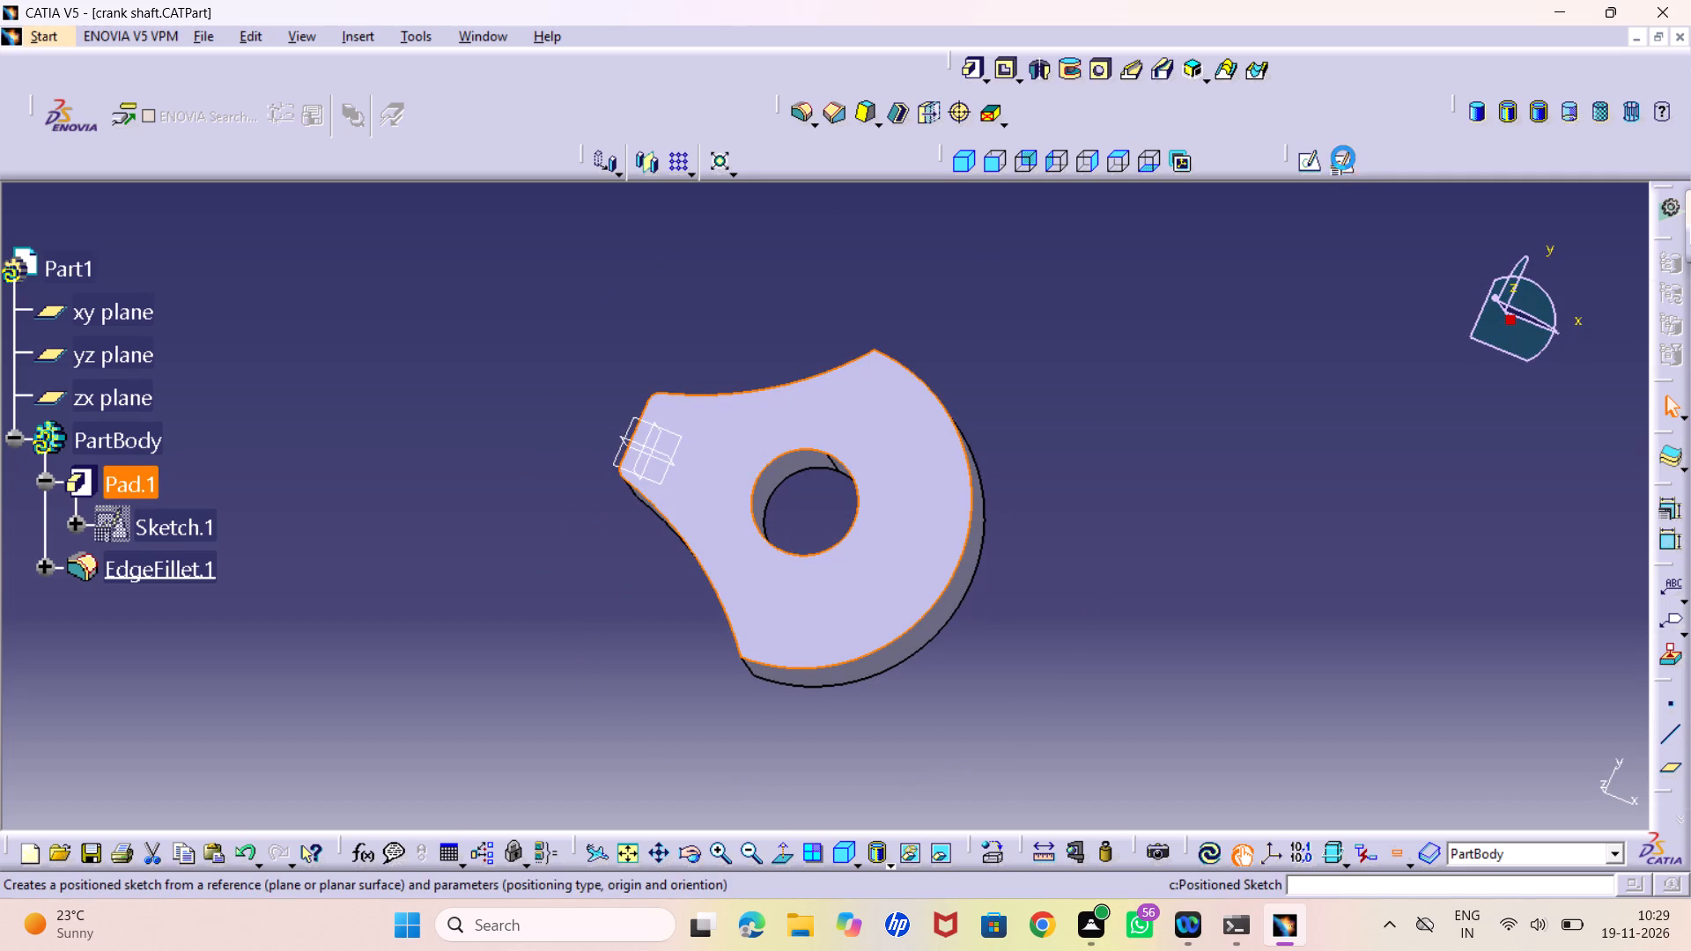
pyautogui.click(1510, 789)
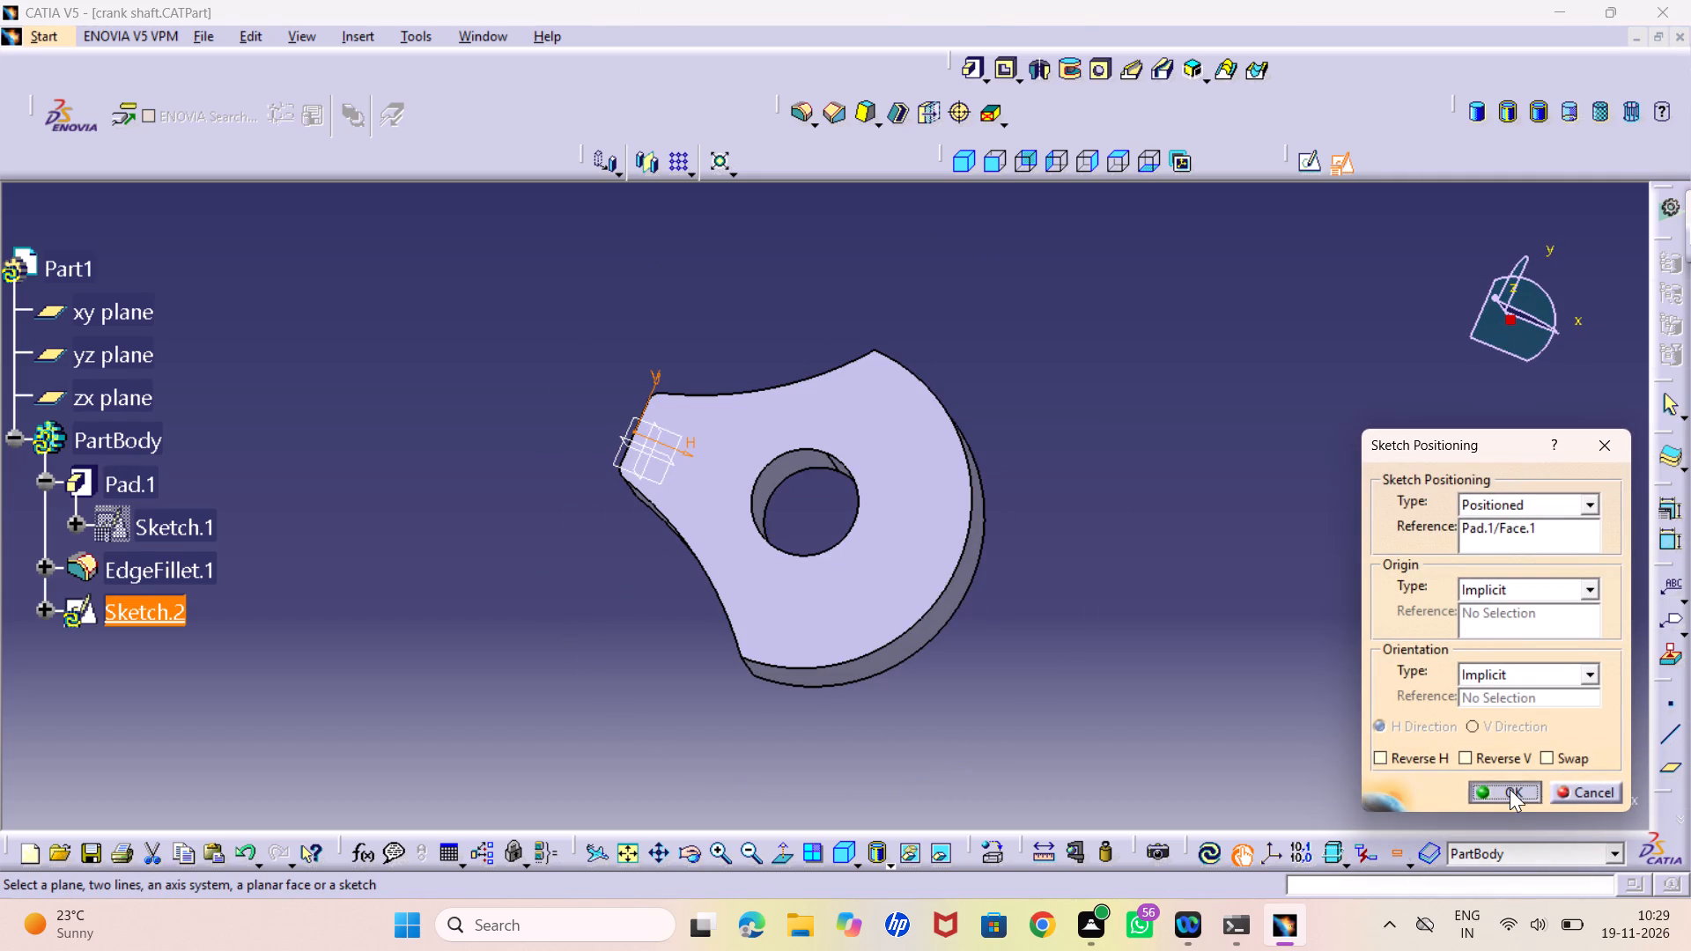
# Detach the set of circle tools and dock it in line with the sketch transformation tools.
pyautogui.moveTo(971, 740); pyautogui.dragTo(947, 689, button='middle')
pyautogui.rightClick(971, 740)
pyautogui.moveTo(822, 708); pyautogui.dragTo(1012, 668, button='middle')
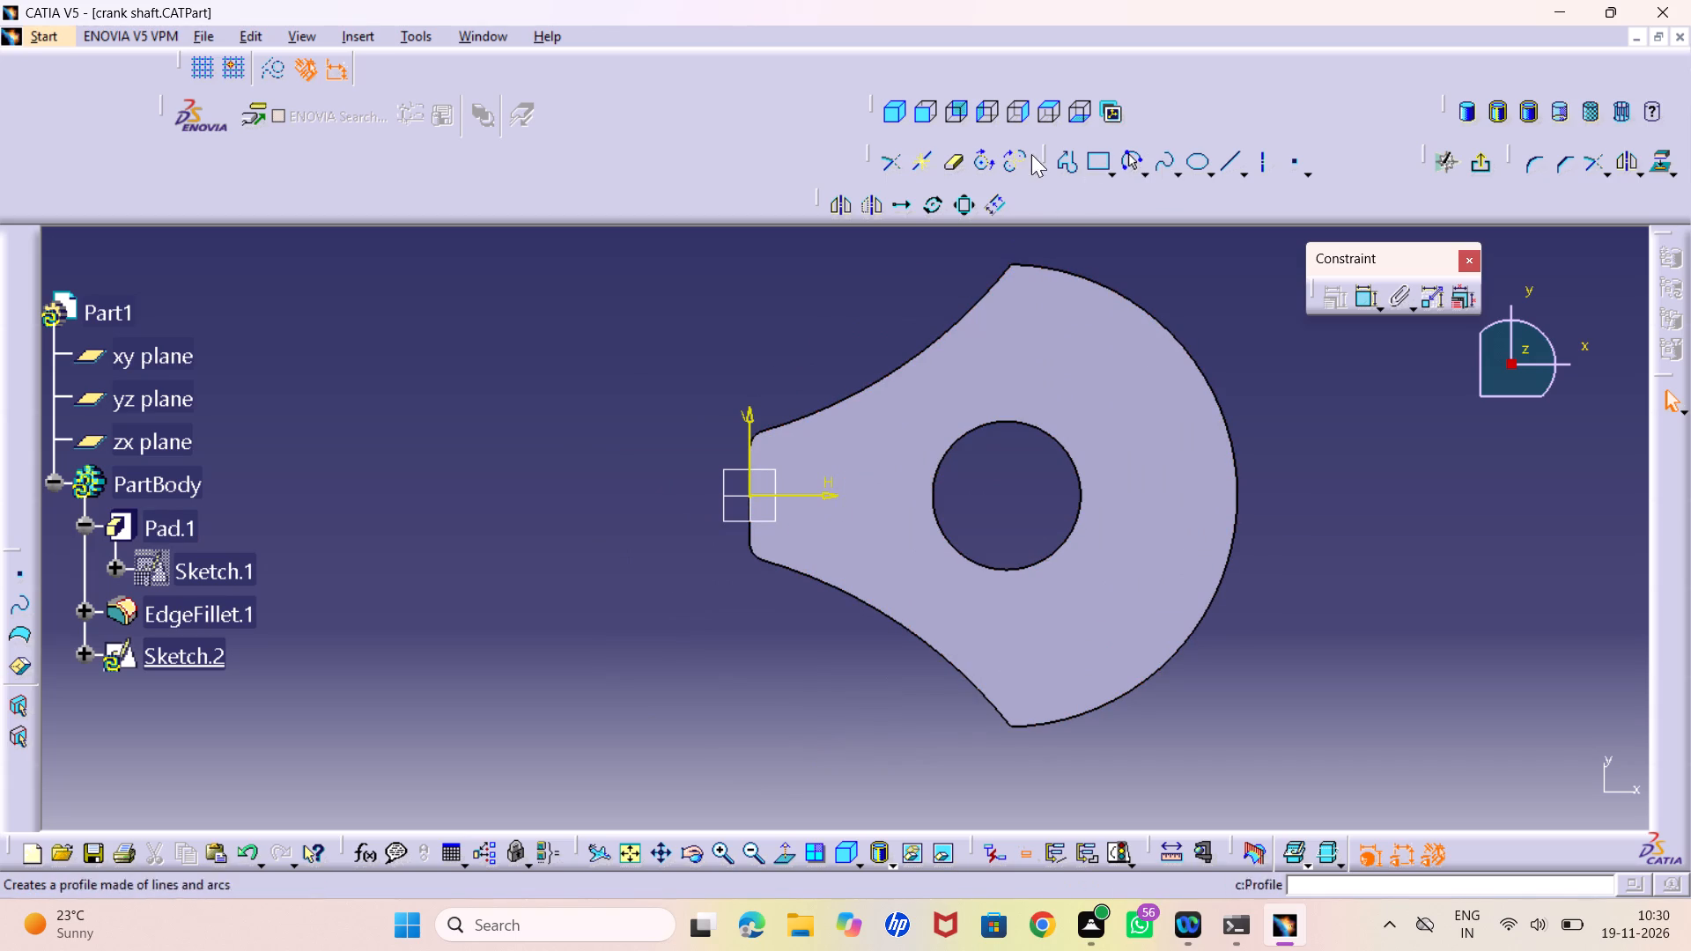
pyautogui.click(1145, 161)
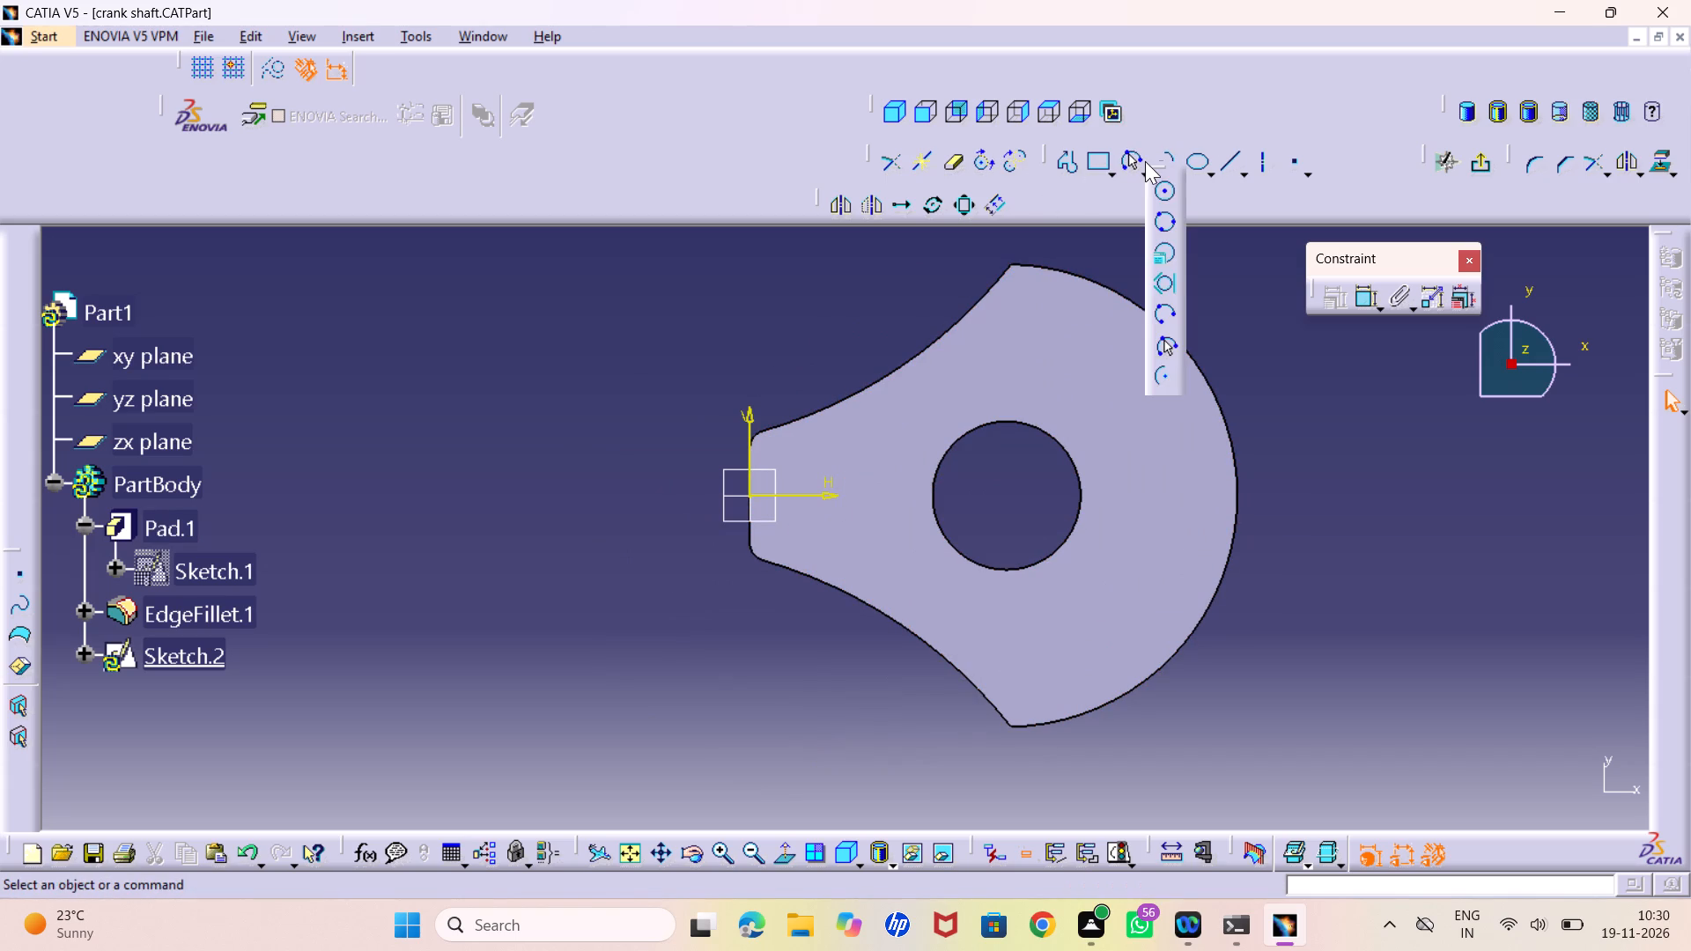
pyautogui.moveTo(1156, 169); pyautogui.dragTo(830, 232)
pyautogui.moveTo(830, 232); pyautogui.dragTo(602, 235)
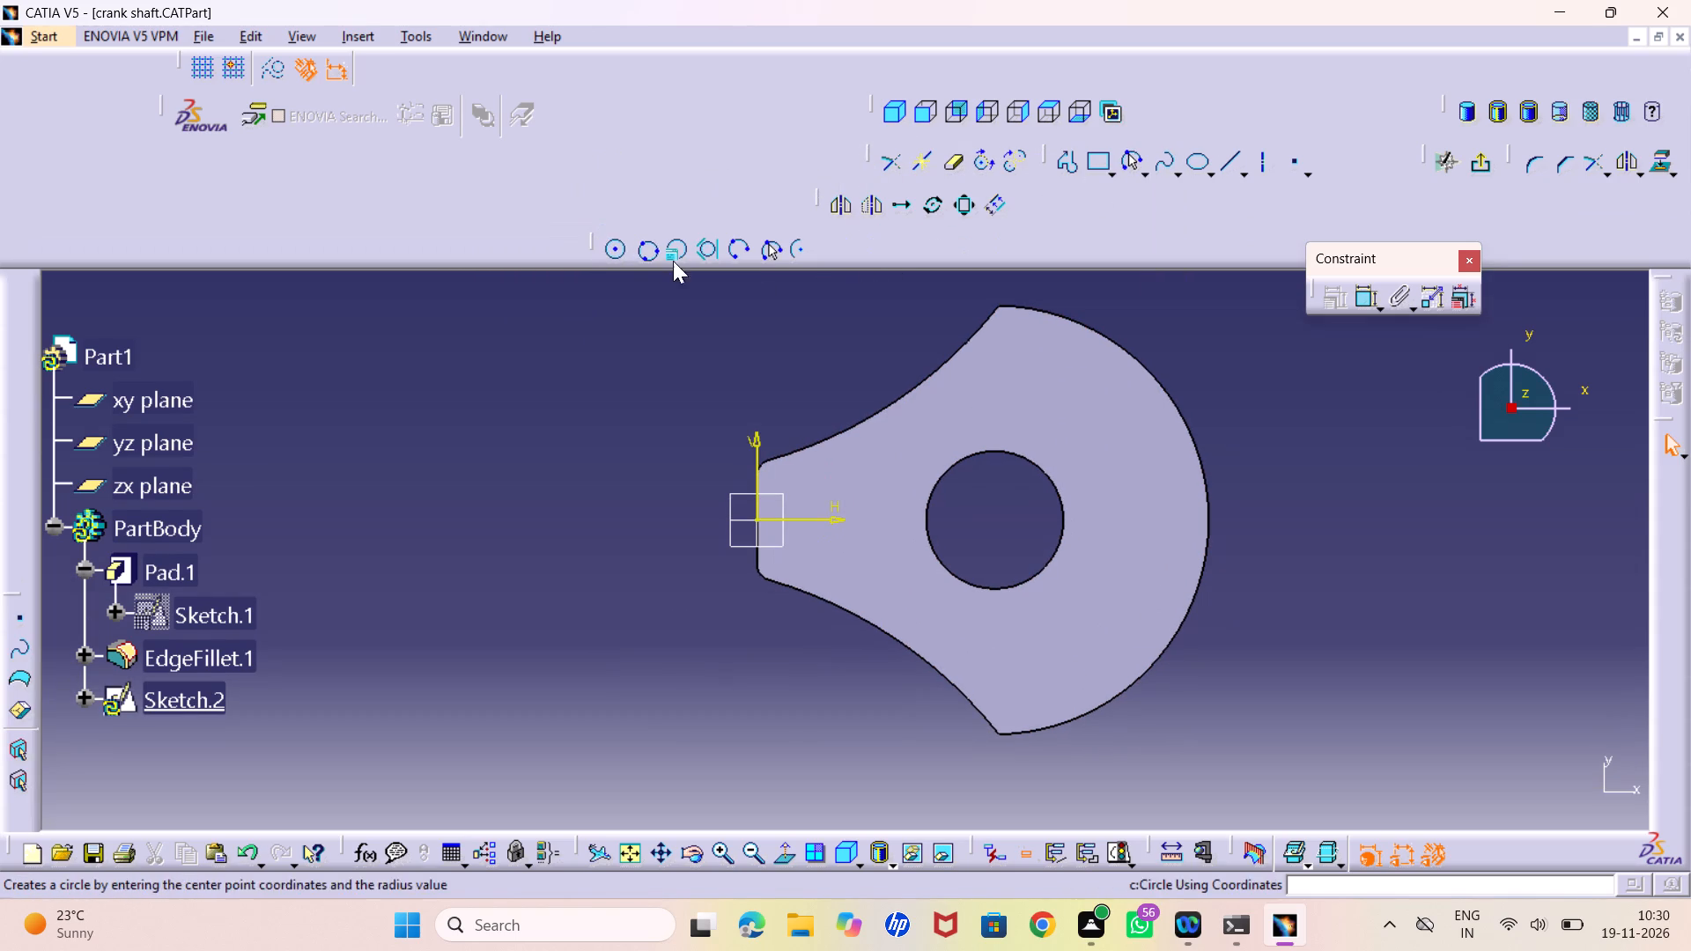
pyautogui.moveTo(592, 242); pyautogui.dragTo(504, 204)
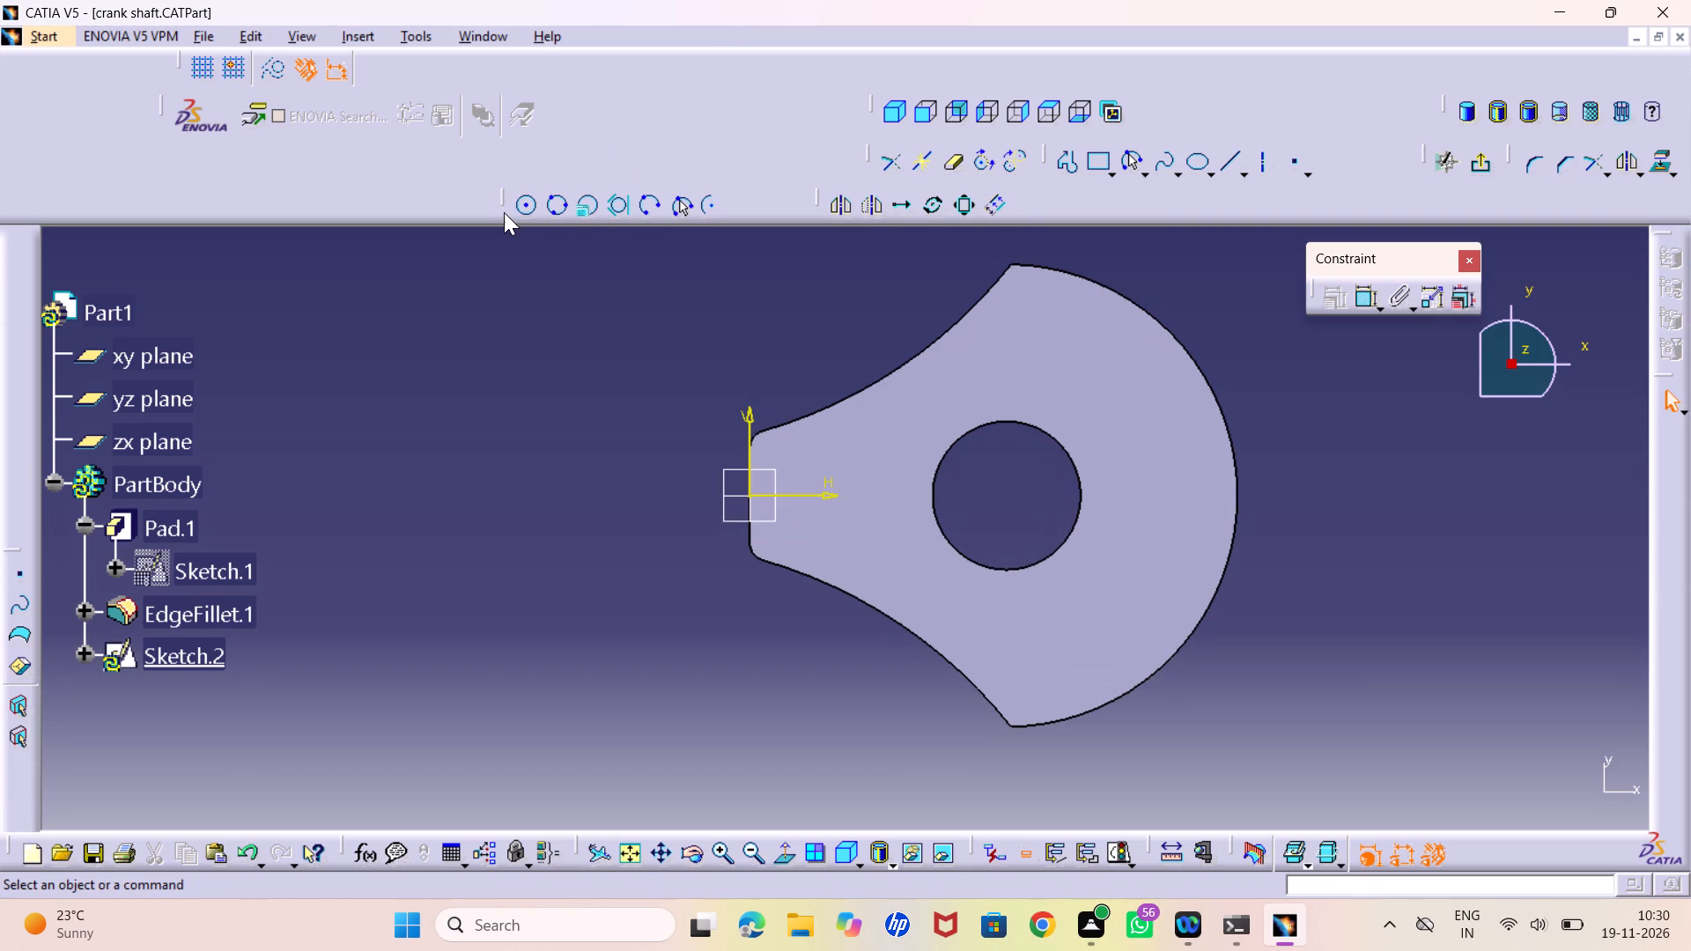
# Sketch a circle about 4.4 mm in diameter on the horizontal axis, about 5 mm from the origin towards the hole.
pyautogui.doubleClick(524, 207)
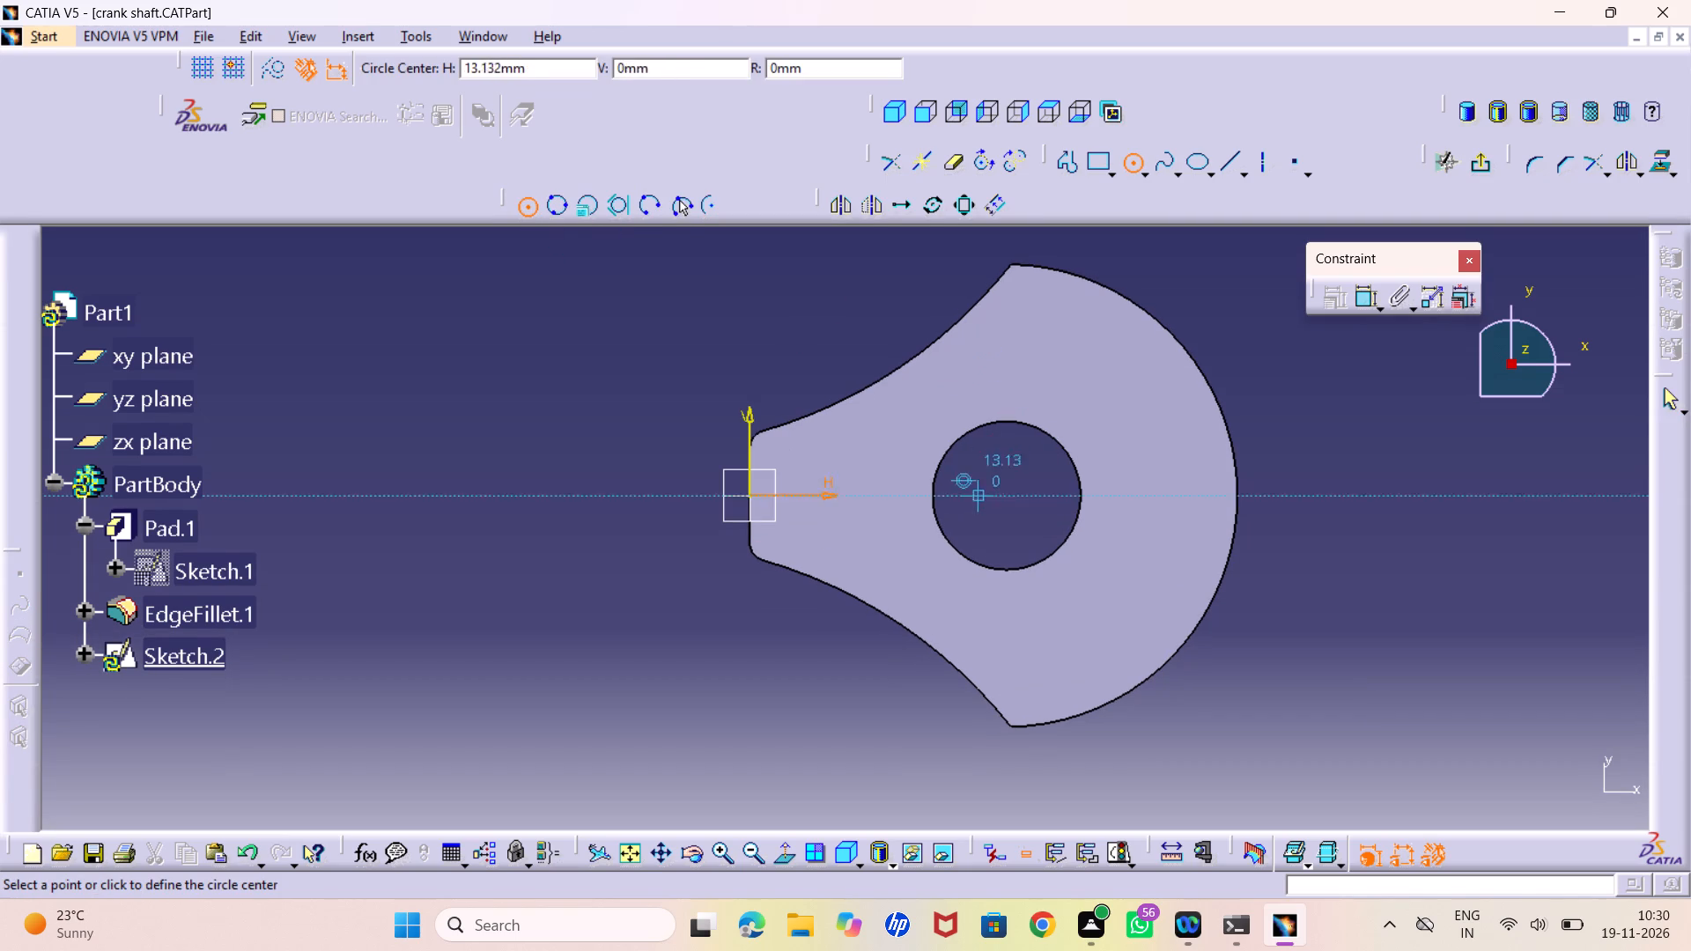
pyautogui.click(841, 495)
pyautogui.click(860, 527)
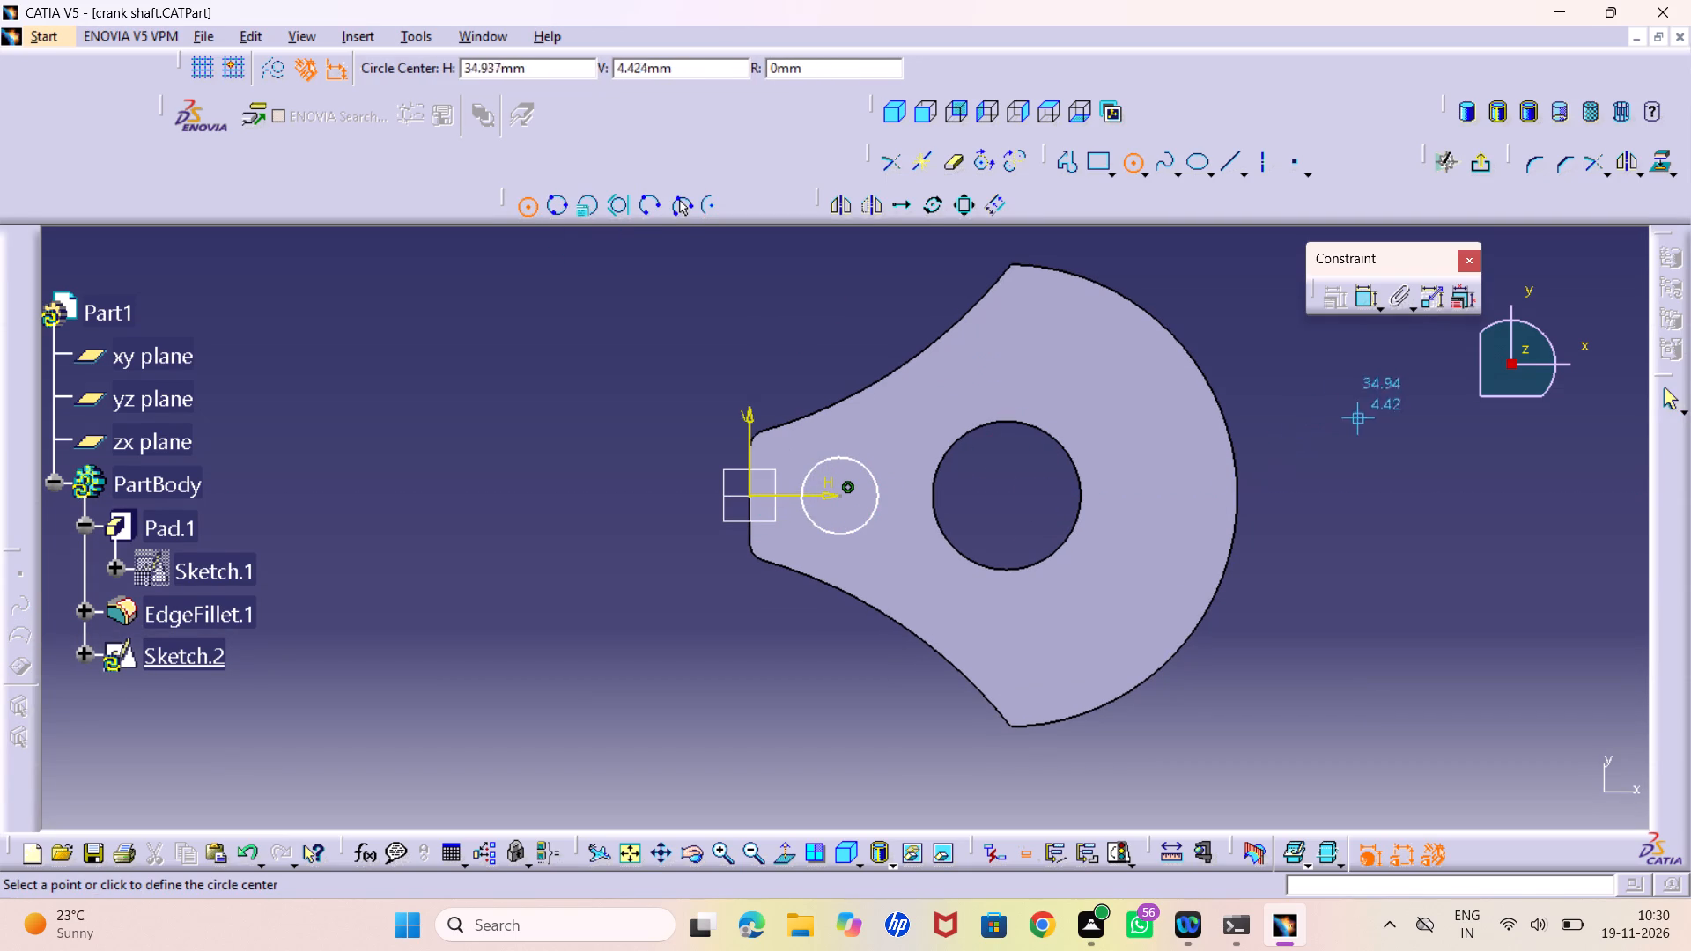
# Dimension the small circle's diameter and set it to 5 mm.
pyautogui.doubleClick(1365, 295)
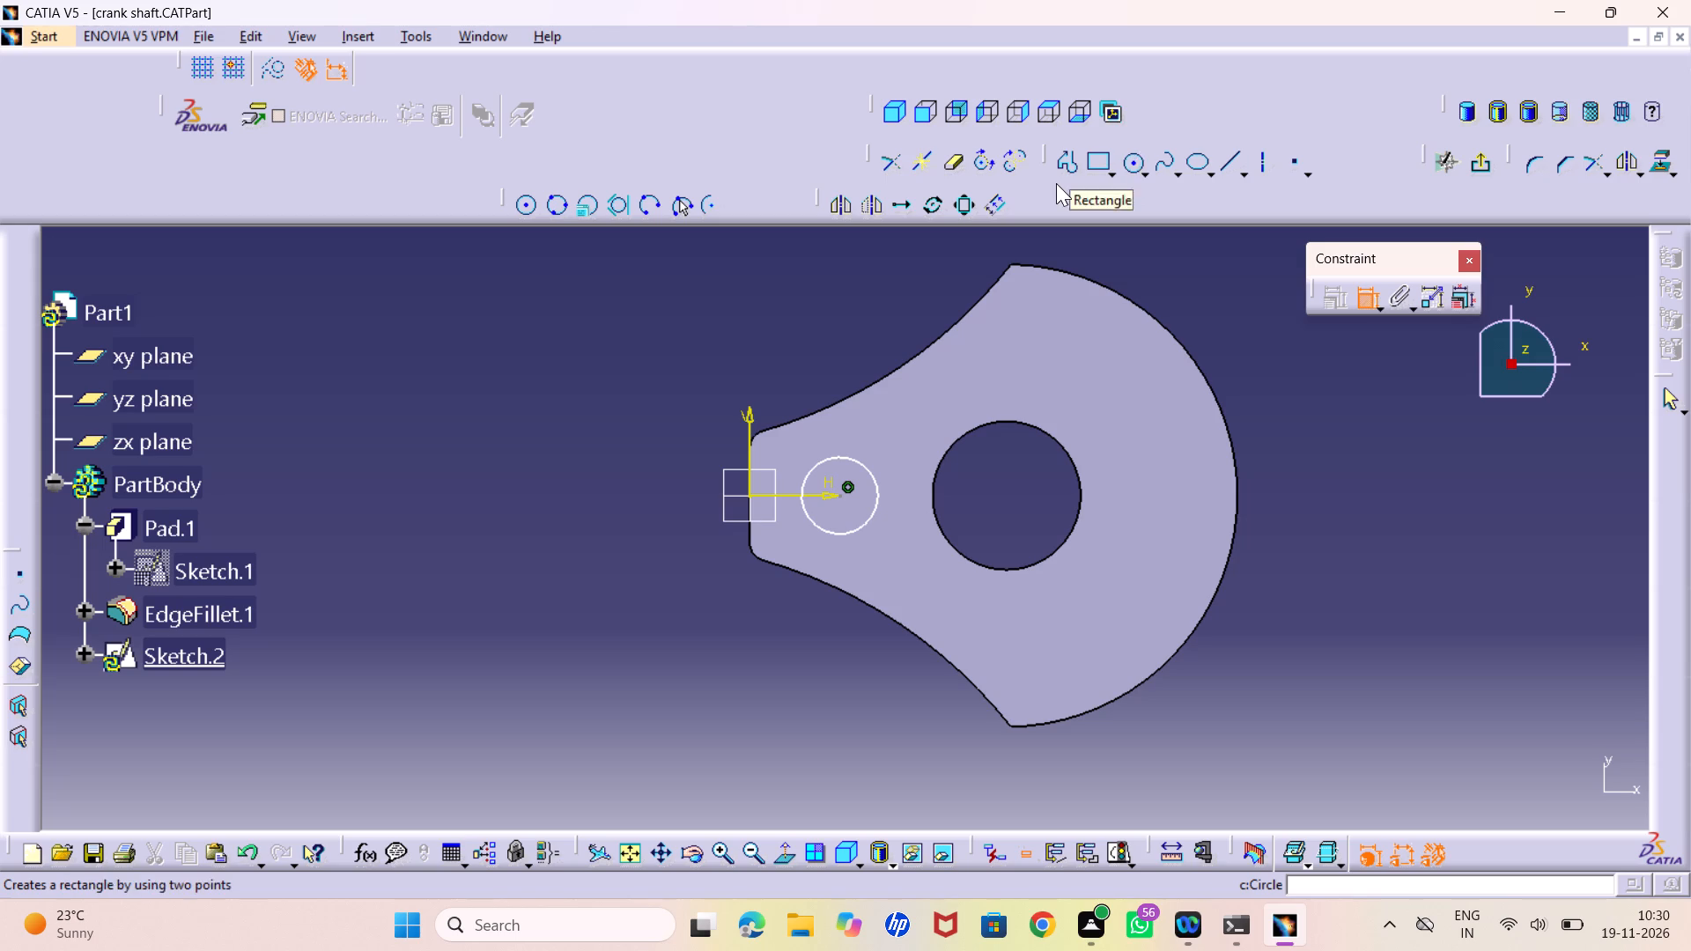
pyautogui.click(810, 525)
pyautogui.click(786, 334)
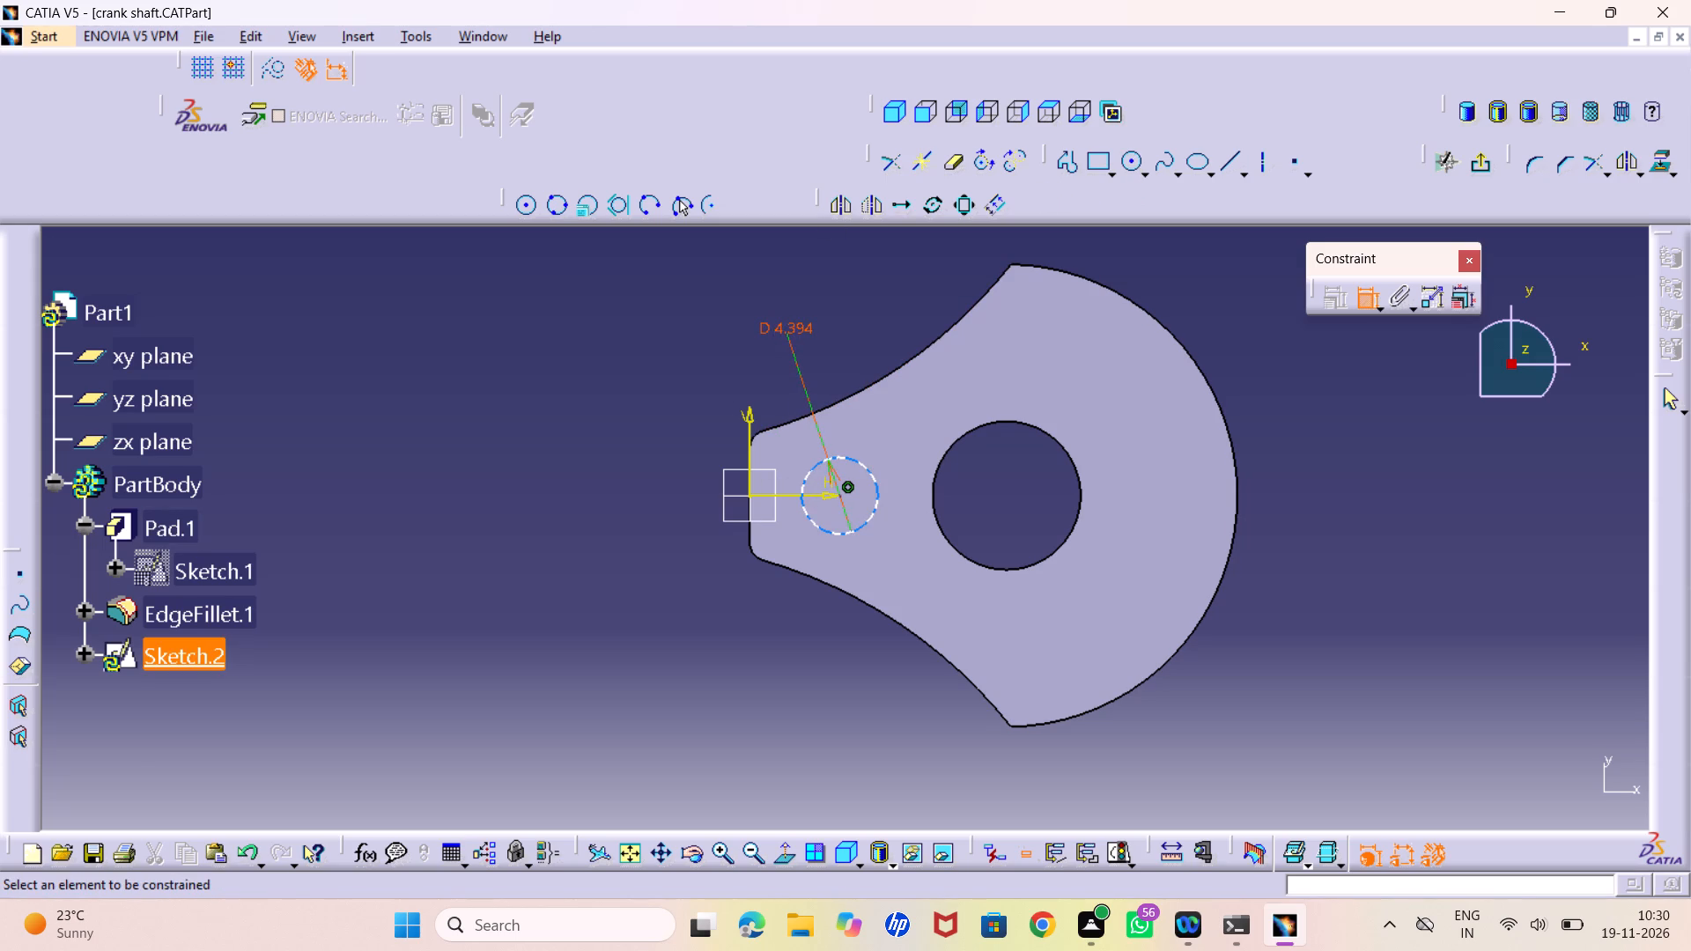
pyautogui.doubleClick(790, 321)
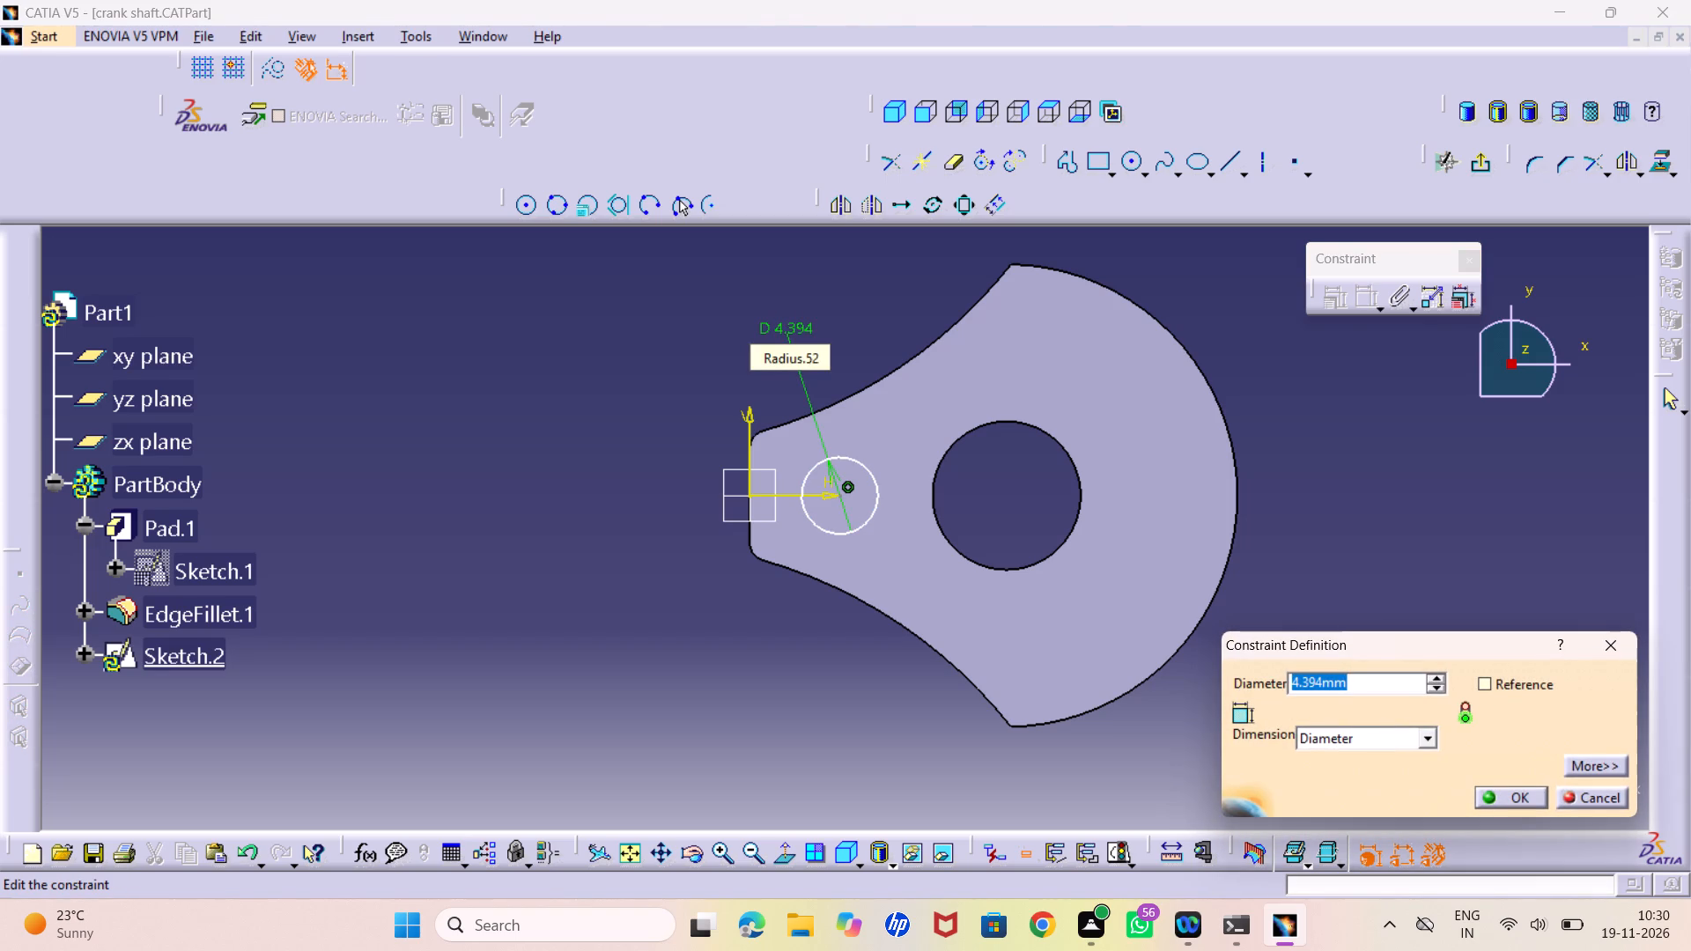
pyautogui.write('2.5')
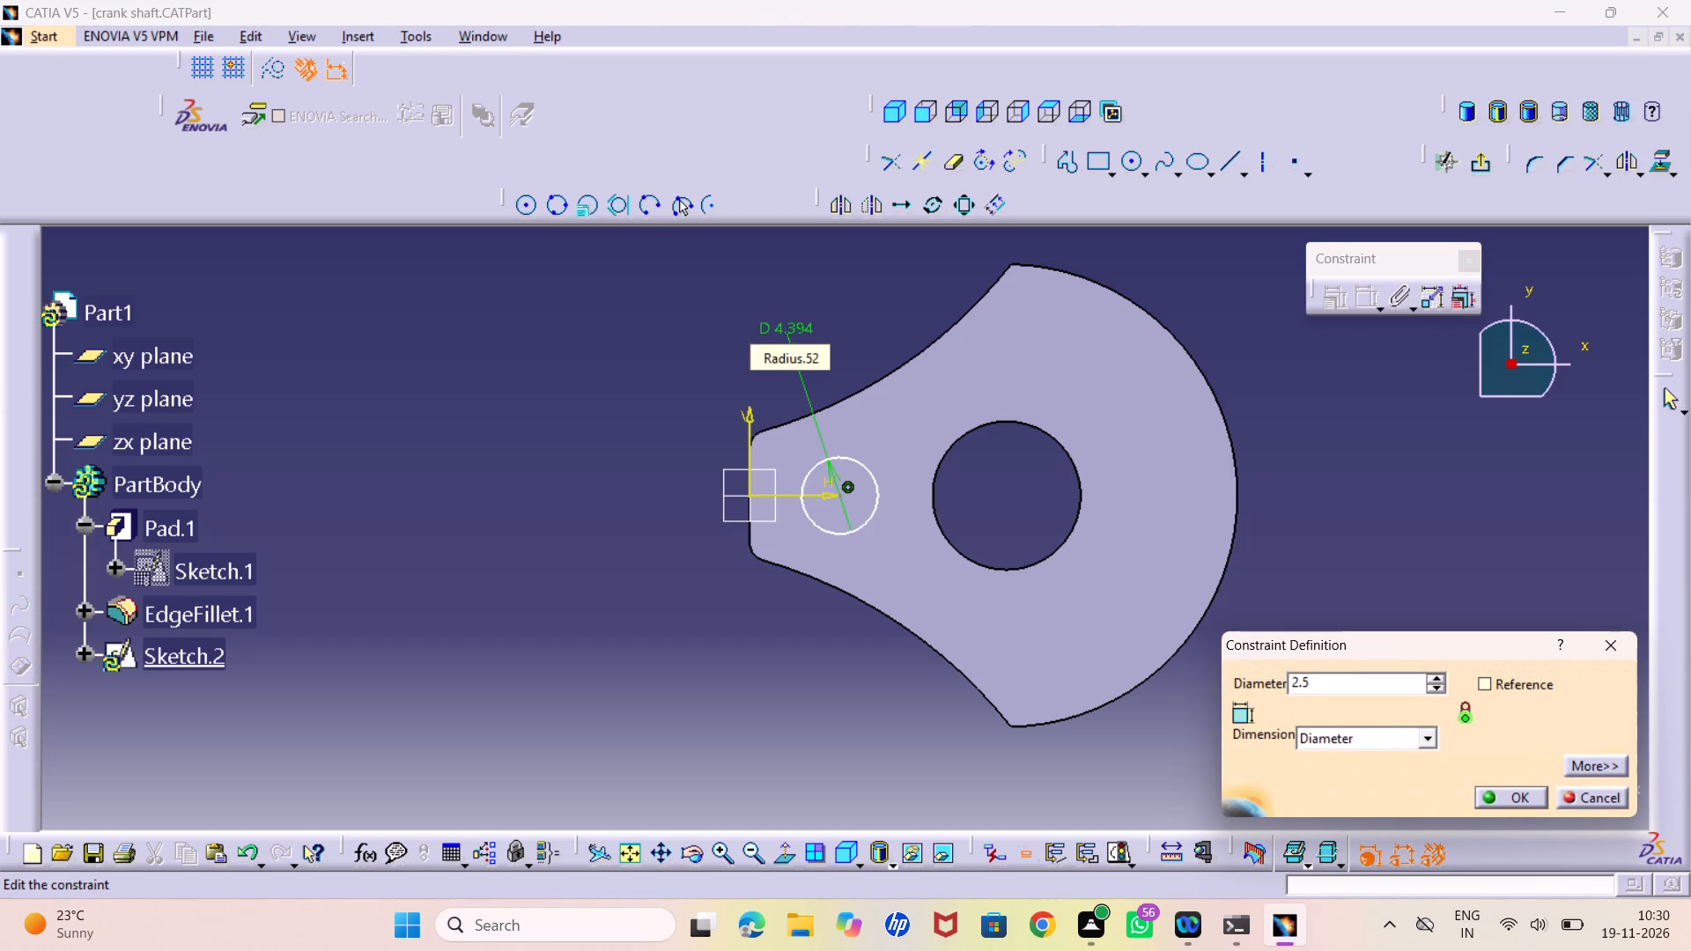
pyautogui.press('BackSpace')
pyautogui.press('BackSpace')
pyautogui.press('BackSpace')
pyautogui.press('5')
pyautogui.press('Return')
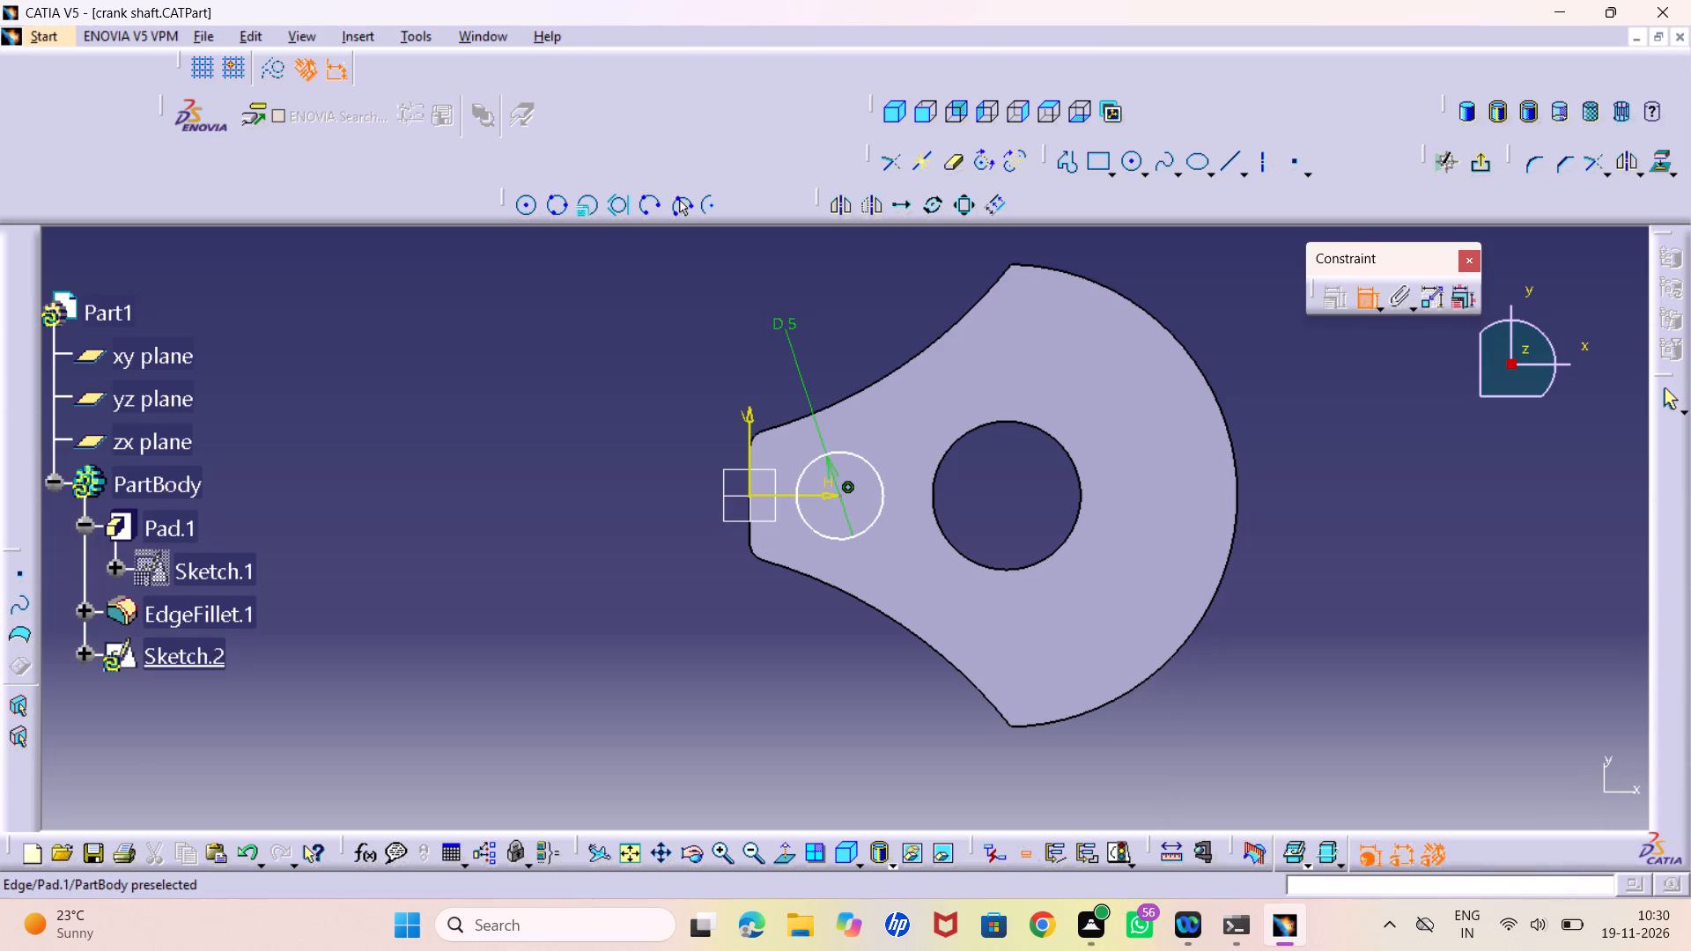
# Sketch a second circle about 10 mm in diameter around the existing hole, centred near the hole's centre.
pyautogui.moveTo(840, 676); pyautogui.dragTo(816, 608, button='middle')
pyautogui.rightClick(840, 676)
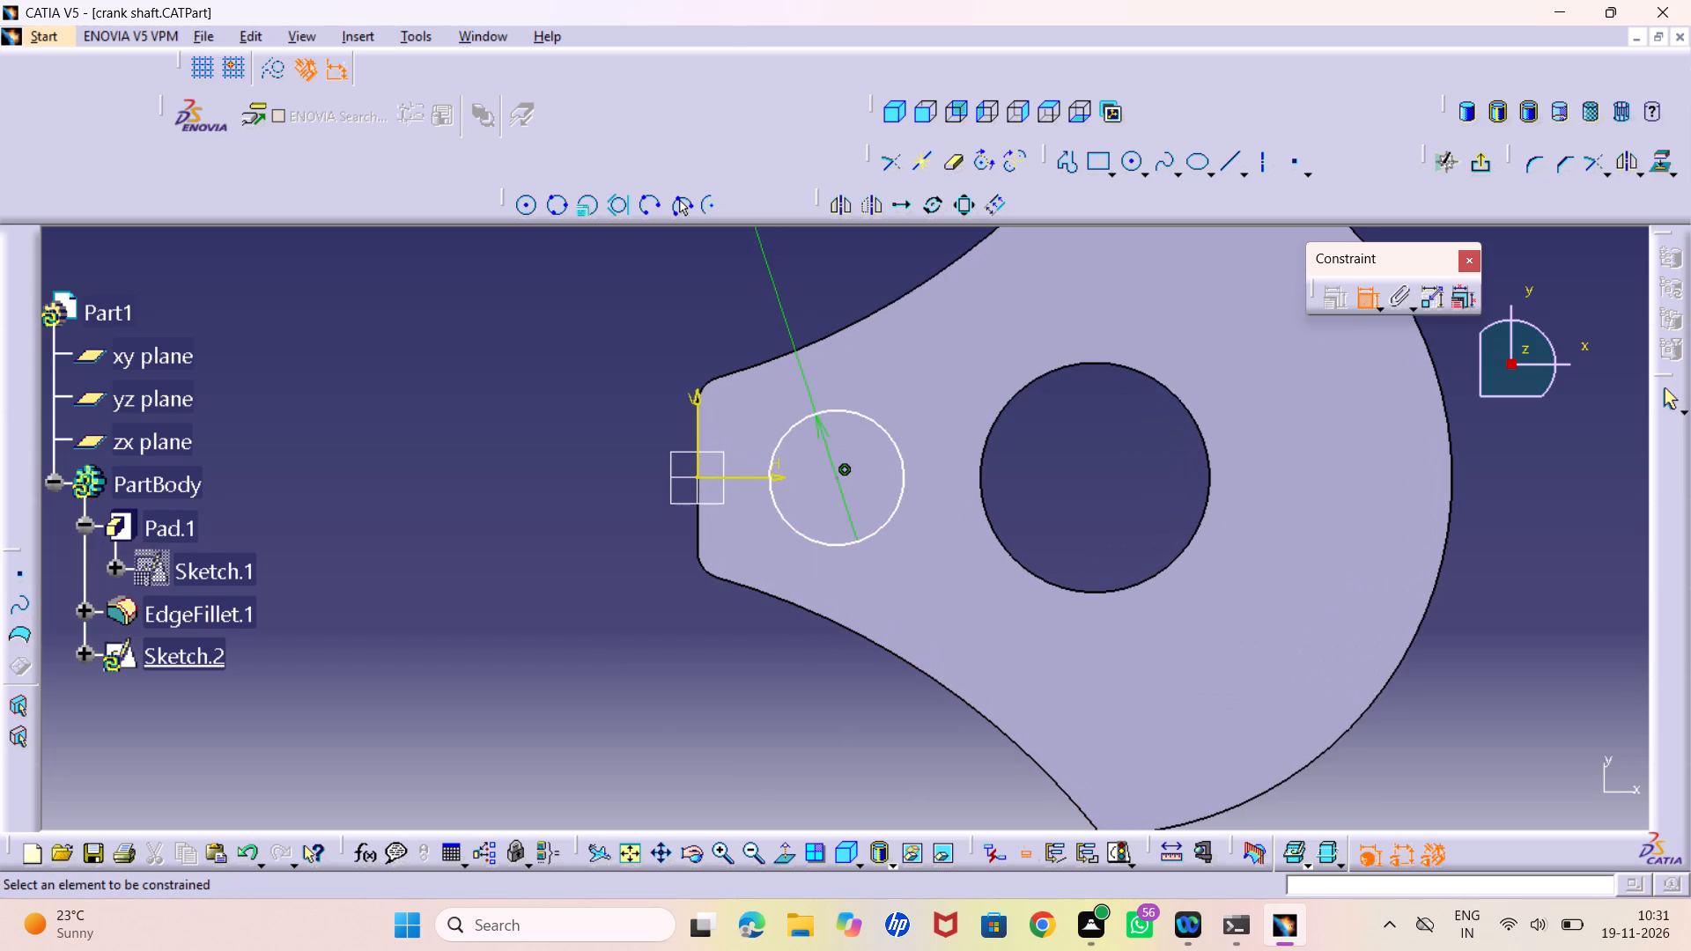
pyautogui.moveTo(644, 692); pyautogui.dragTo(644, 758, button='middle')
pyautogui.rightClick(644, 692)
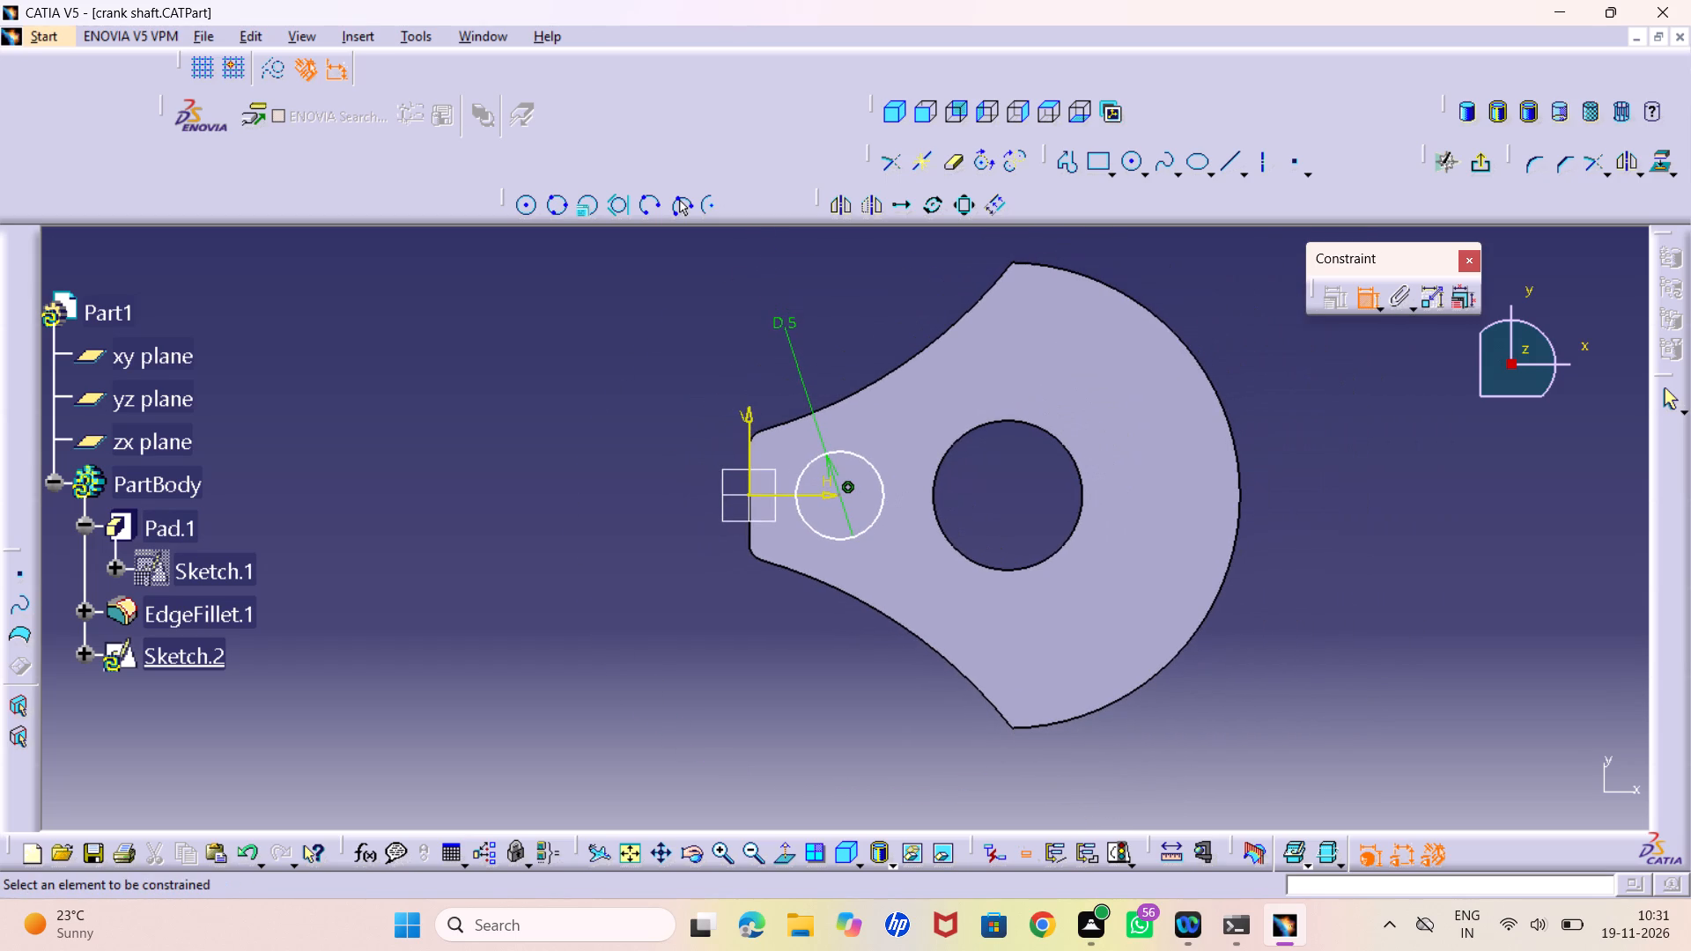
pyautogui.moveTo(685, 723); pyautogui.dragTo(623, 715, button='middle')
pyautogui.rightClick(629, 734)
pyautogui.moveTo(651, 707); pyautogui.dragTo(663, 732, button='middle')
pyautogui.rightClick(653, 706)
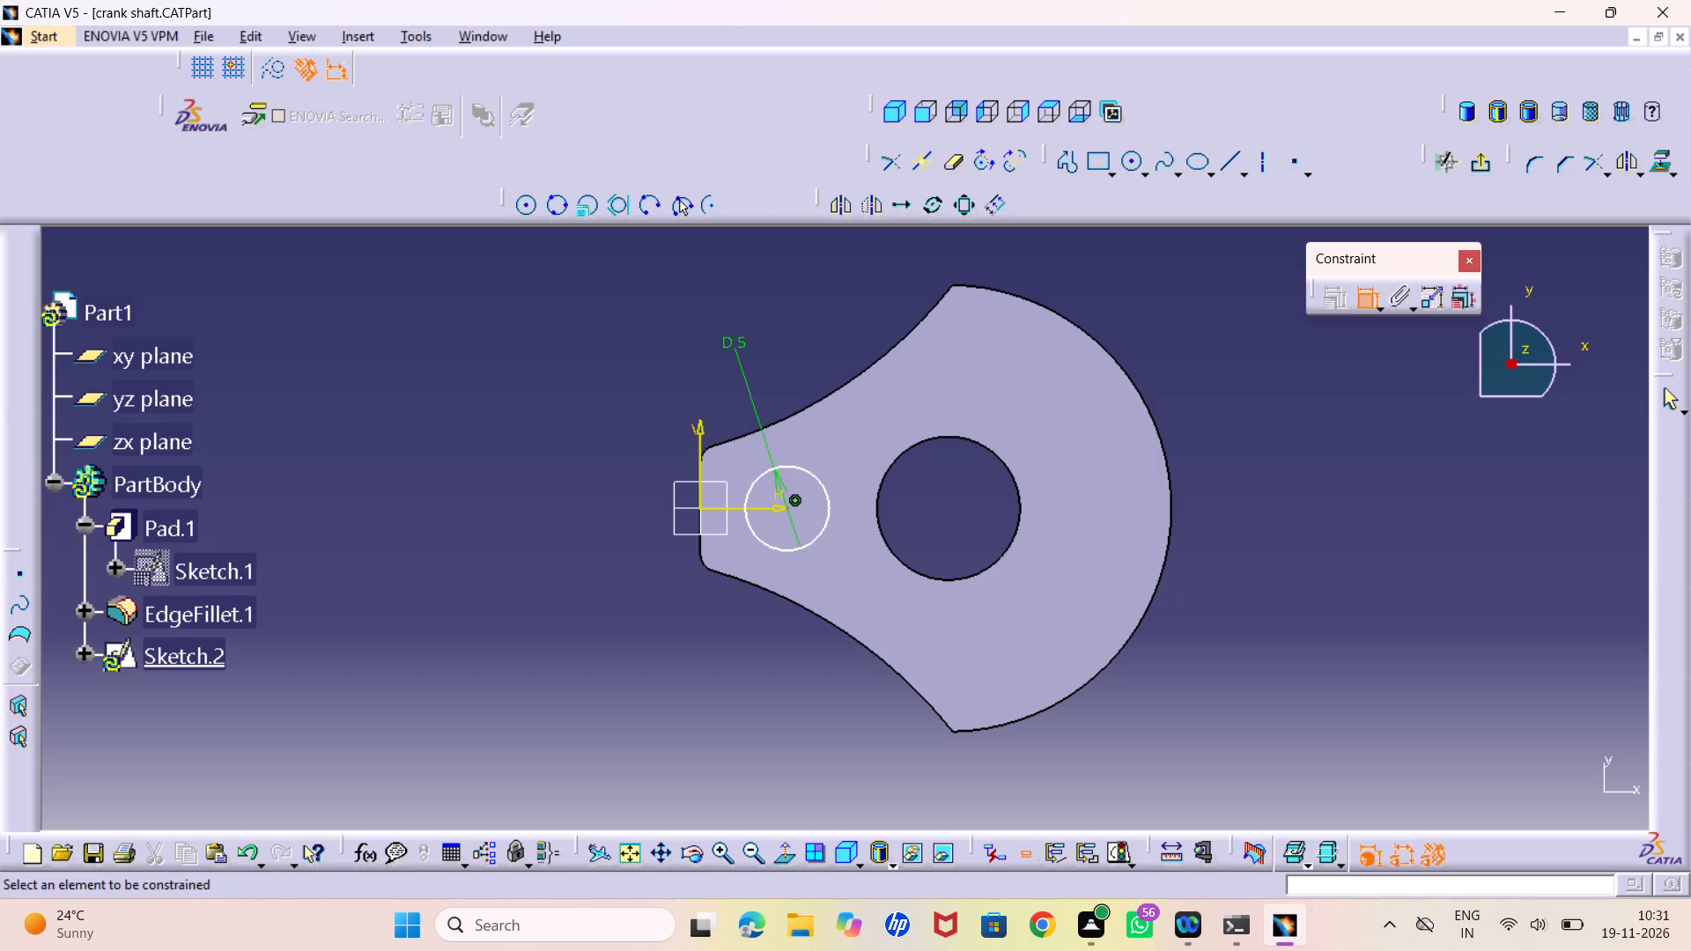
pyautogui.click(1134, 162)
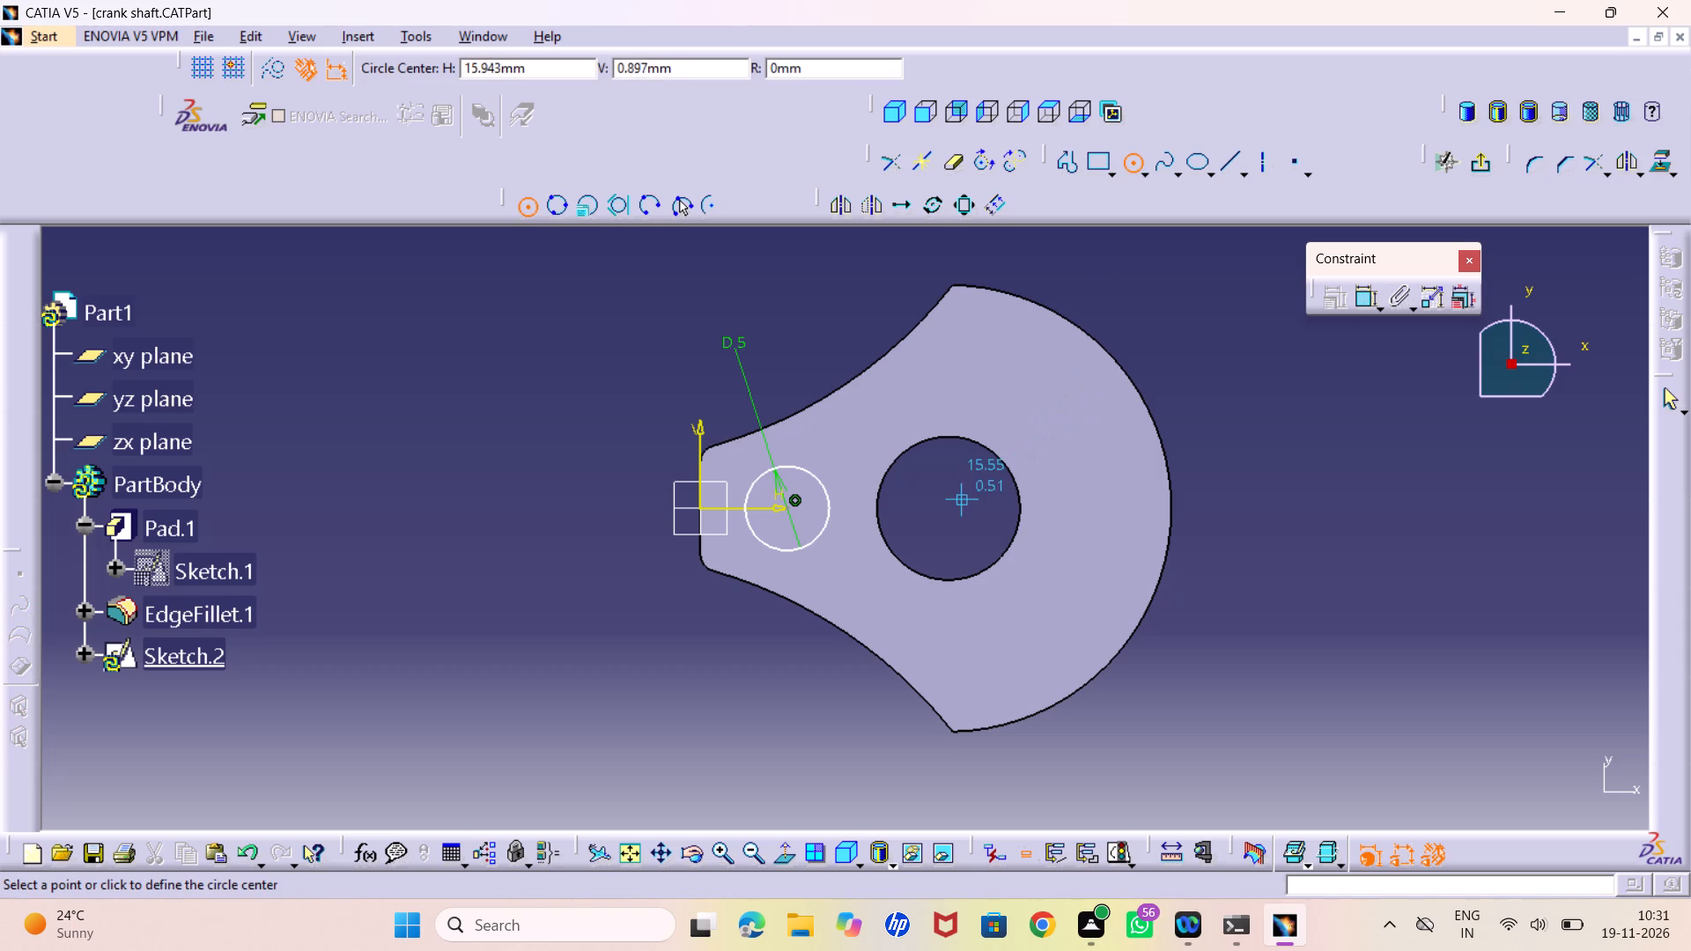
pyautogui.click(956, 511)
pyautogui.click(992, 584)
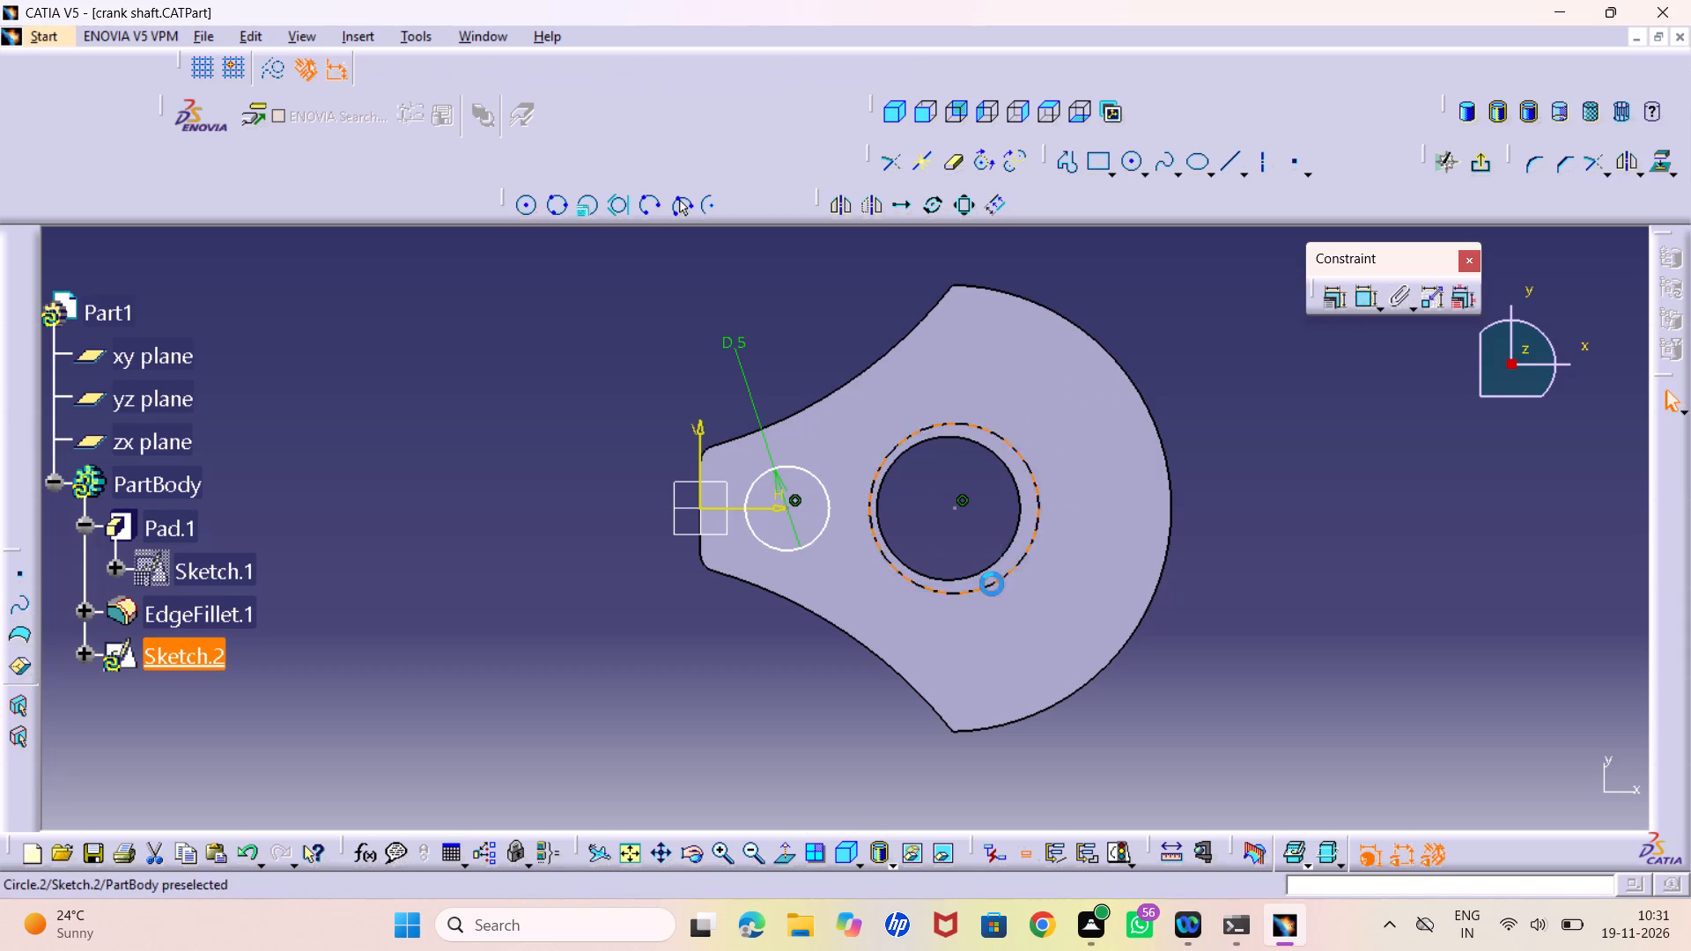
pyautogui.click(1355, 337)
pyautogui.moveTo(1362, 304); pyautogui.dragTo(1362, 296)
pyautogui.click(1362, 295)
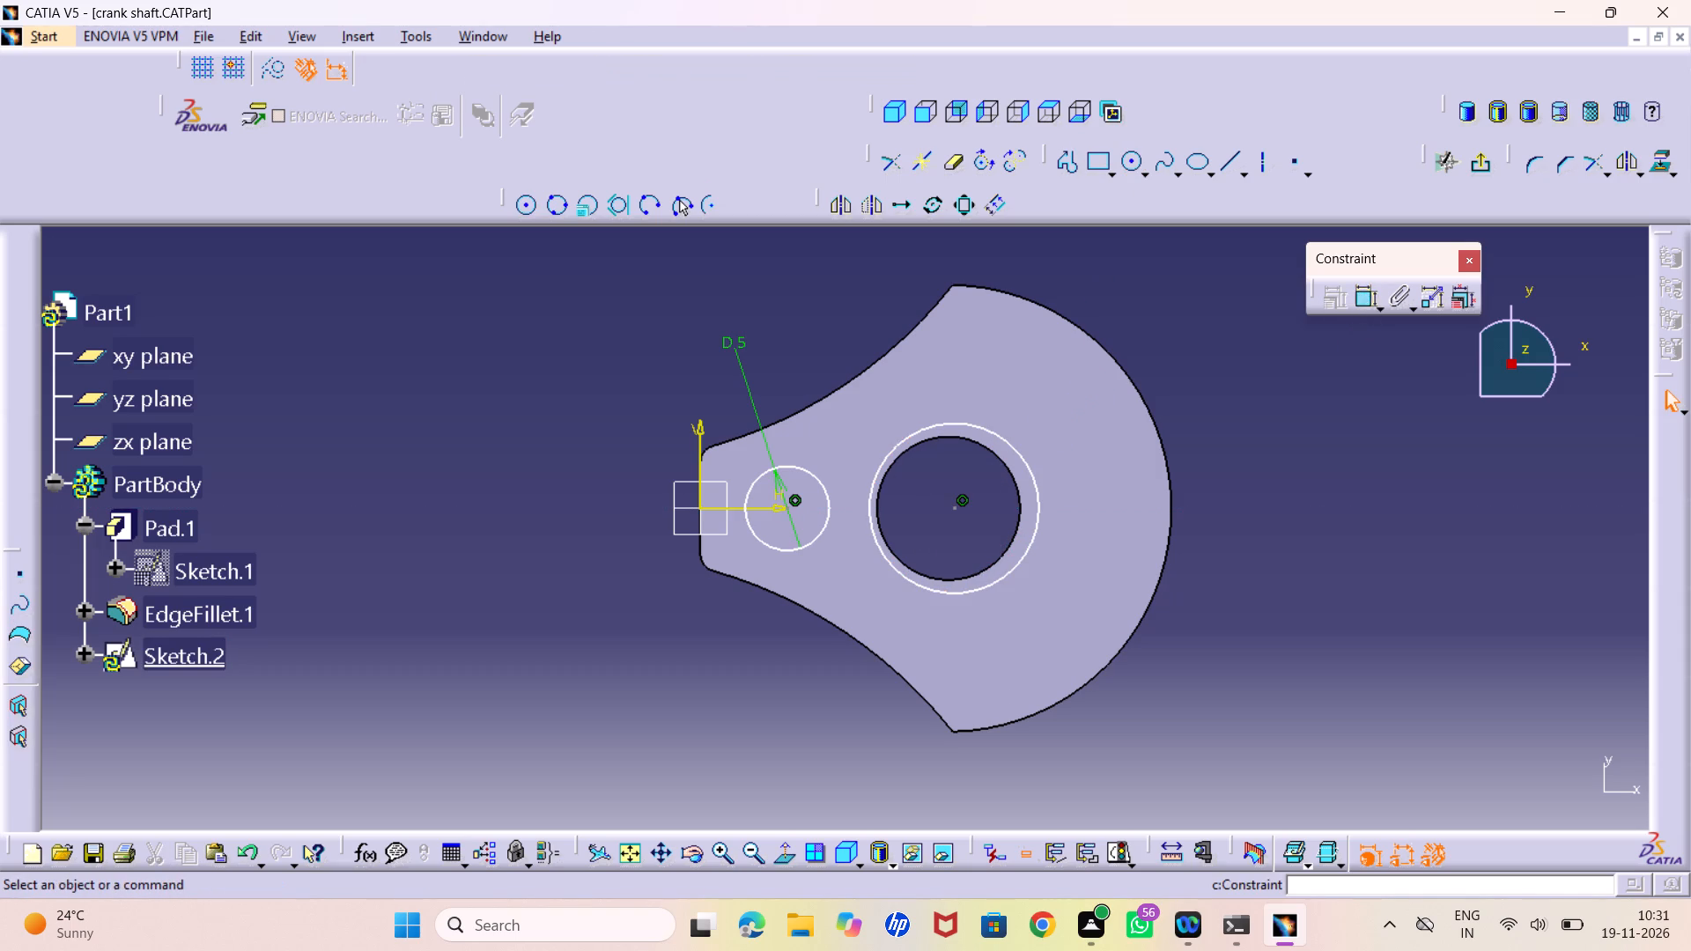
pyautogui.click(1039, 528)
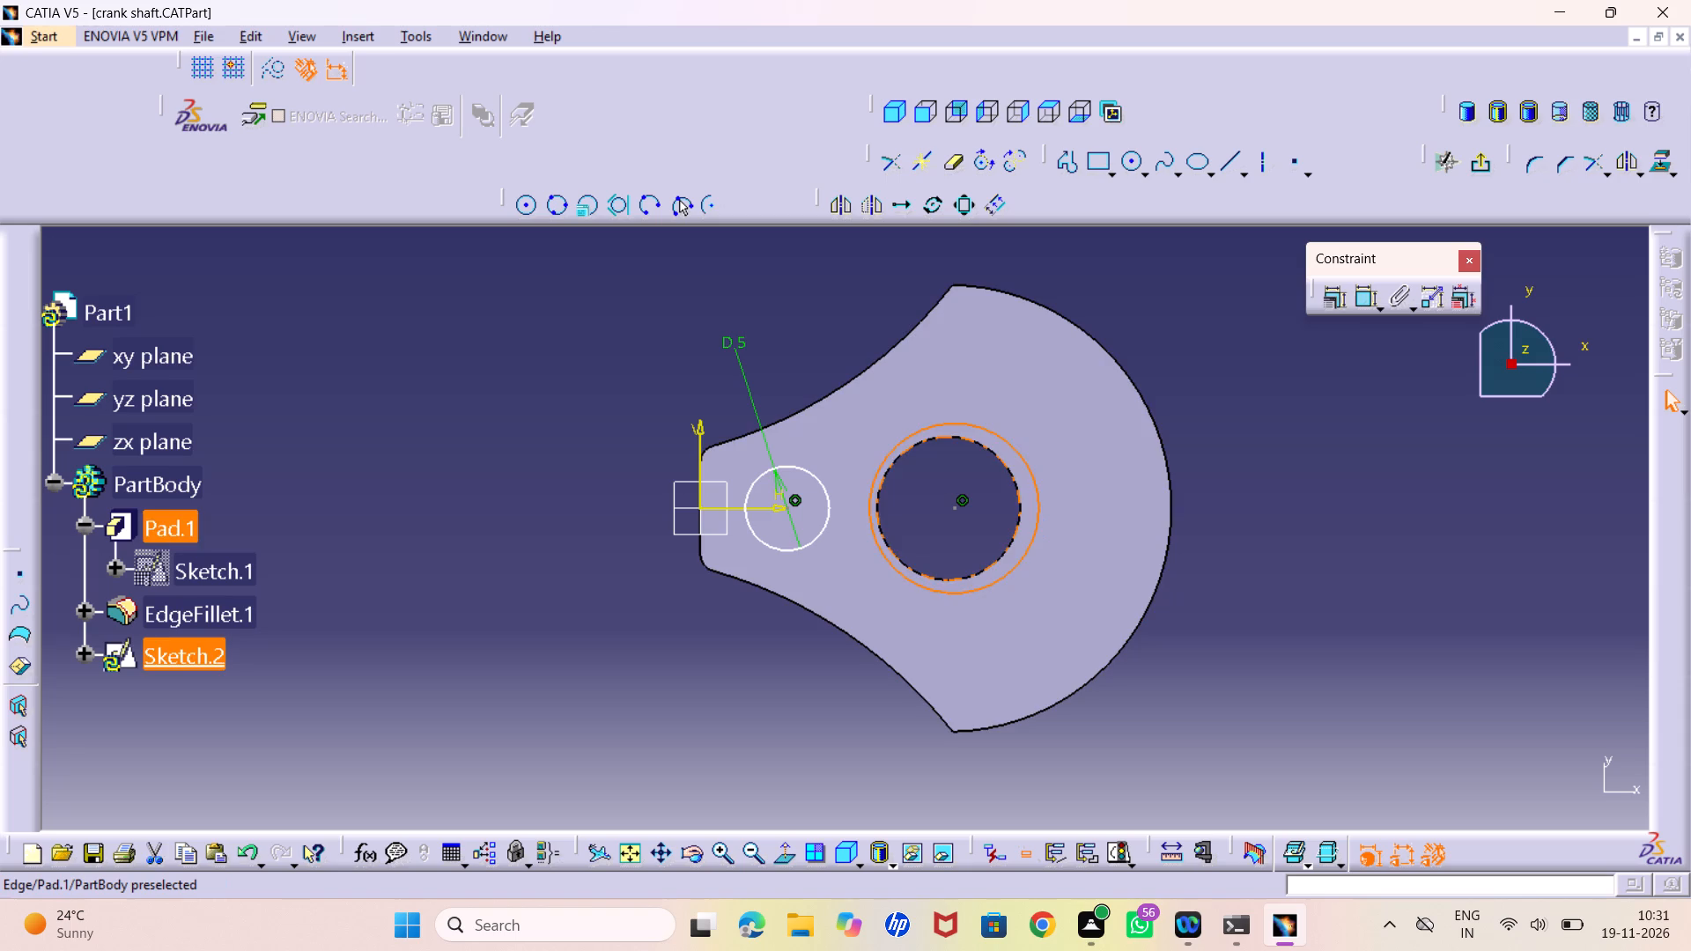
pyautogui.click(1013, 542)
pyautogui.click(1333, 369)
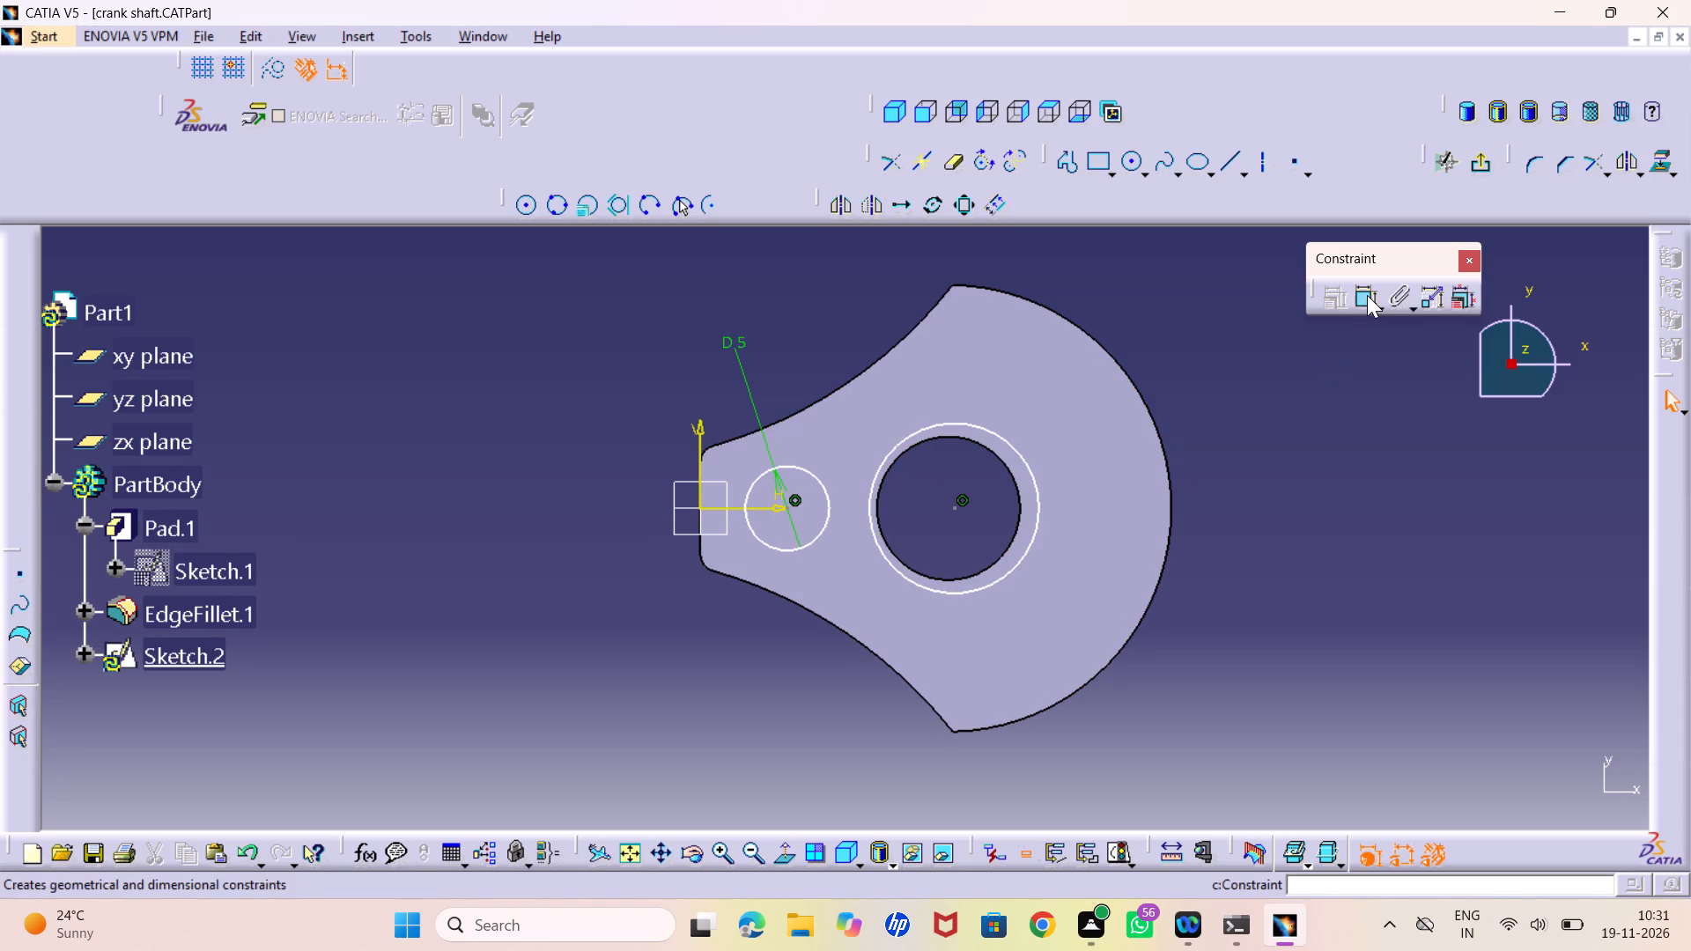
# Constrain the second circle concentric with the existing hole's edge.
pyautogui.doubleClick(1367, 295)
pyautogui.click(1015, 536)
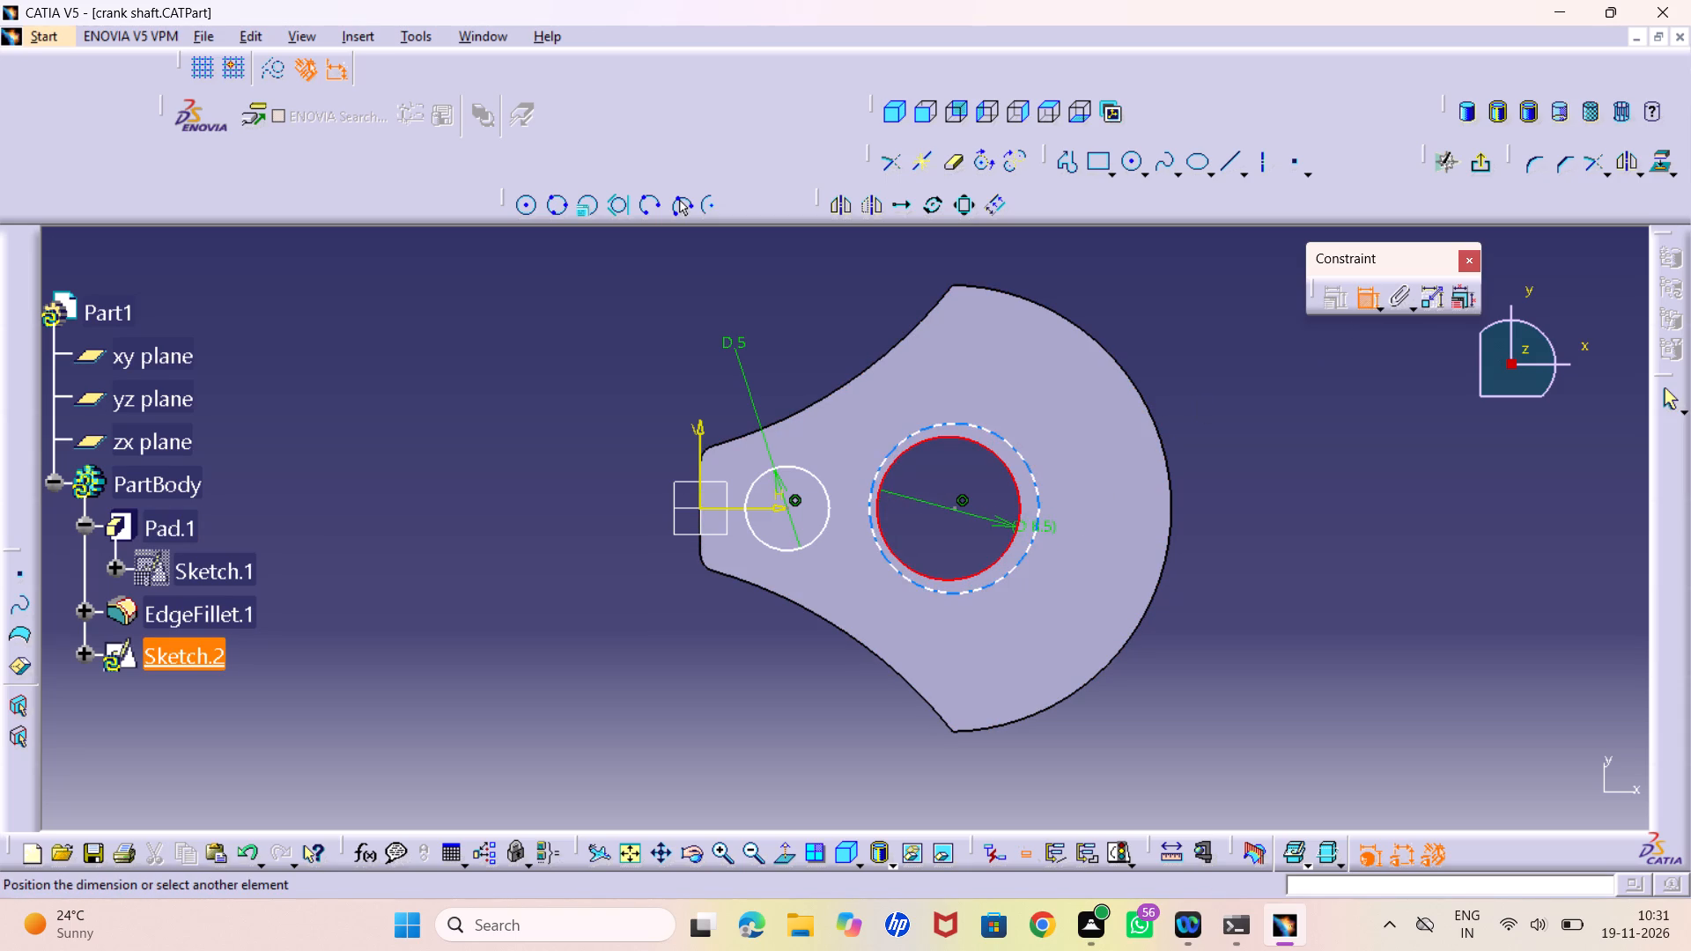
pyautogui.click(1036, 531)
pyautogui.rightClick(1156, 334)
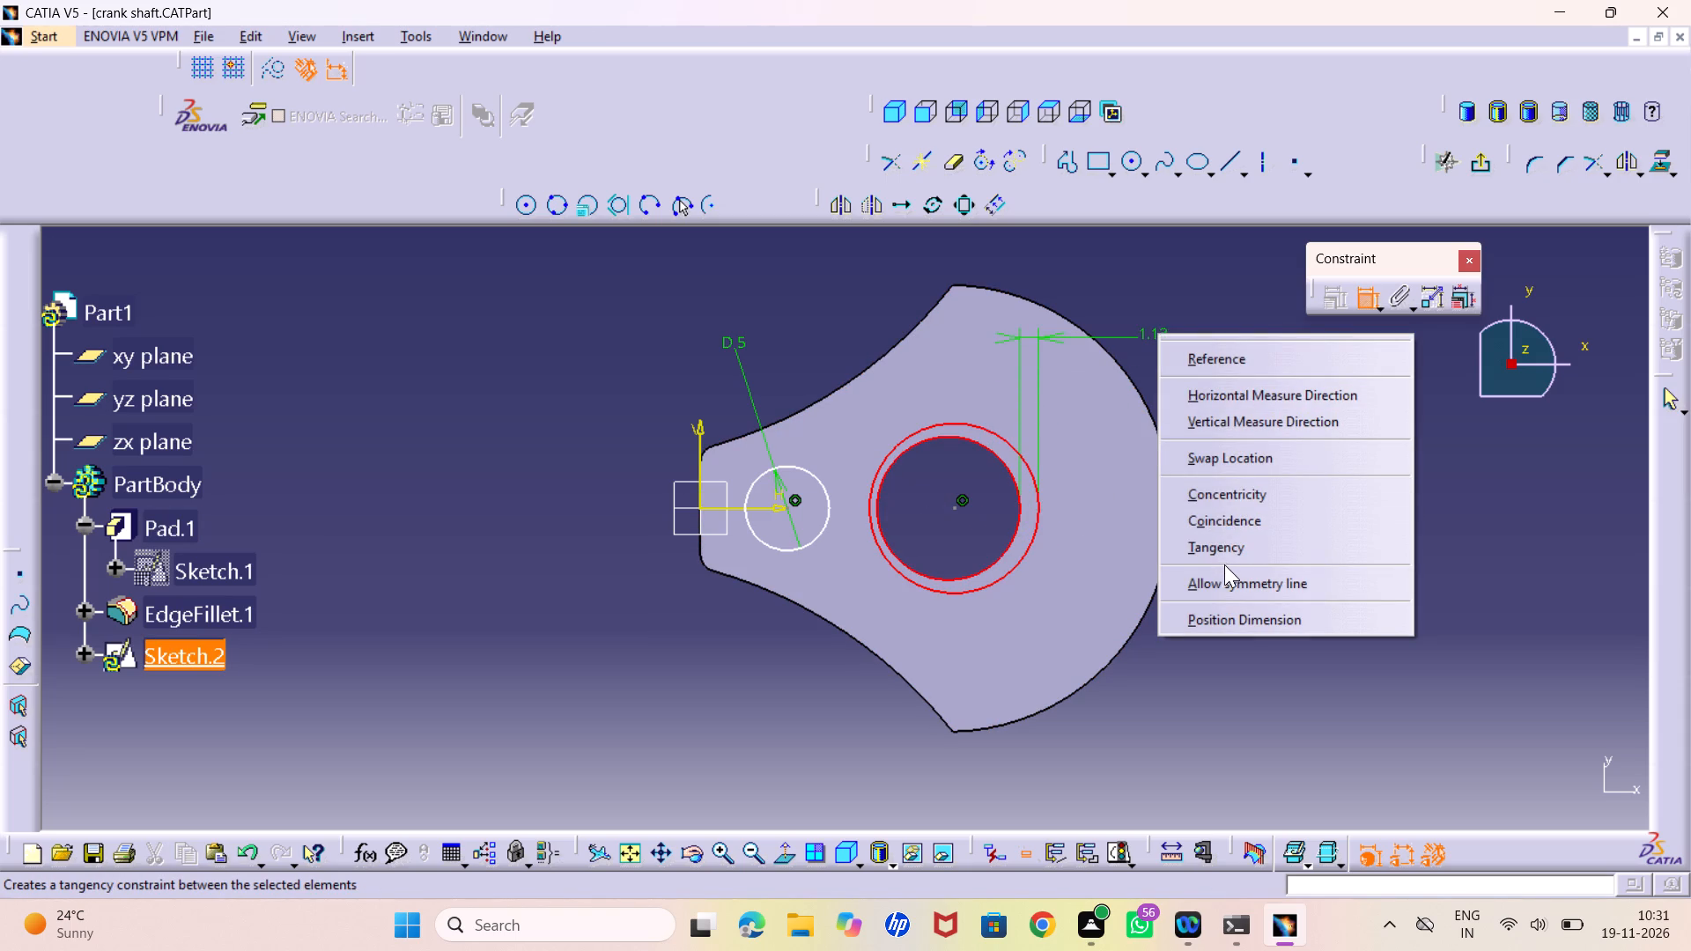
pyautogui.click(1220, 490)
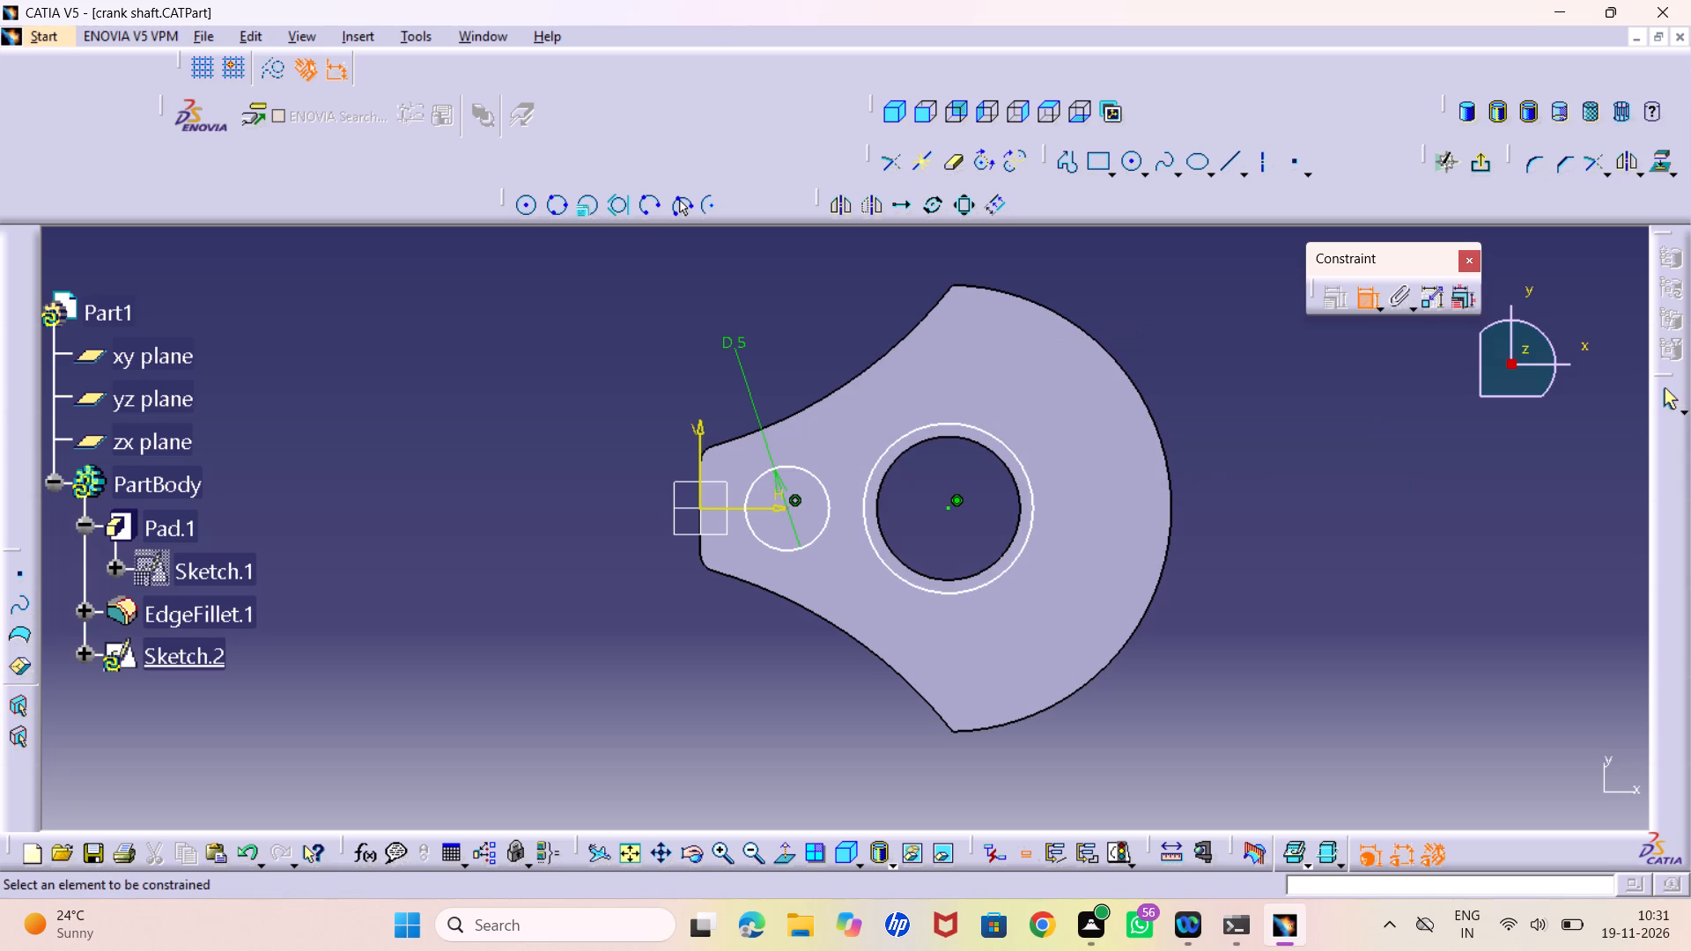
# Dimension the diameter of the circle around the hole and set it to 8.5 mm.
pyautogui.click(1025, 476)
pyautogui.click(1214, 348)
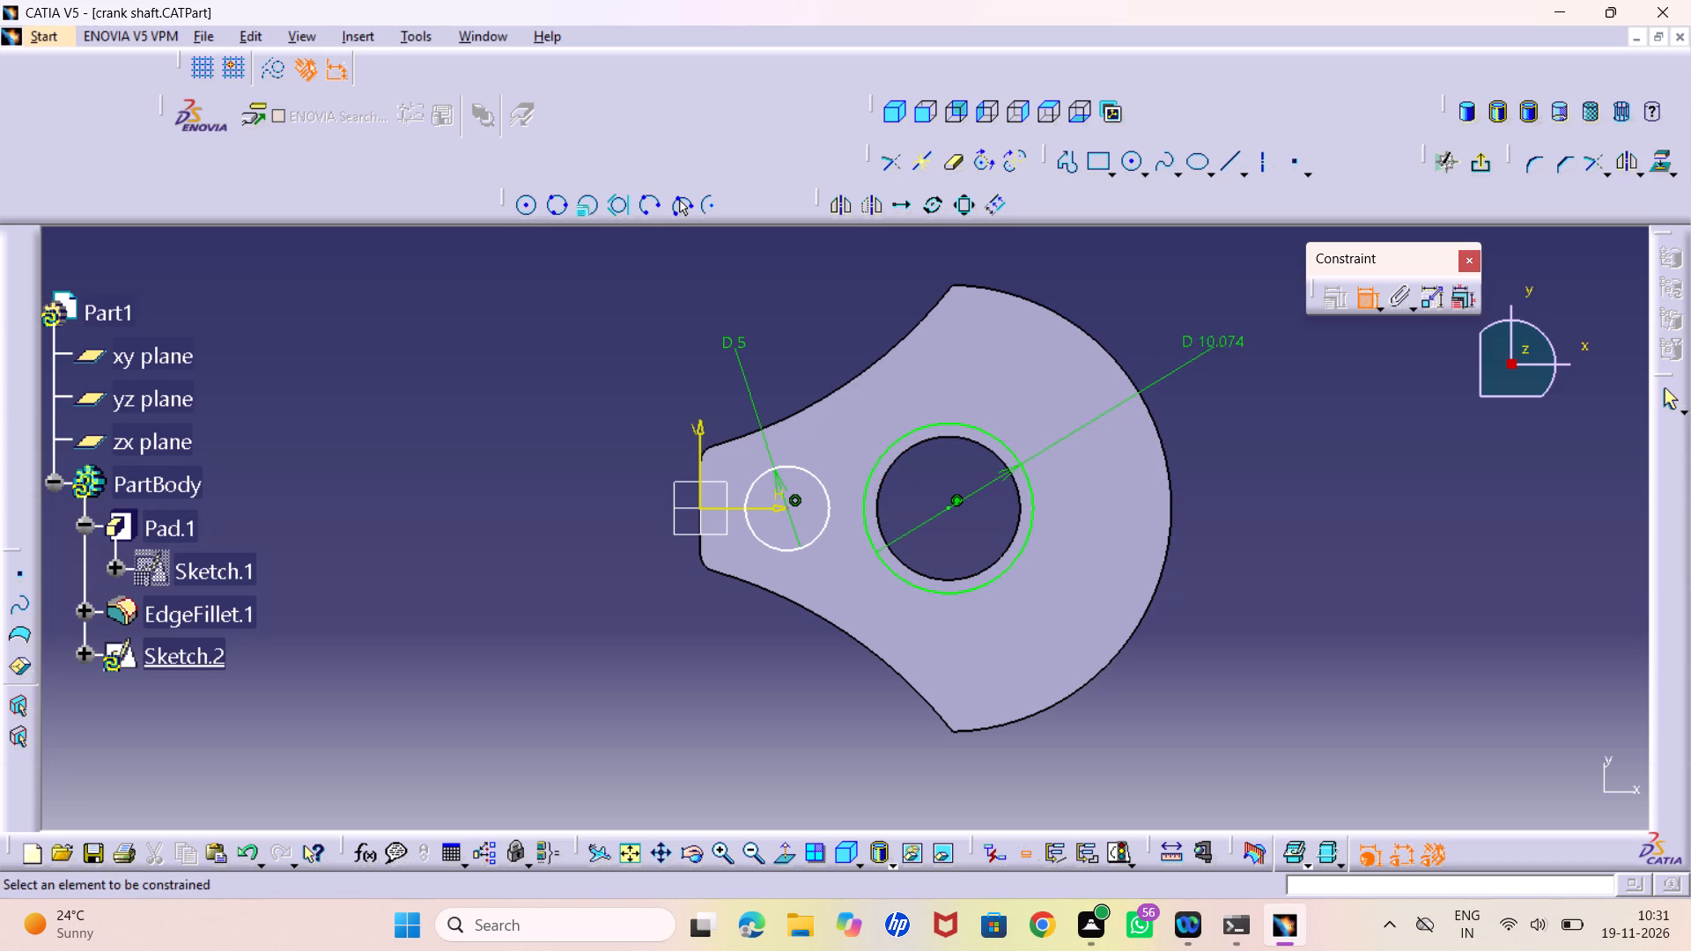
pyautogui.doubleClick(1212, 338)
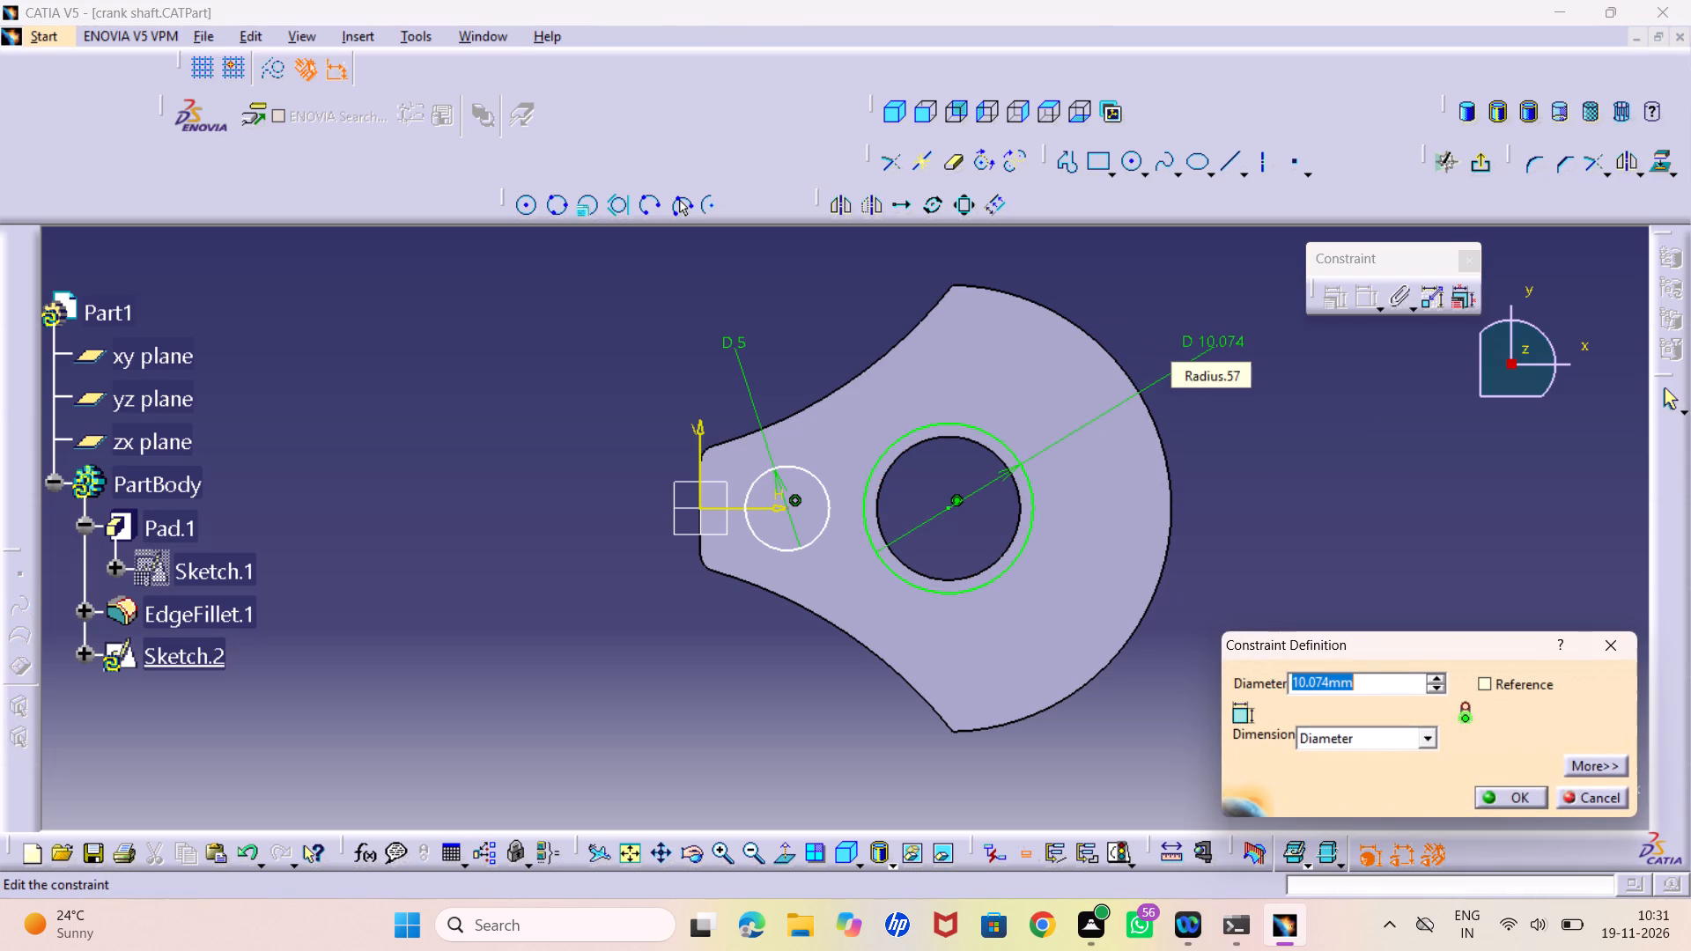
pyautogui.press('5')
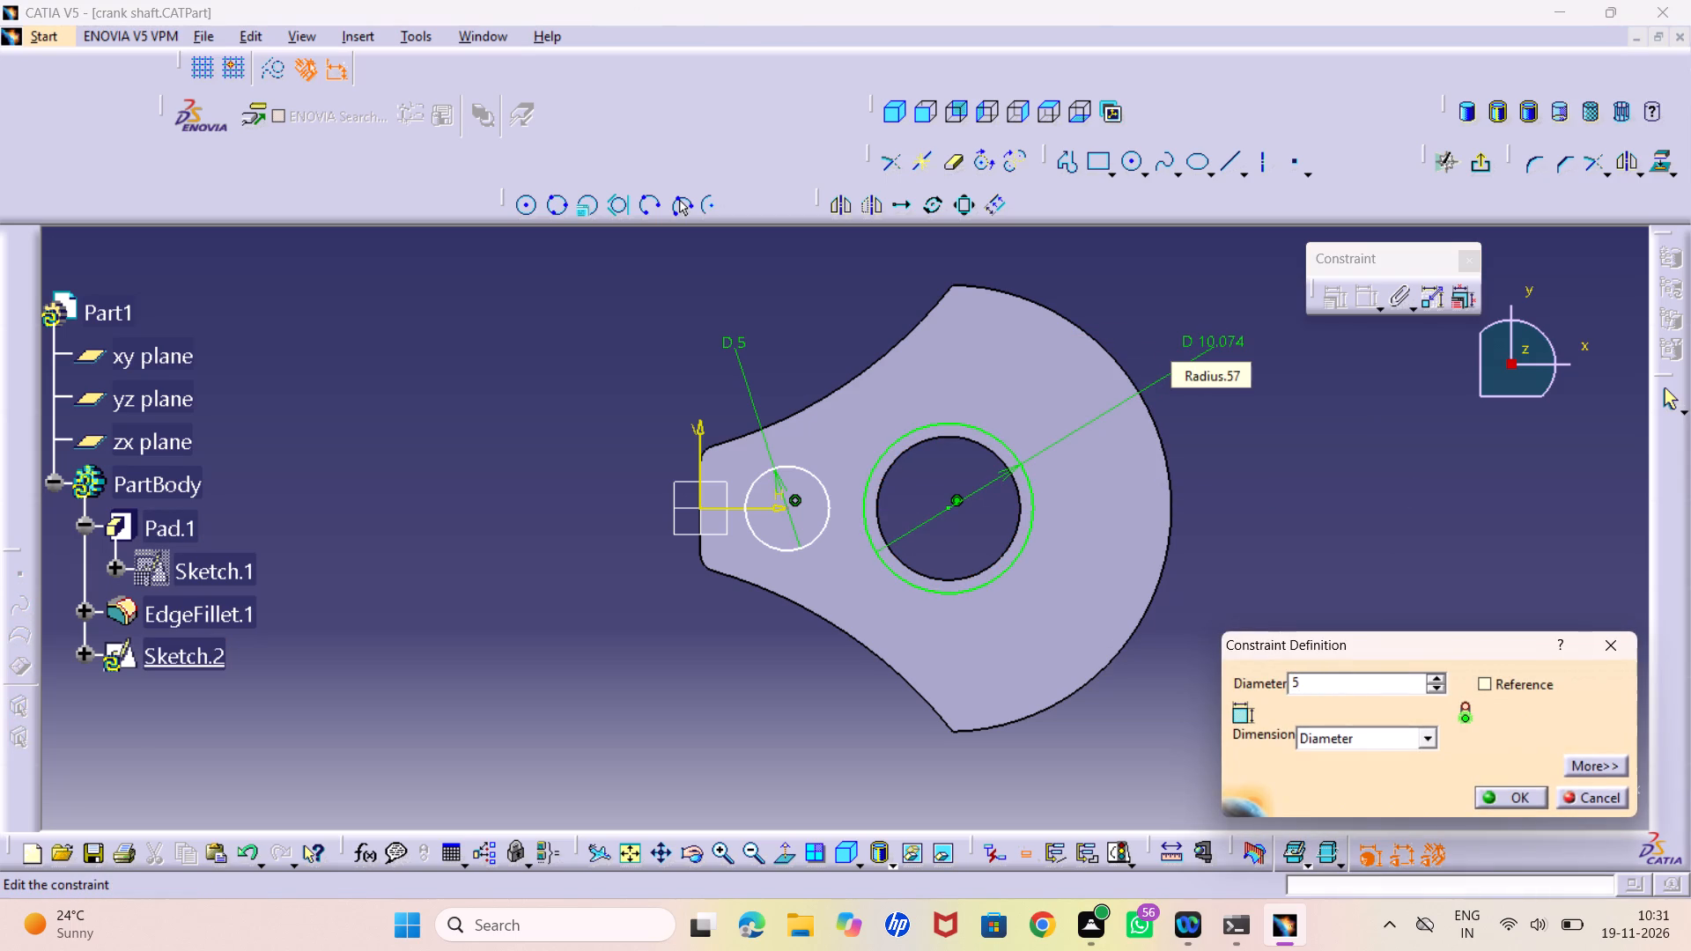
pyautogui.press('BackSpace')
pyautogui.write('8.5')
pyautogui.press('Return')
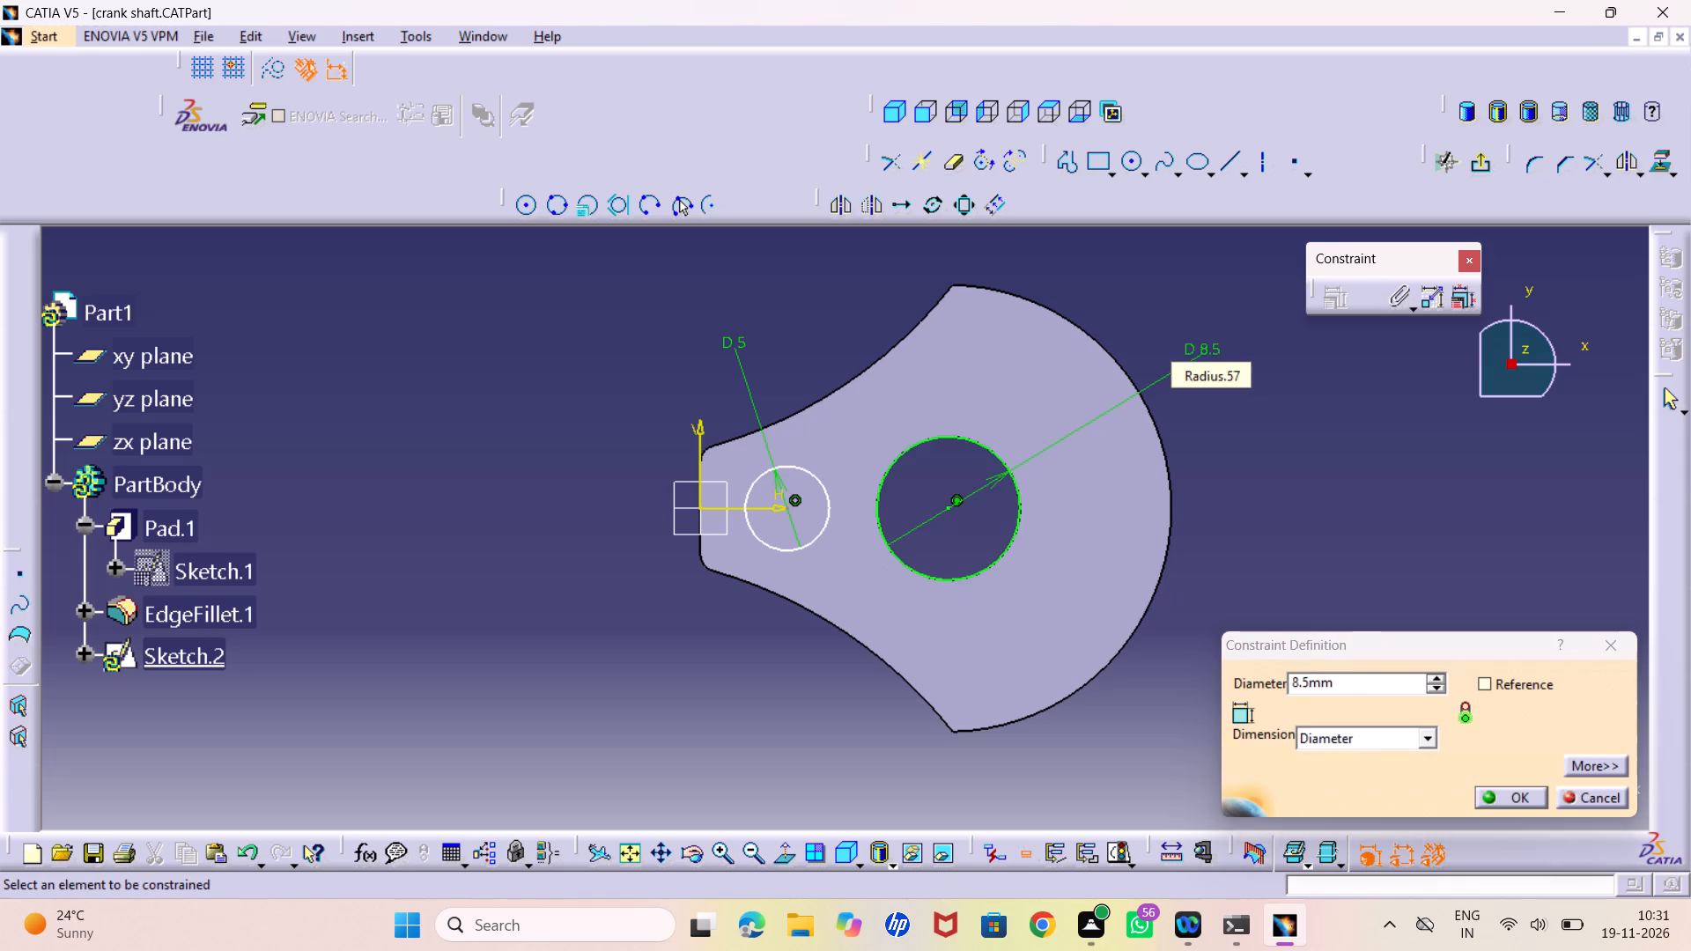
# Dimension the horizontal distance between the centres of the two sketched circles, placing it below them.
pyautogui.click(788, 505)
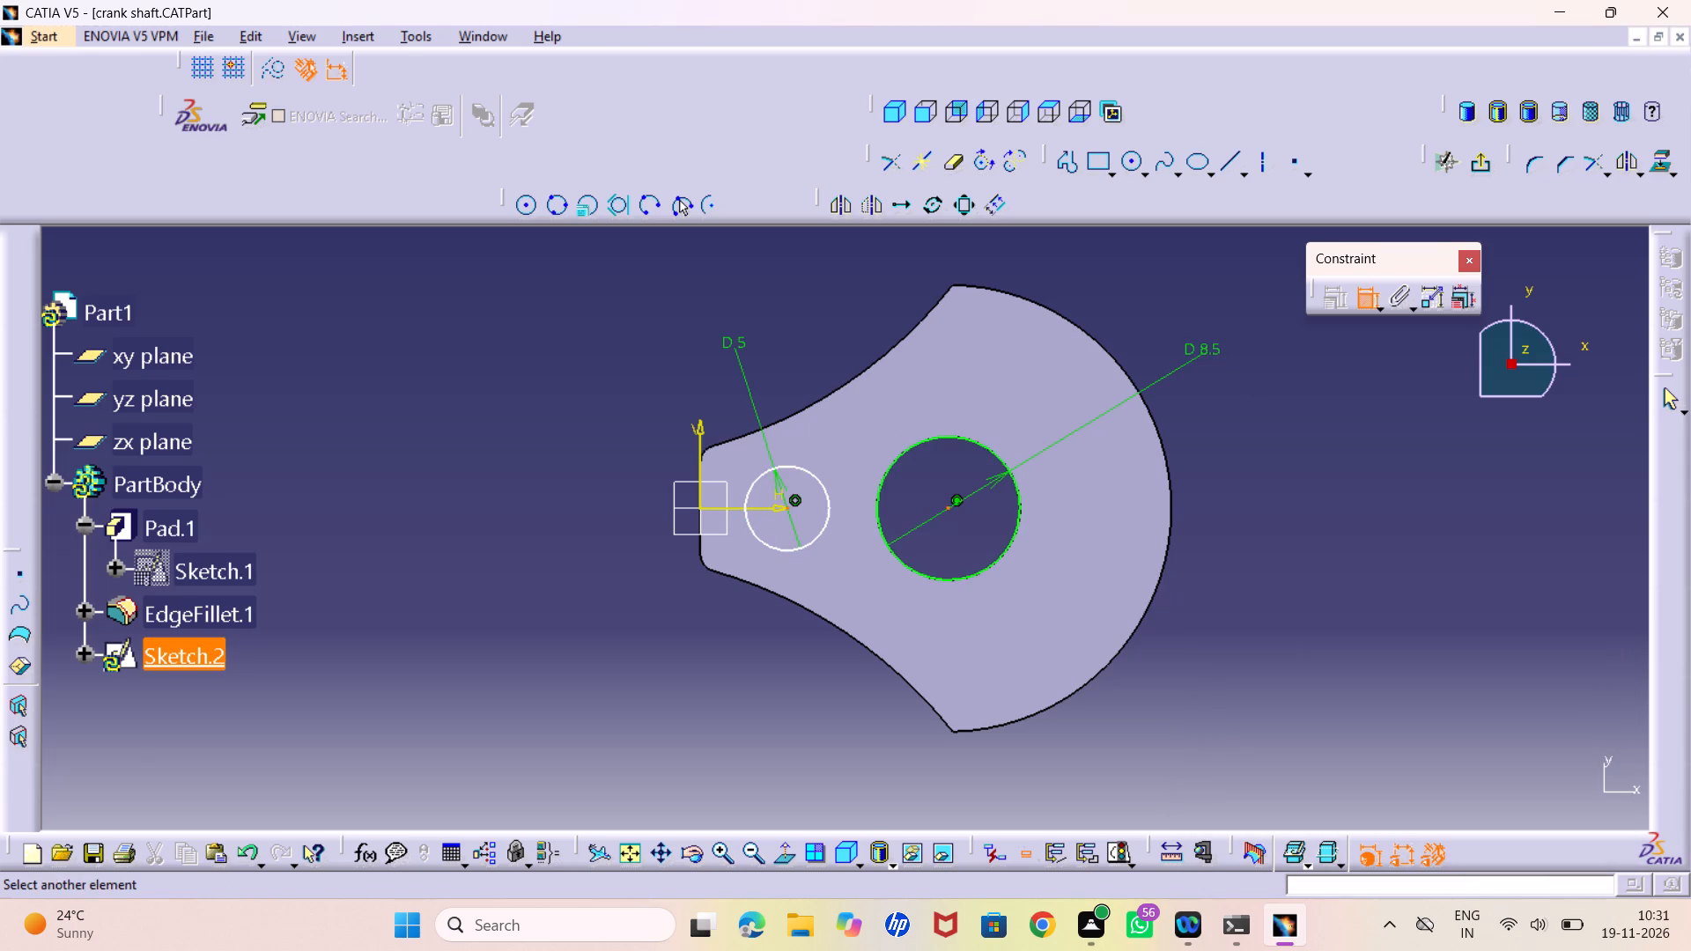
pyautogui.click(948, 503)
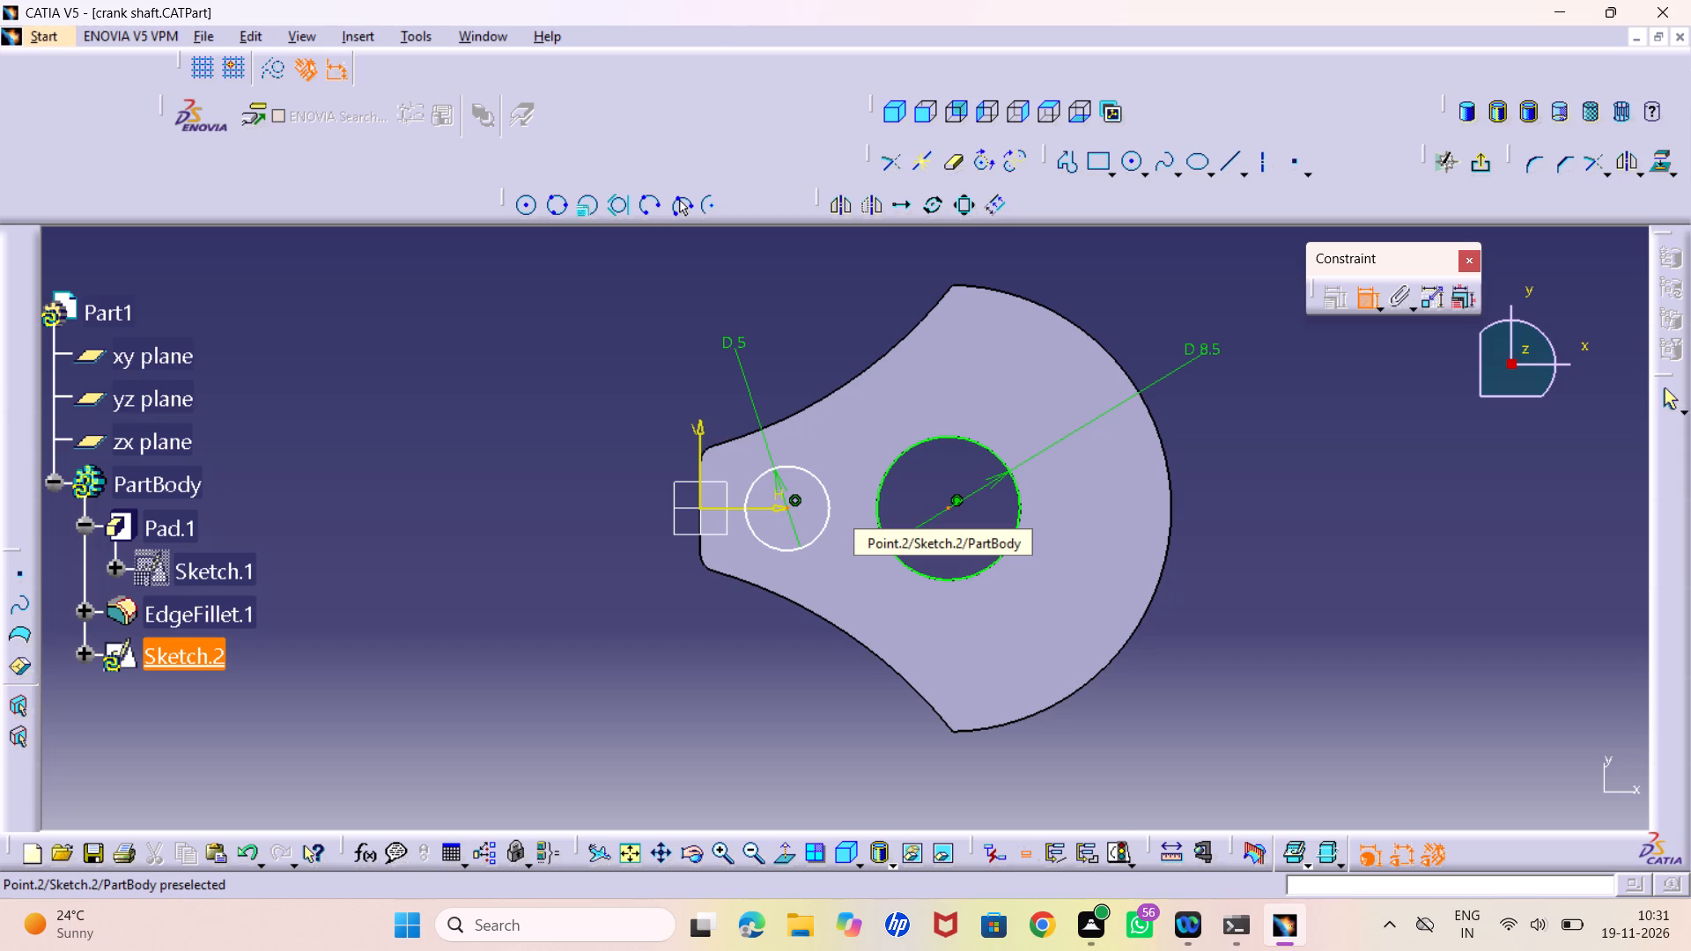
pyautogui.click(945, 507)
pyautogui.click(856, 700)
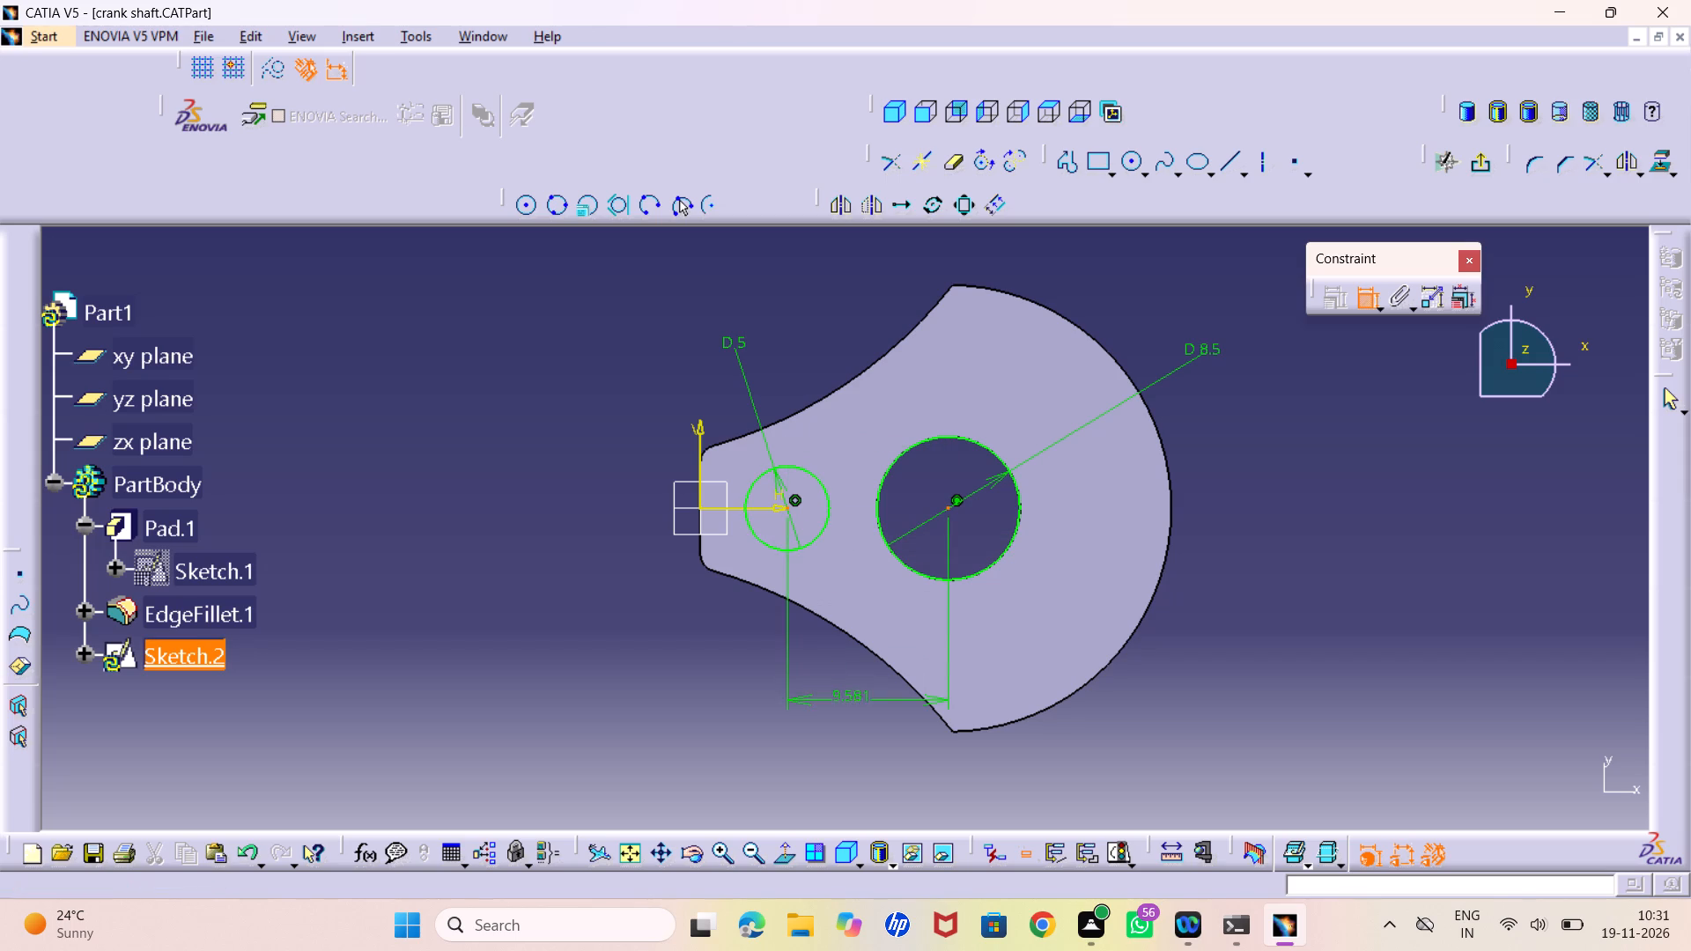
# Set the horizontal distance between the two circle centres to 8 mm.
pyautogui.doubleClick(841, 690)
pyautogui.press('8')
pyautogui.press('Return')
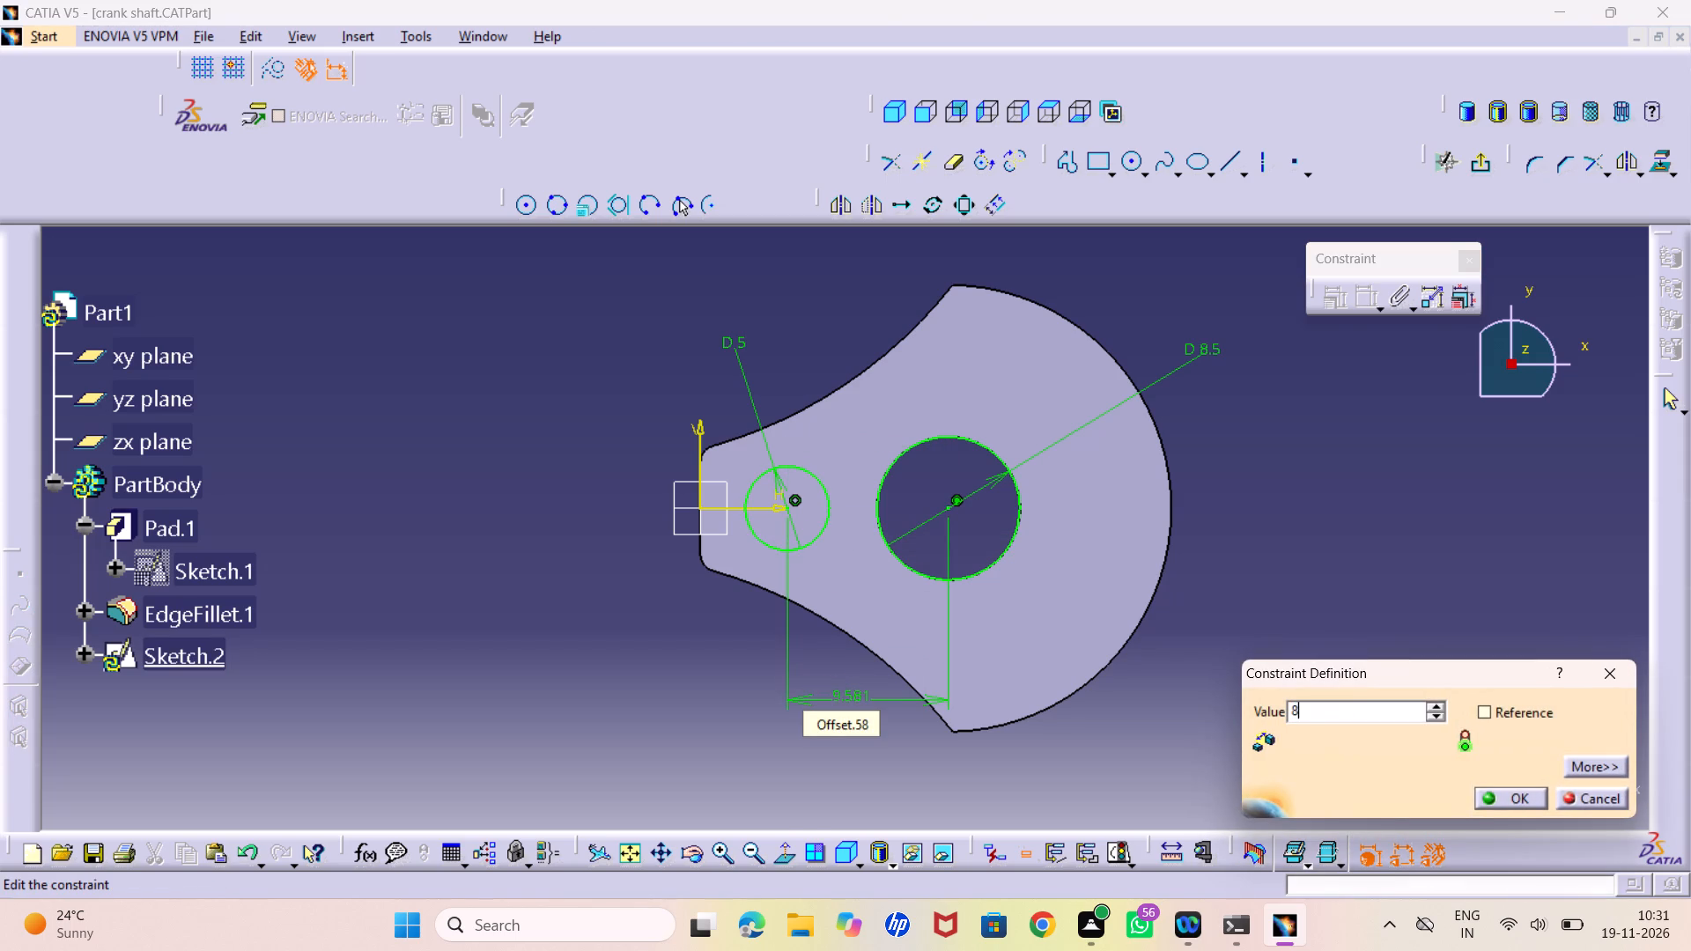
# Delete the circle around the hole along with its diameter dimension, the centre-distance dimension and its leftover centre point.
pyautogui.rightClick(1017, 534)
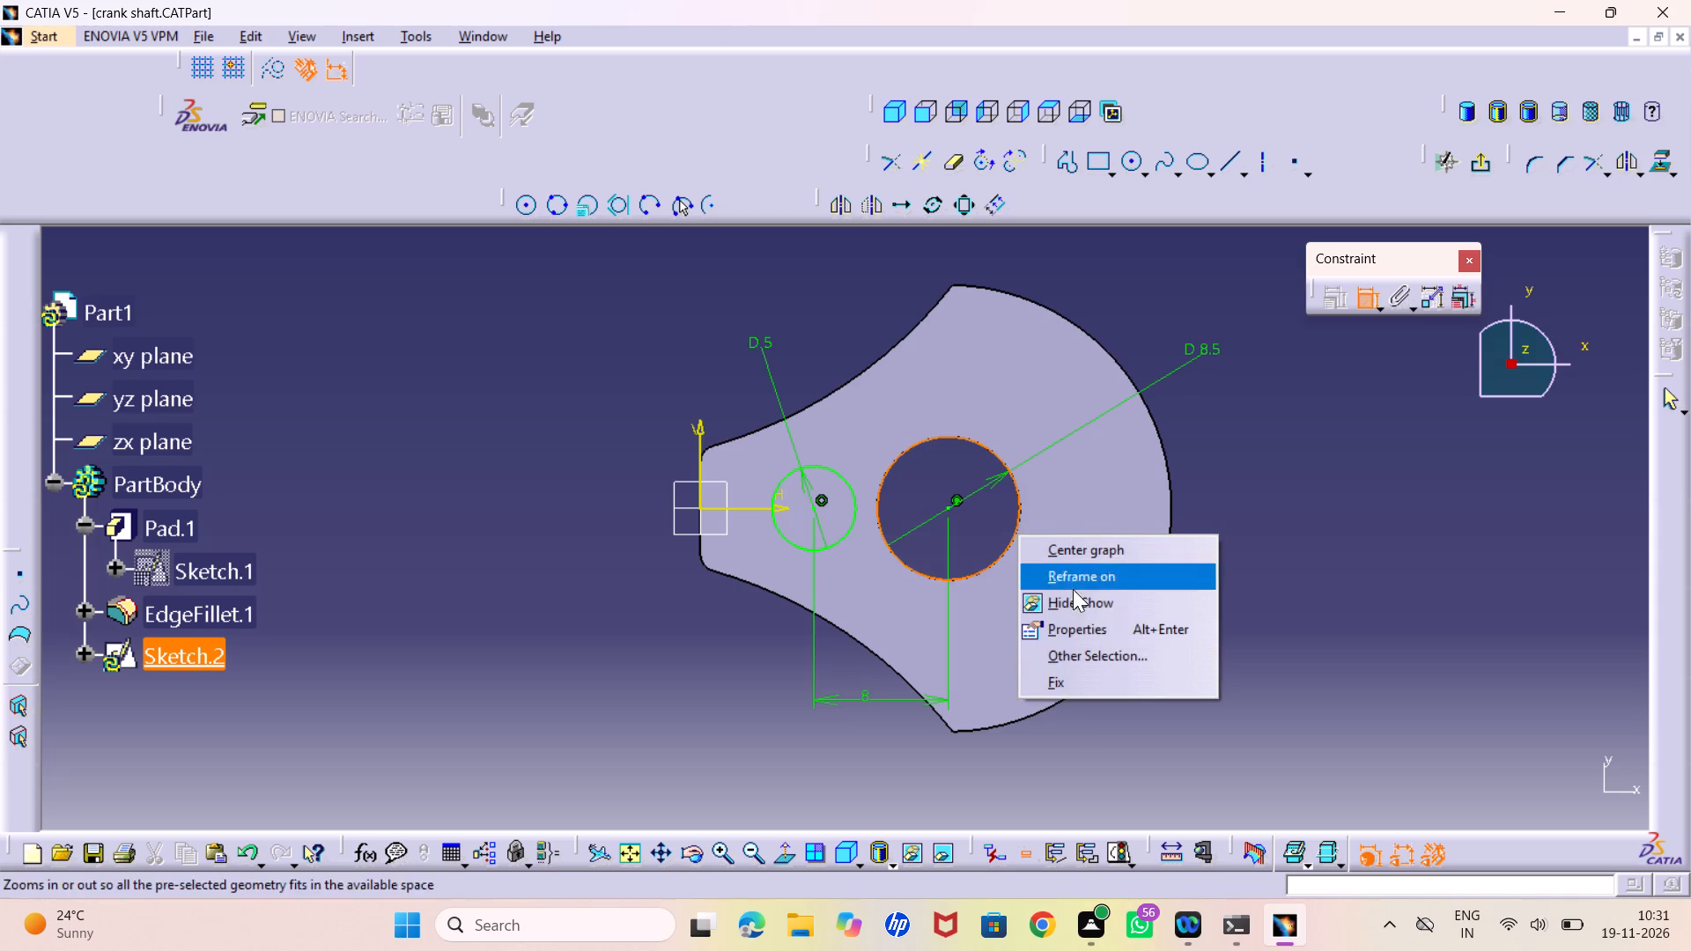
pyautogui.moveTo(1289, 520); pyautogui.dragTo(1289, 512)
pyautogui.click(1366, 298)
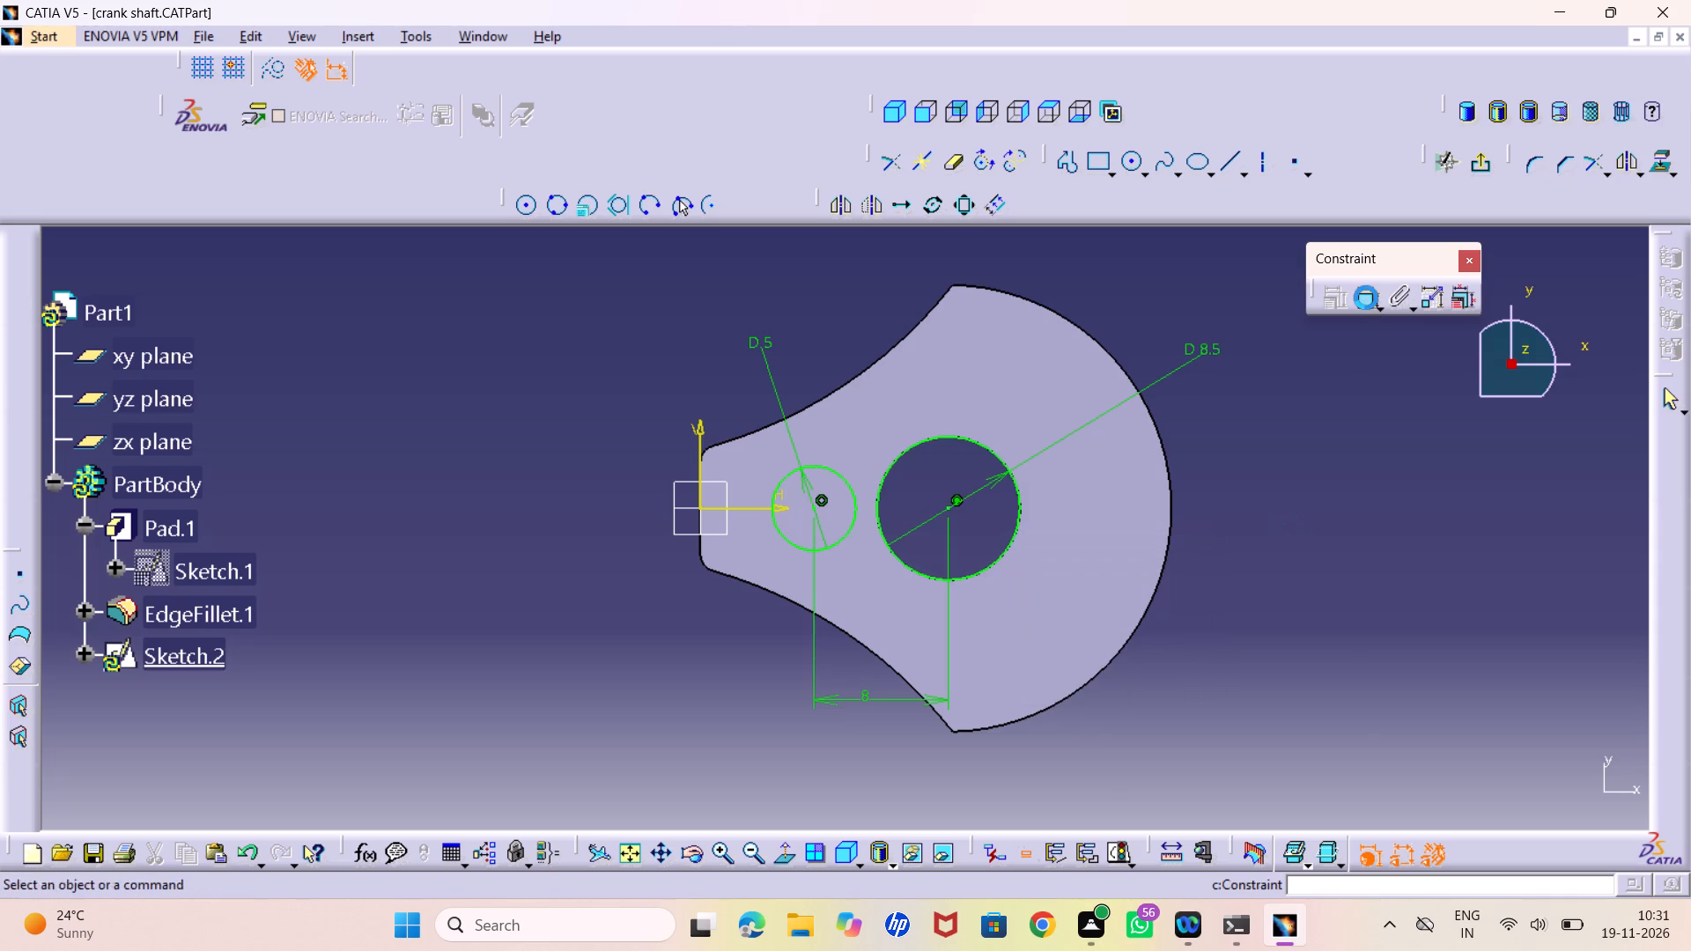
pyautogui.rightClick(1205, 355)
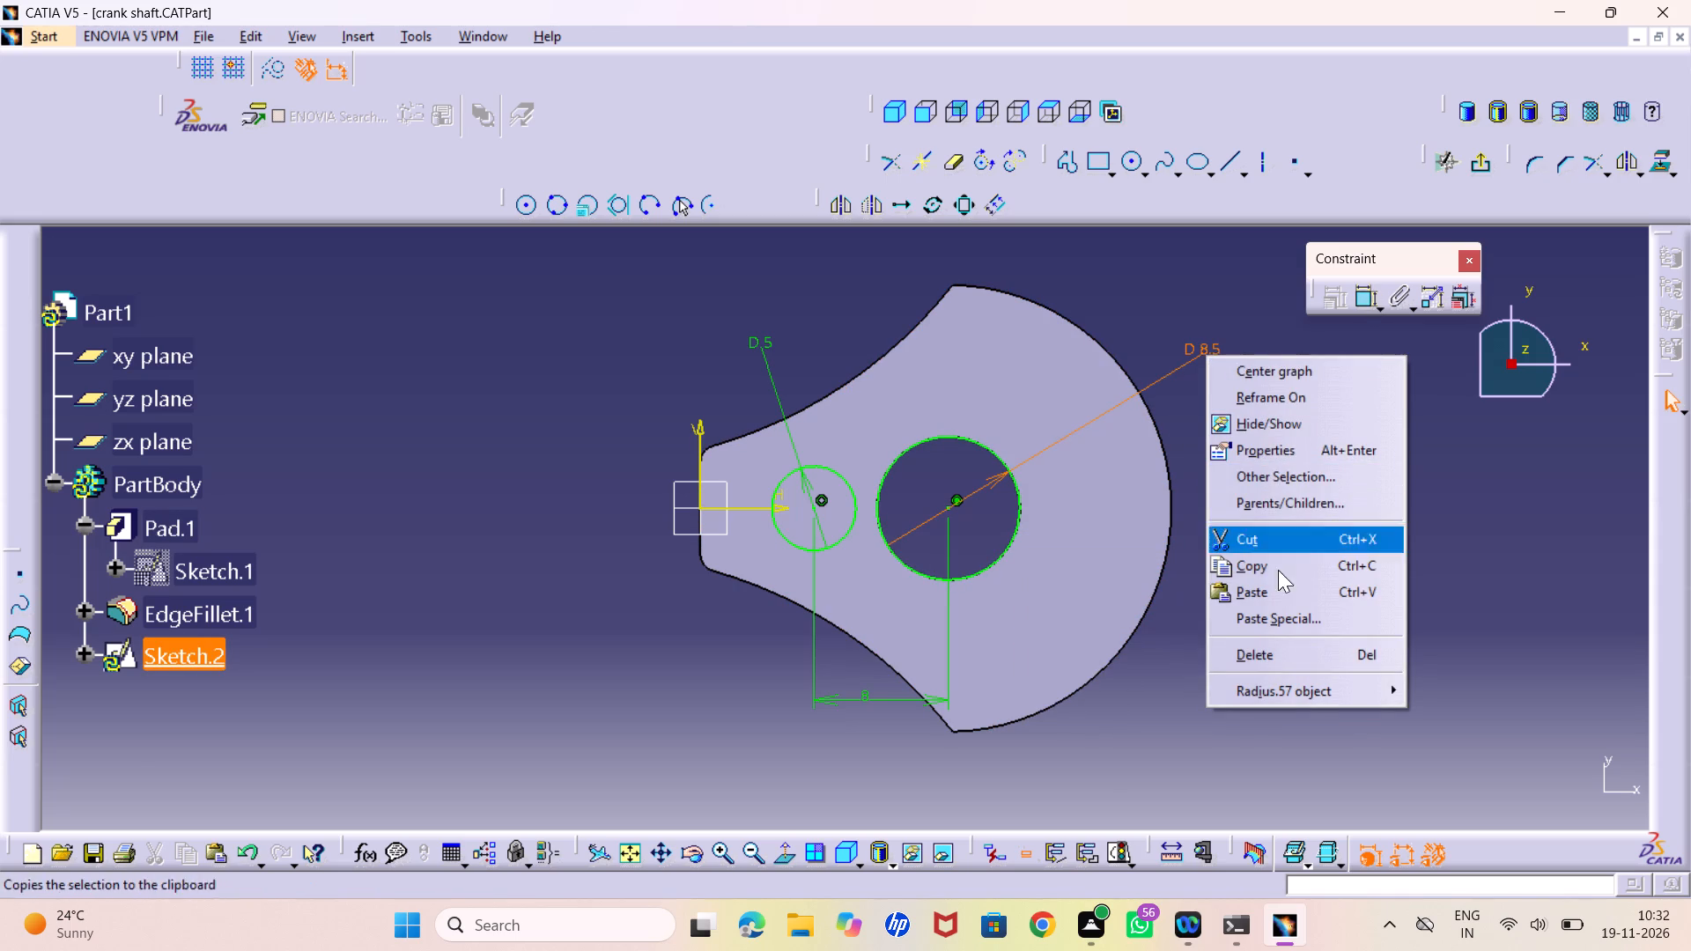
pyautogui.click(1263, 649)
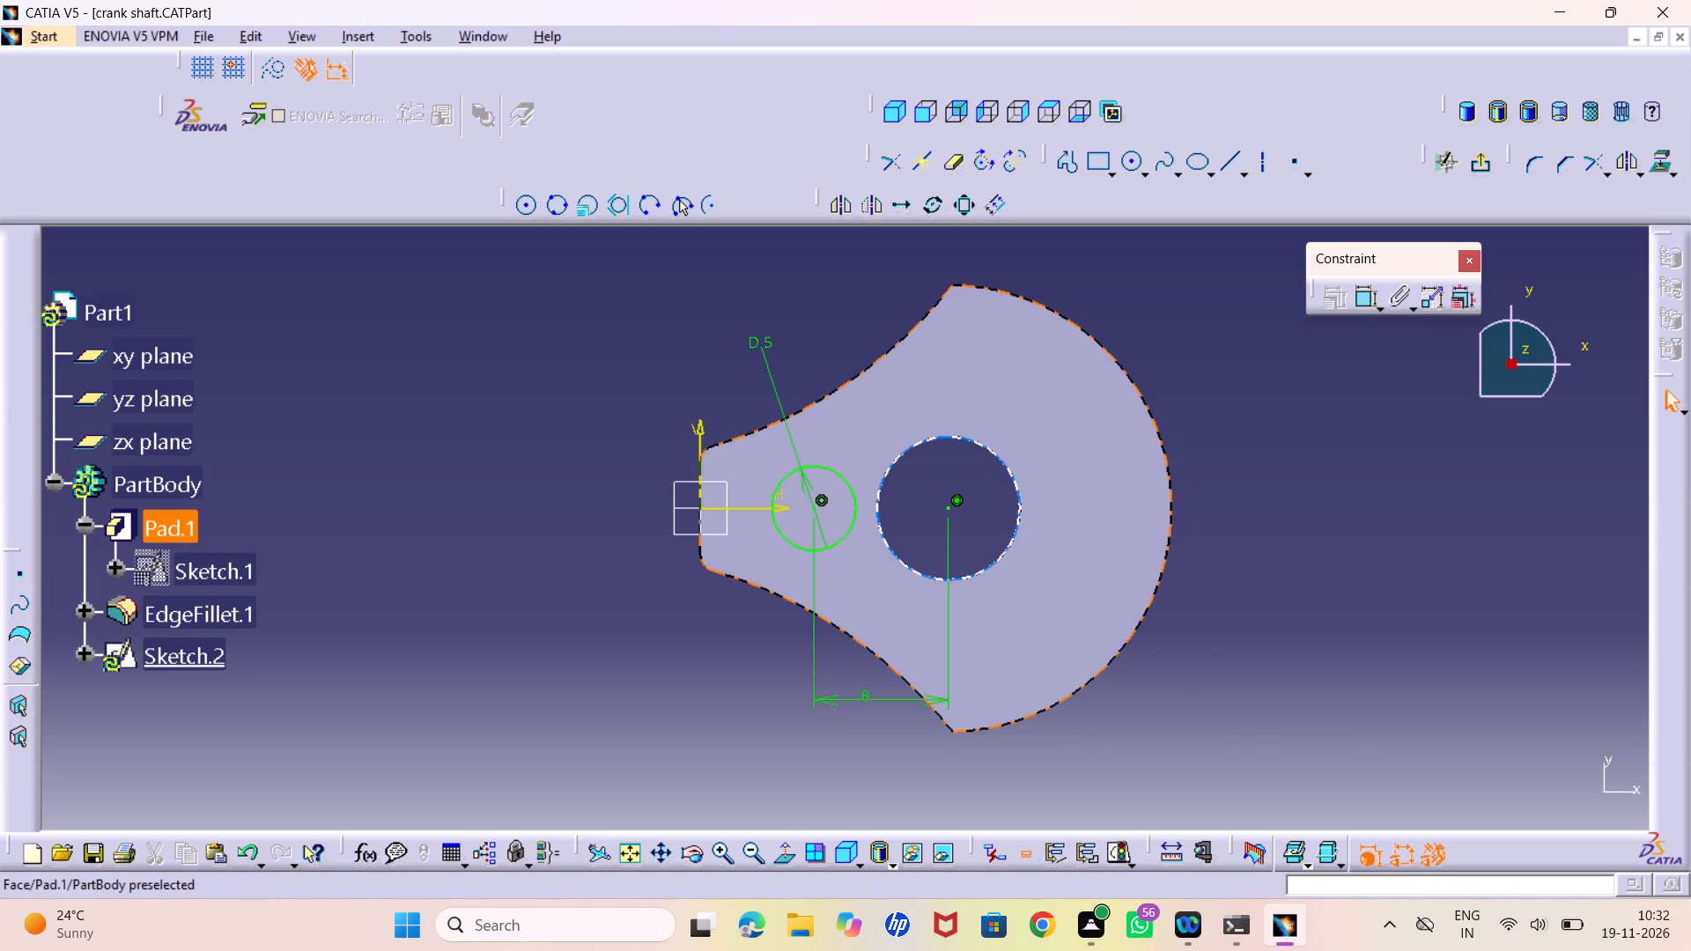
pyautogui.rightClick(994, 566)
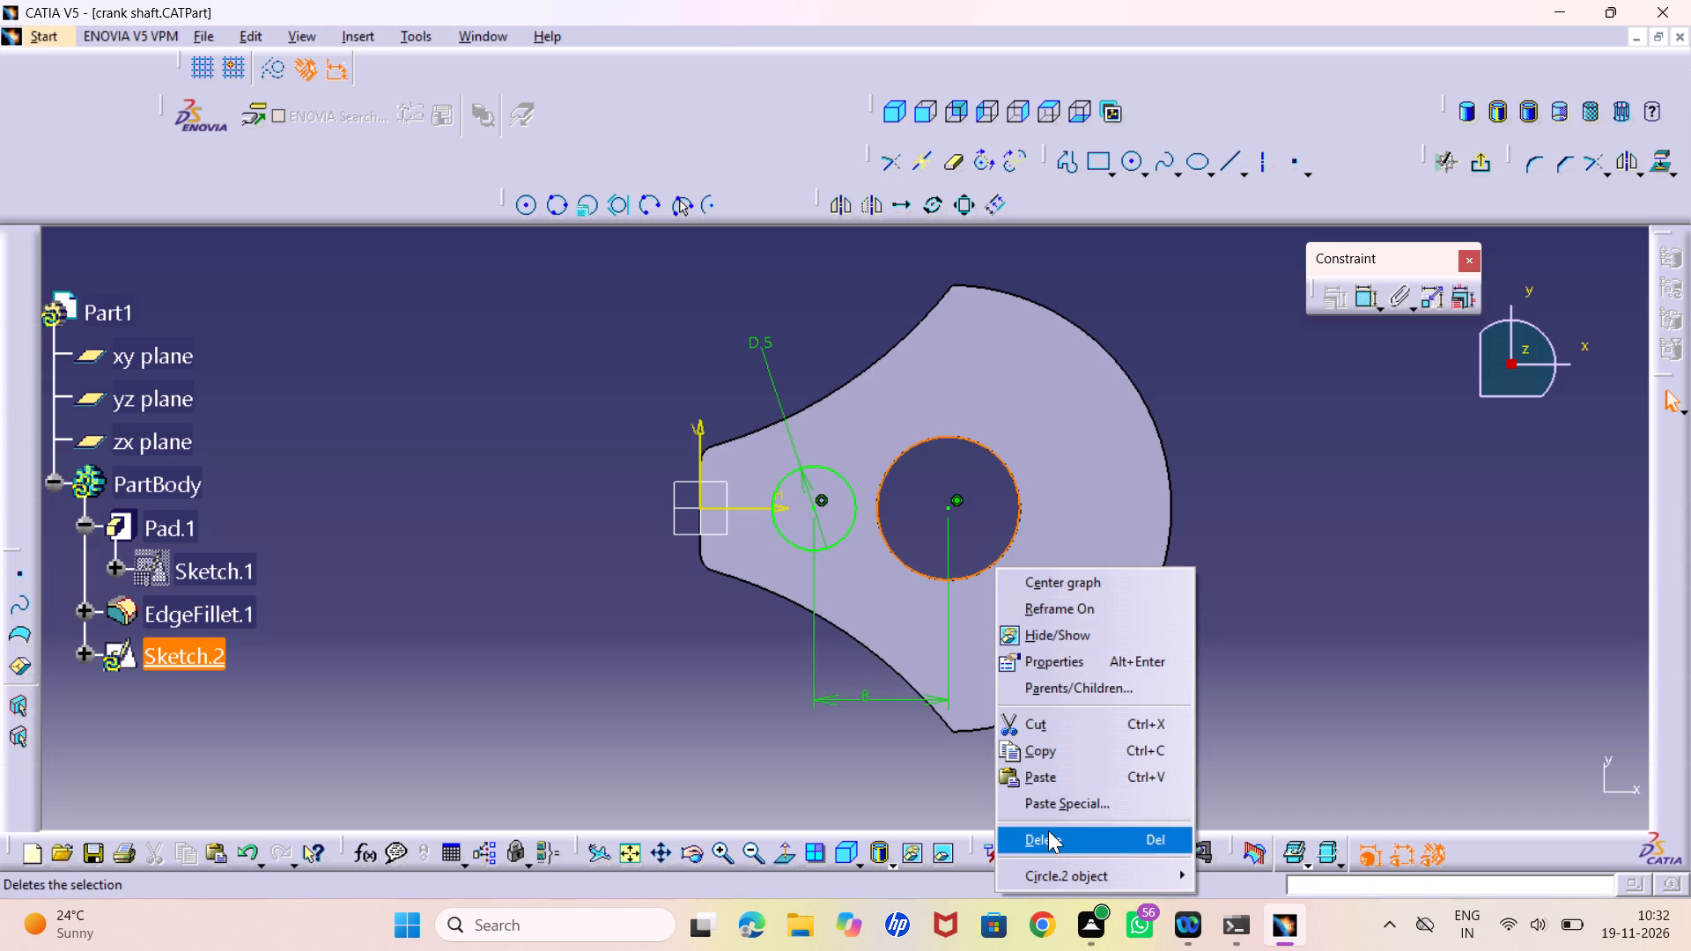
pyautogui.click(1048, 830)
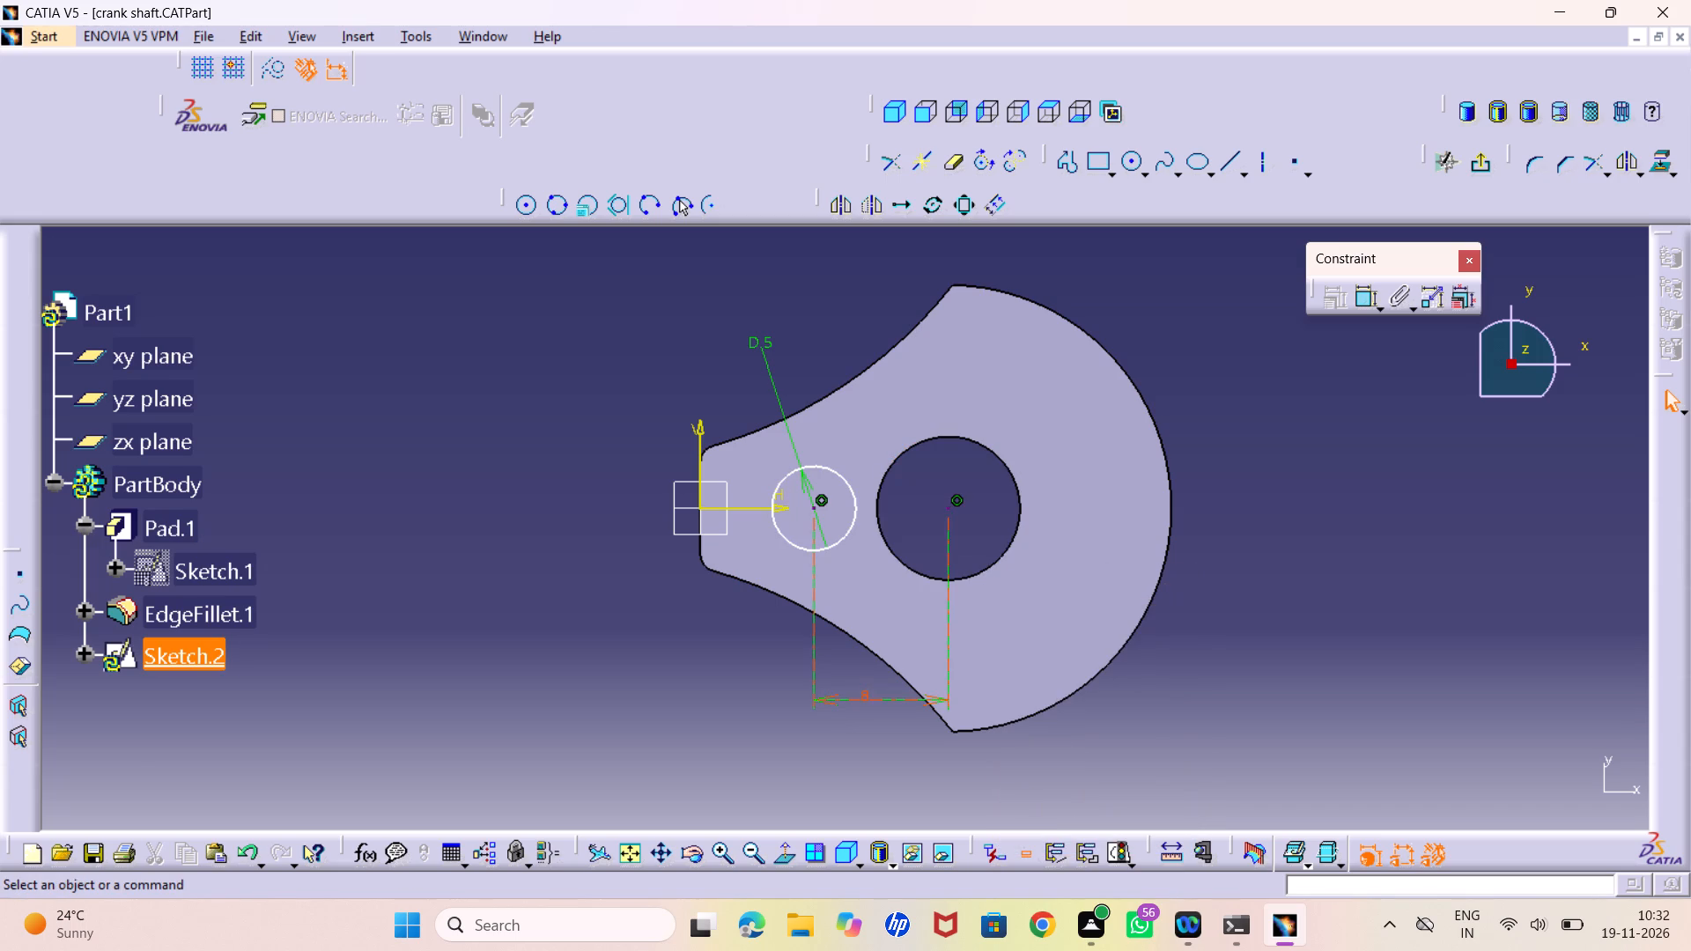
pyautogui.rightClick(868, 696)
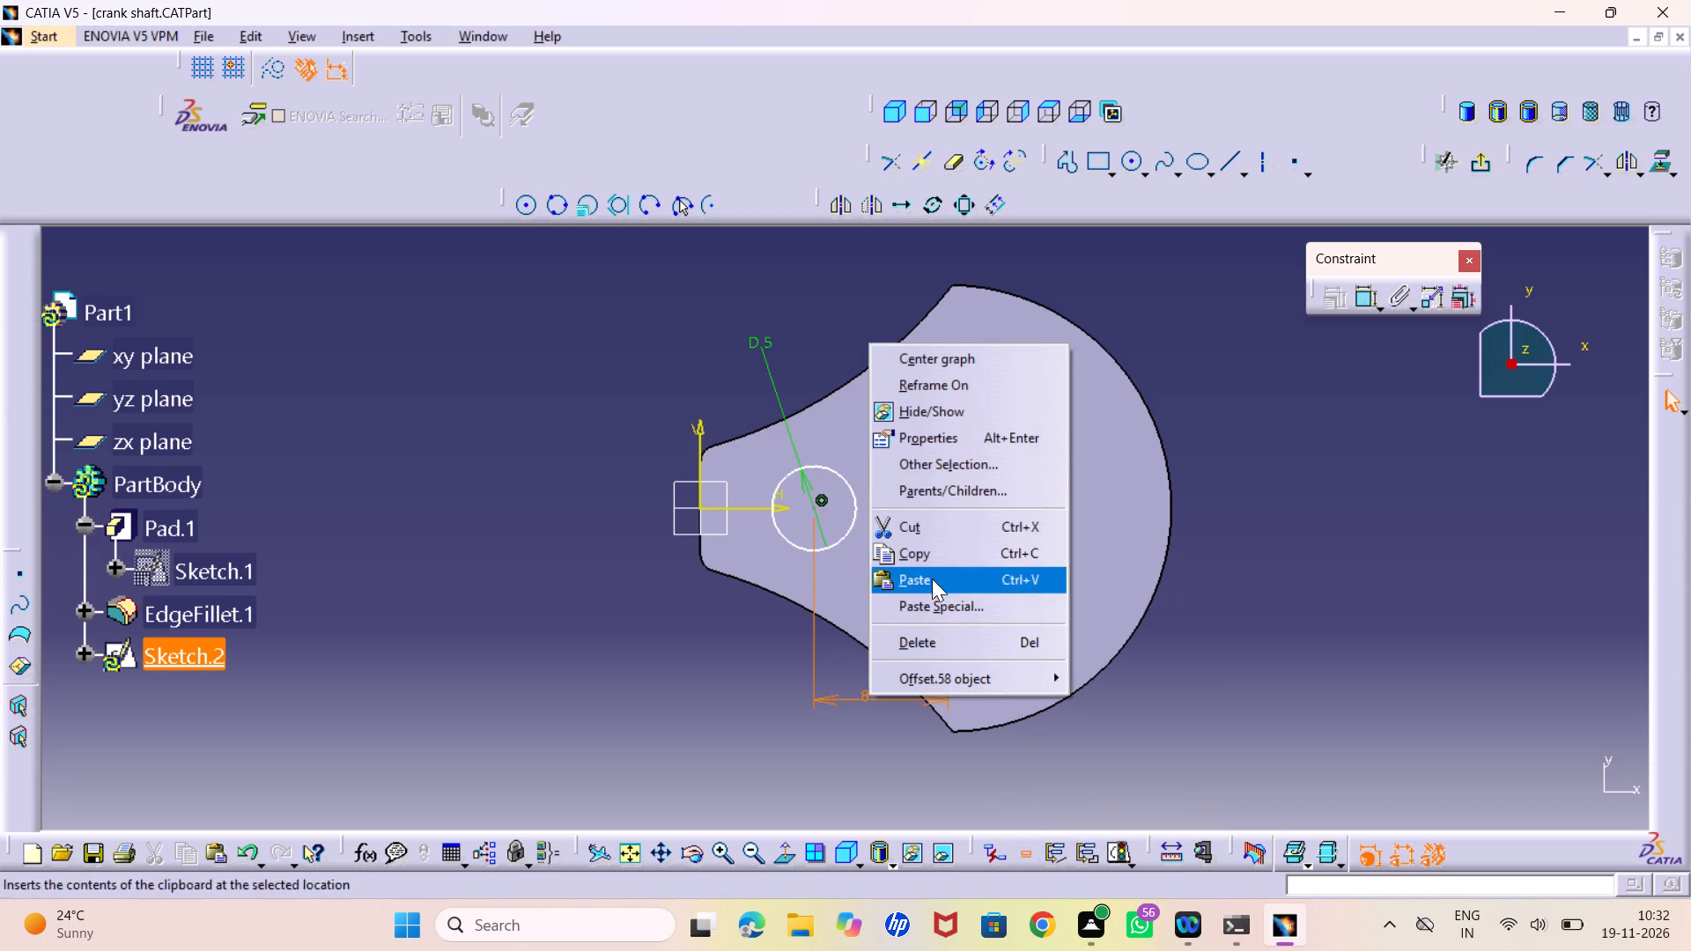
pyautogui.click(938, 645)
pyautogui.rightClick(947, 508)
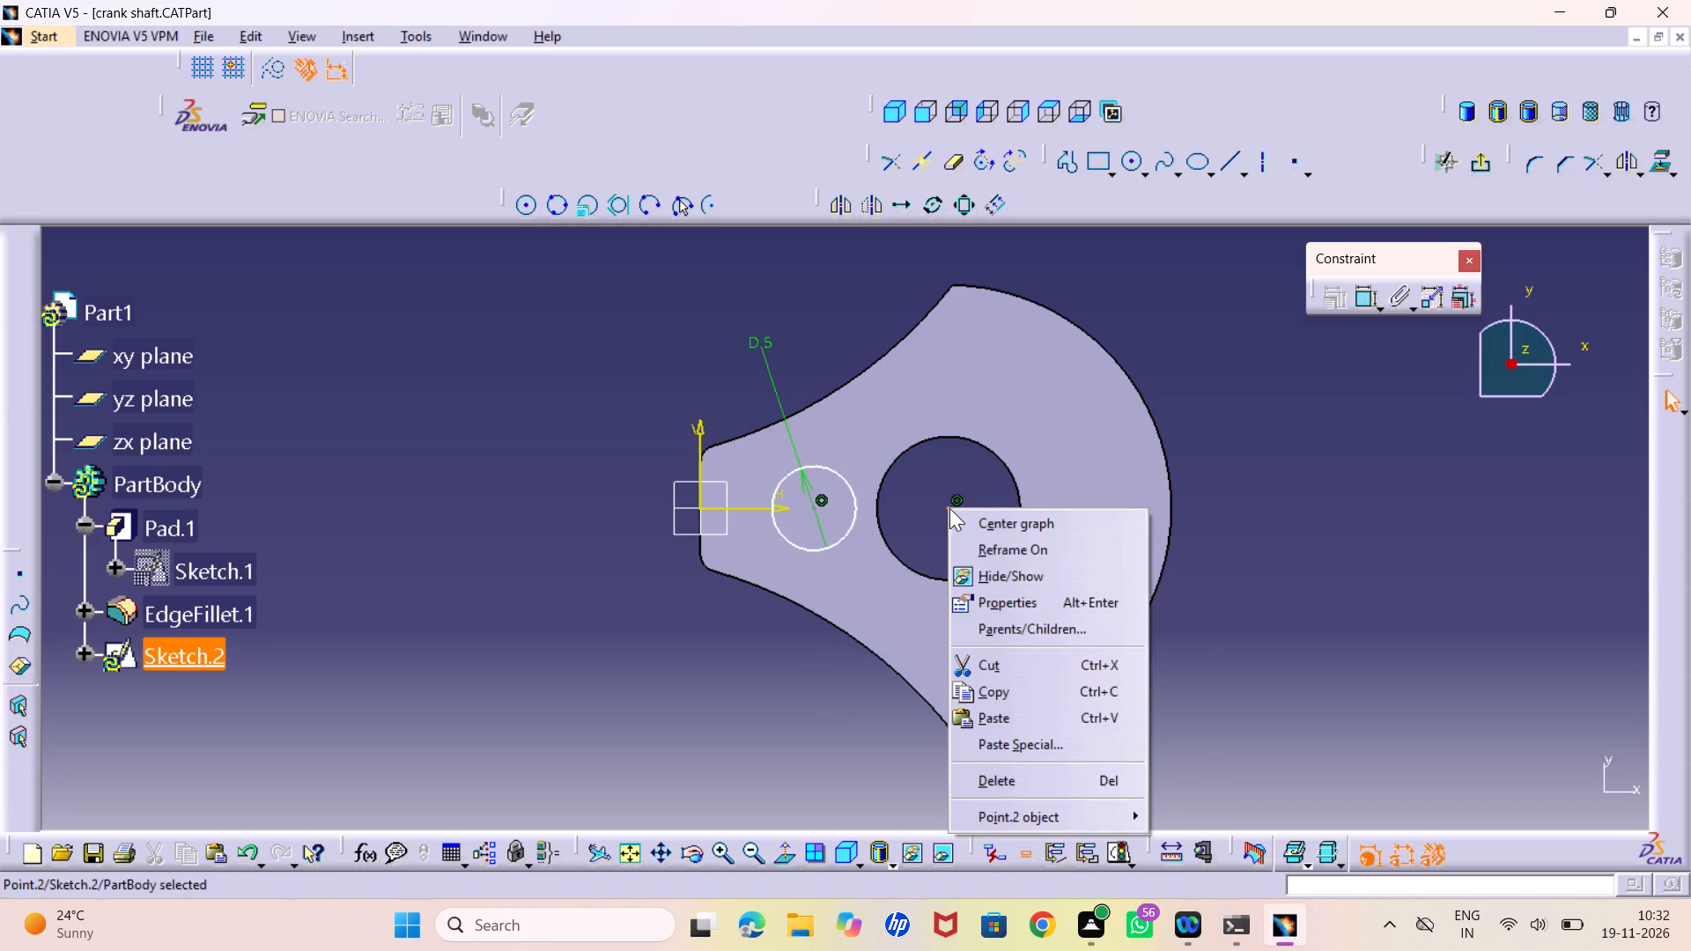
pyautogui.click(989, 770)
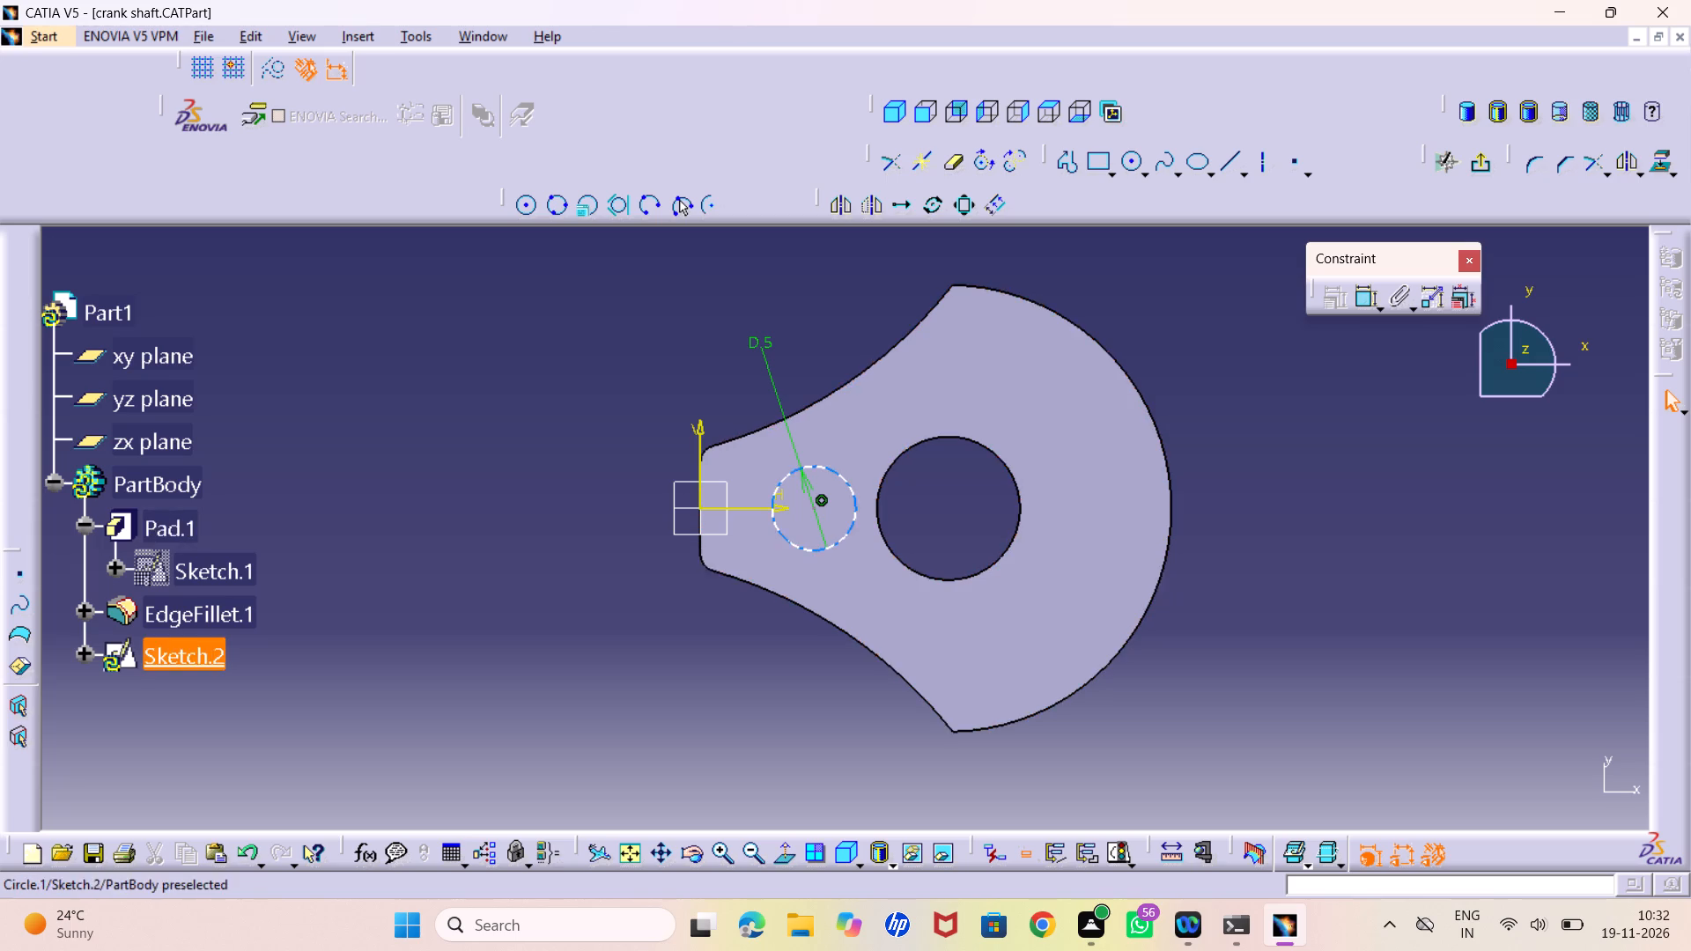
# Dimension the horizontal distance between the 5 mm circle and the hole's edge, placing it below the part, and exit the sketch.
pyautogui.click(858, 501)
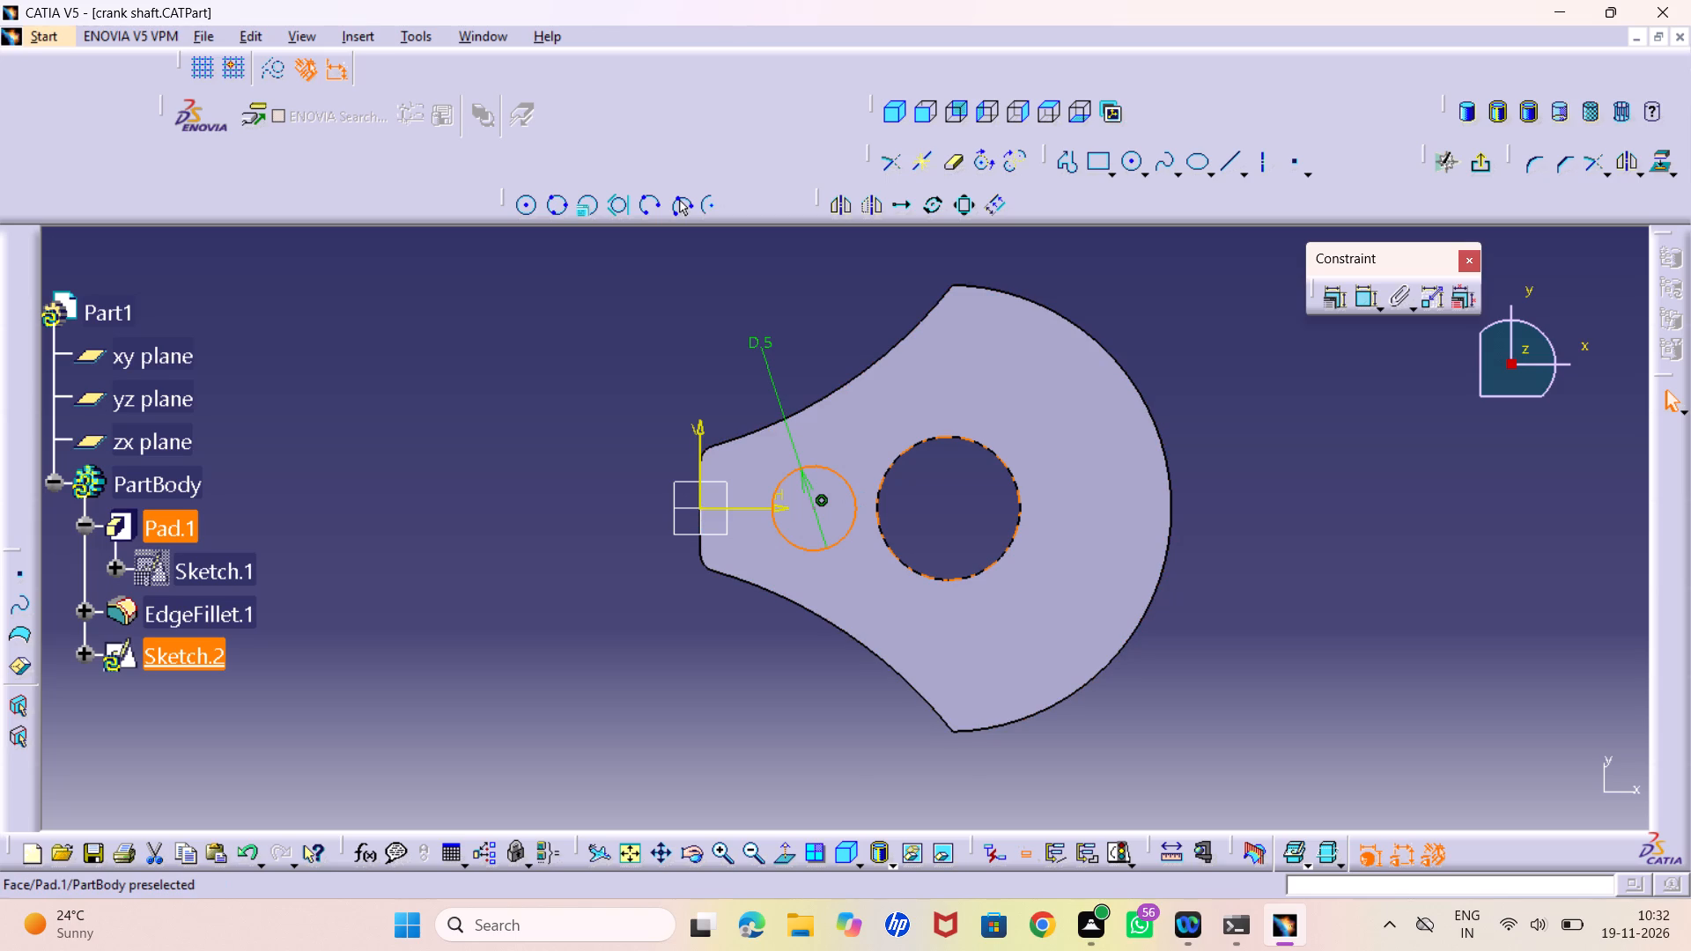
pyautogui.click(879, 488)
pyautogui.click(1269, 459)
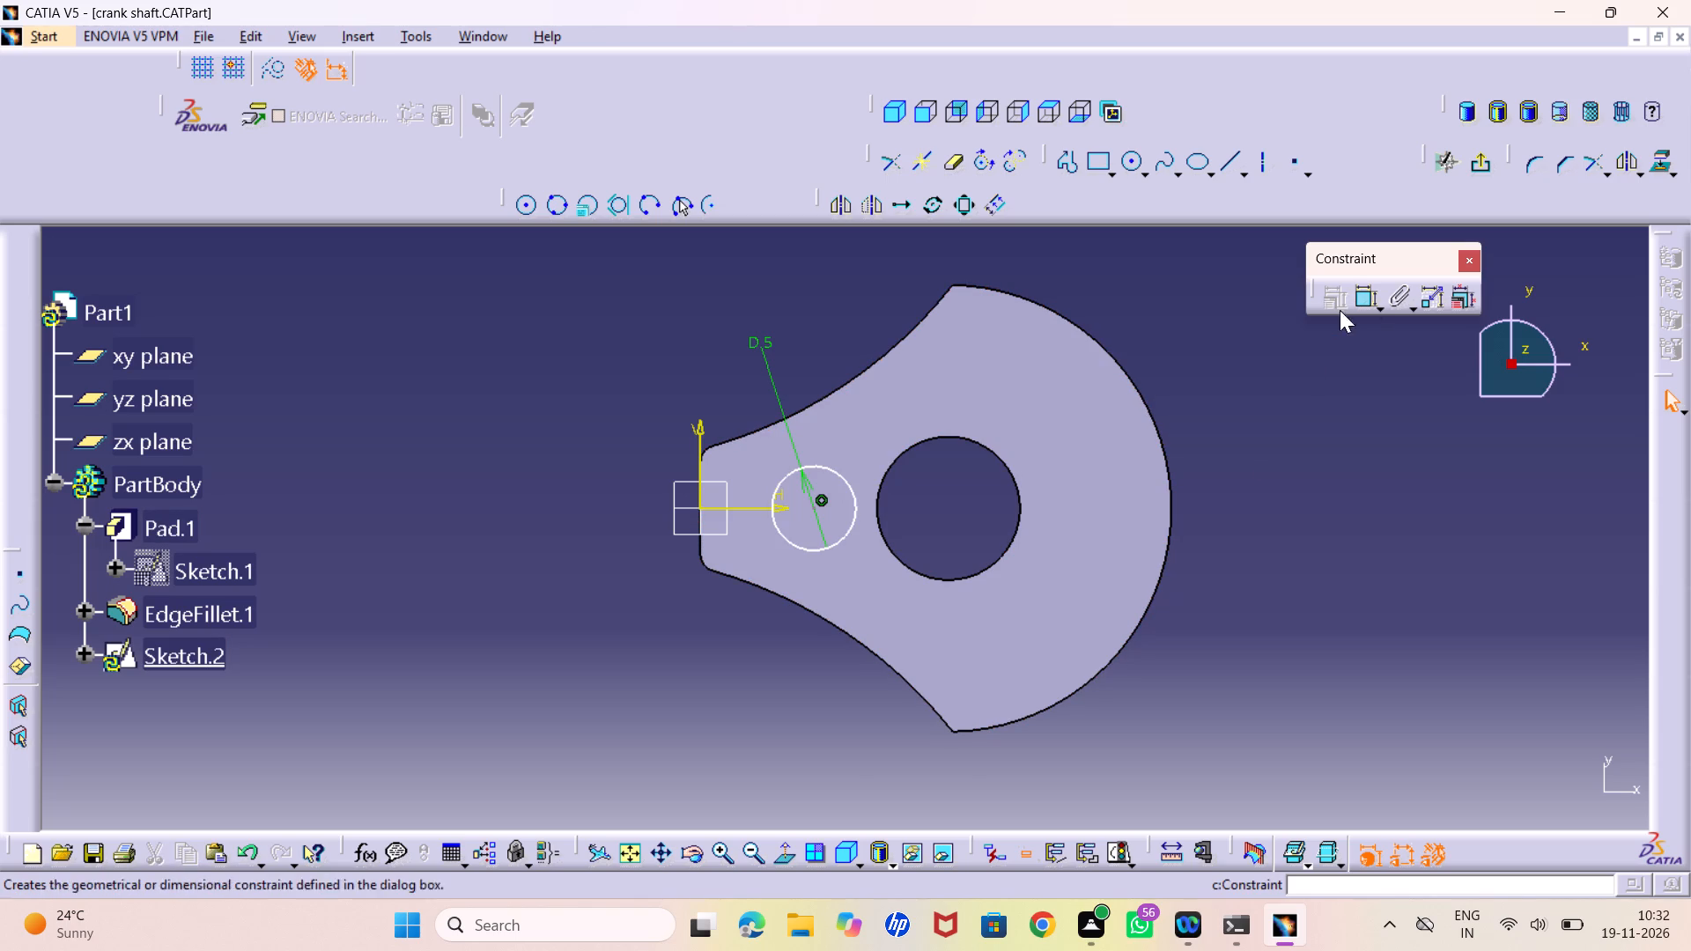
pyautogui.doubleClick(1363, 293)
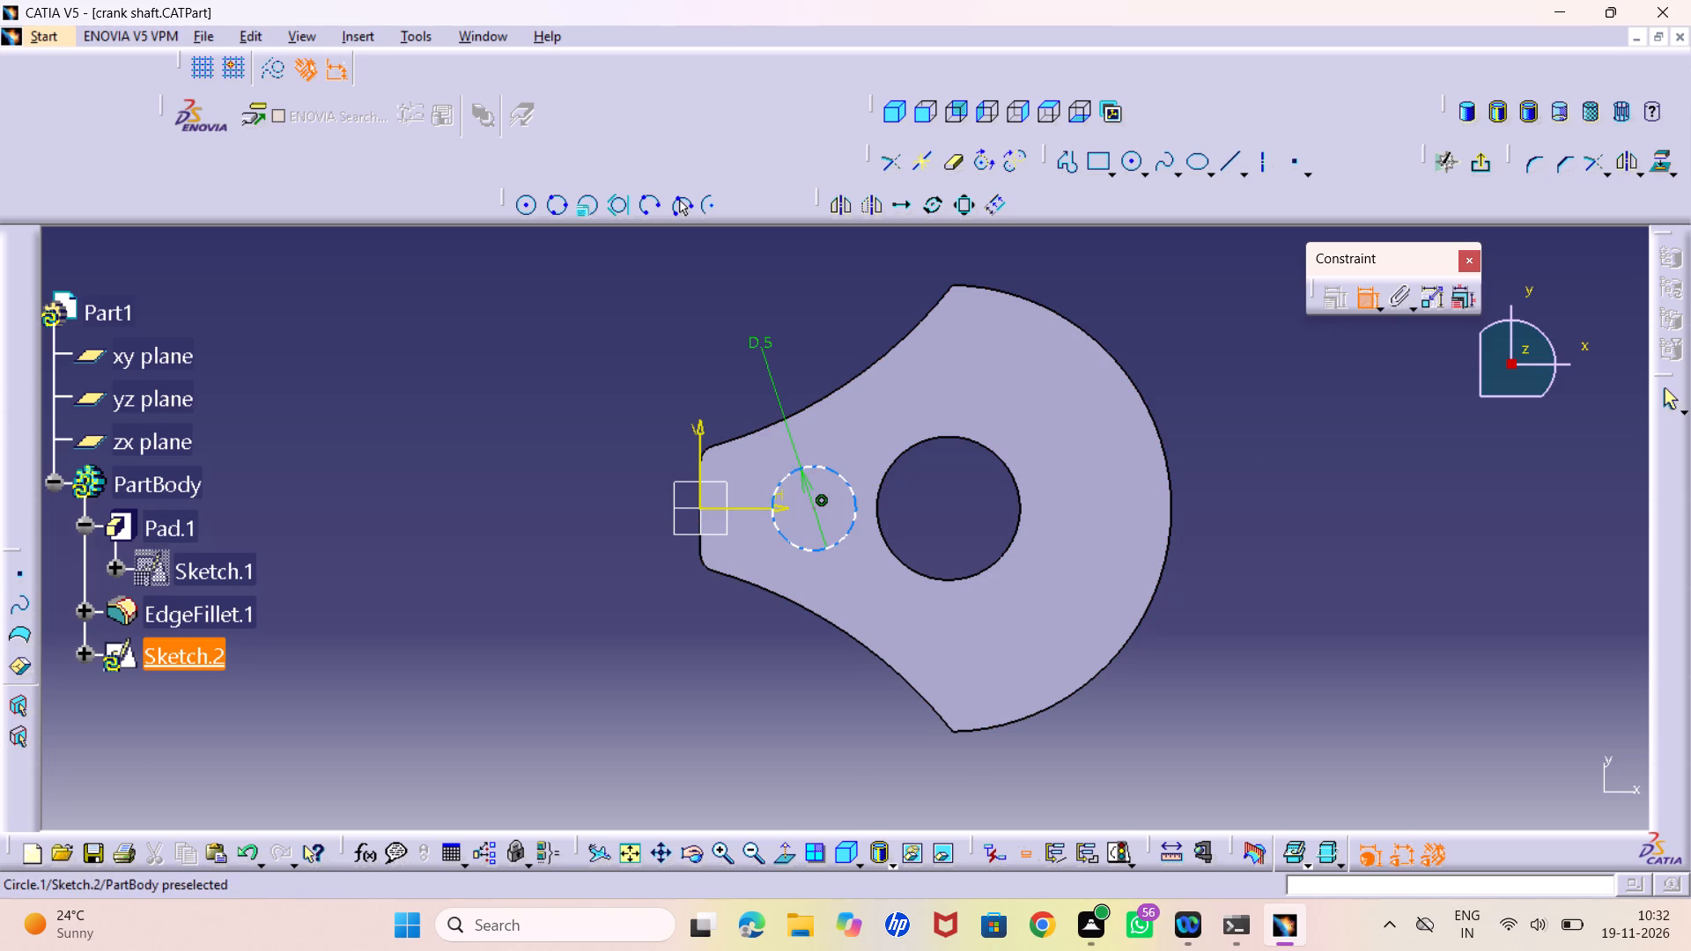
pyautogui.click(856, 499)
pyautogui.click(878, 514)
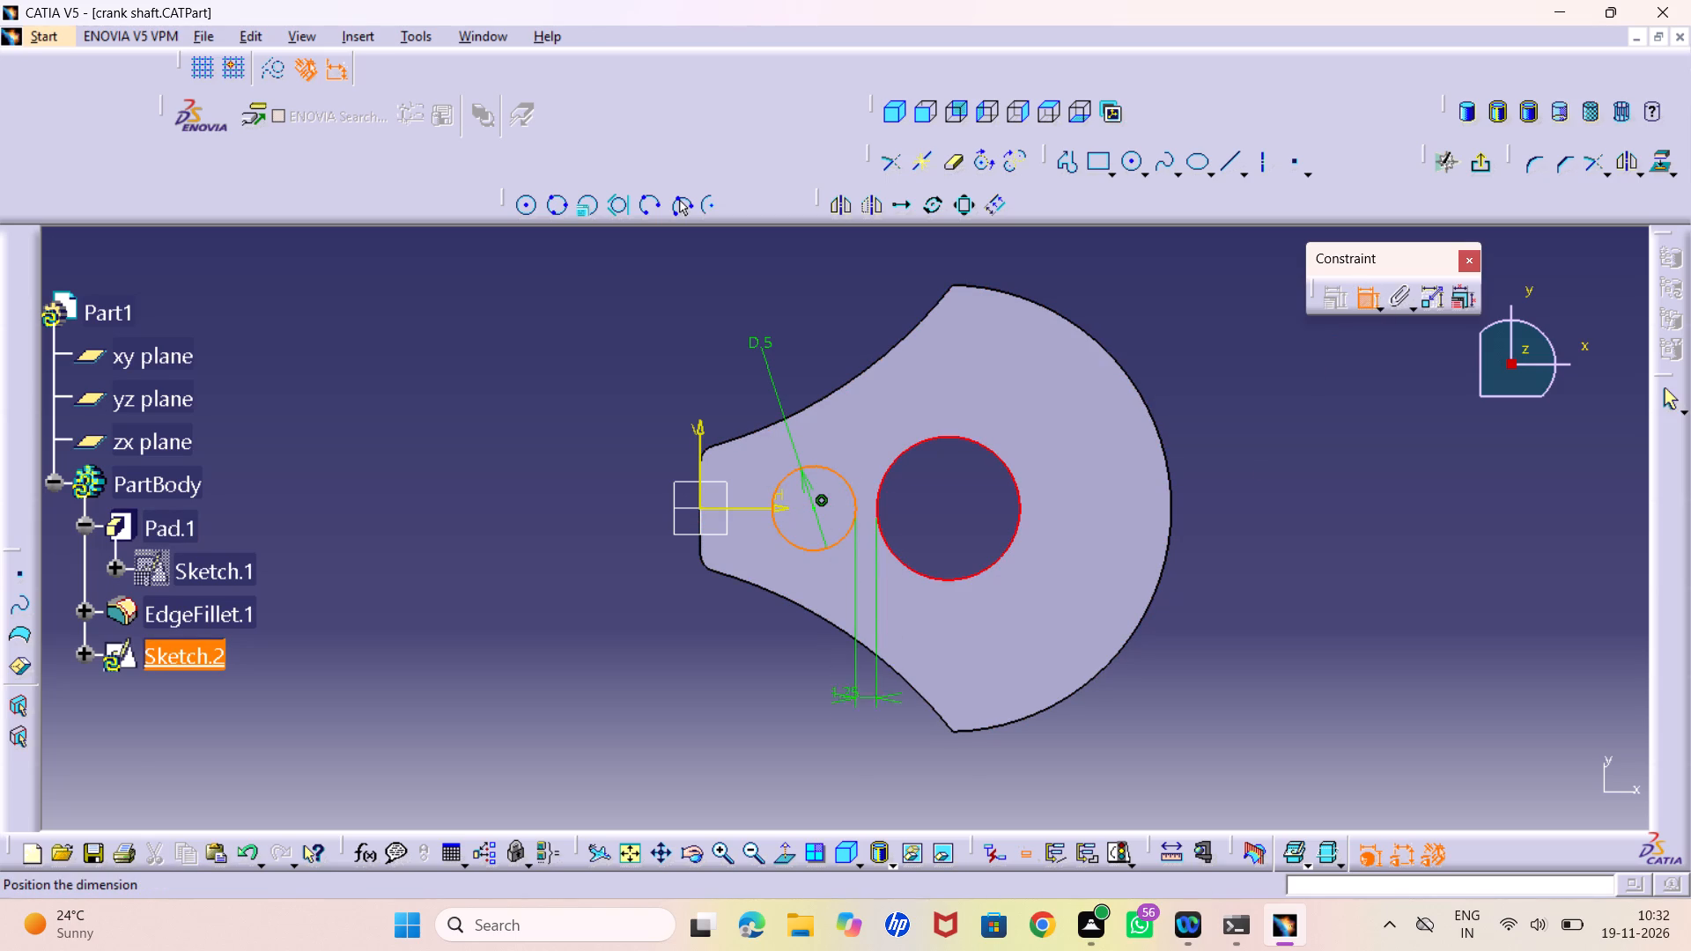
pyautogui.click(869, 727)
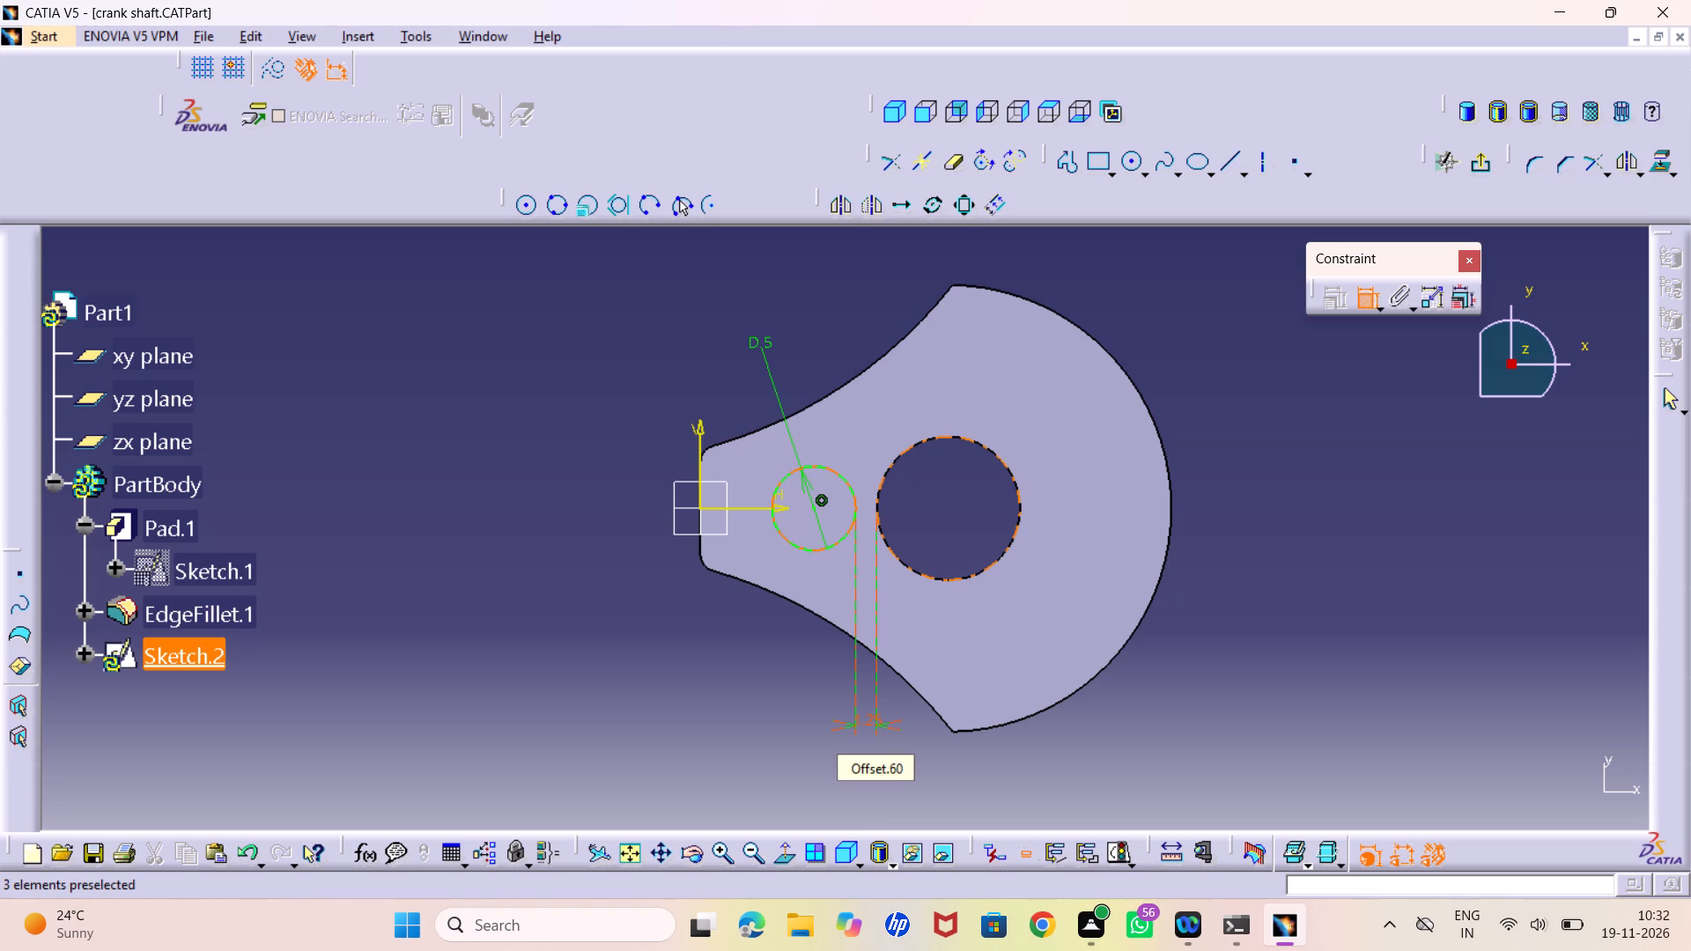
pyautogui.moveTo(838, 756); pyautogui.dragTo(829, 726, button='middle')
pyautogui.rightClick(838, 756)
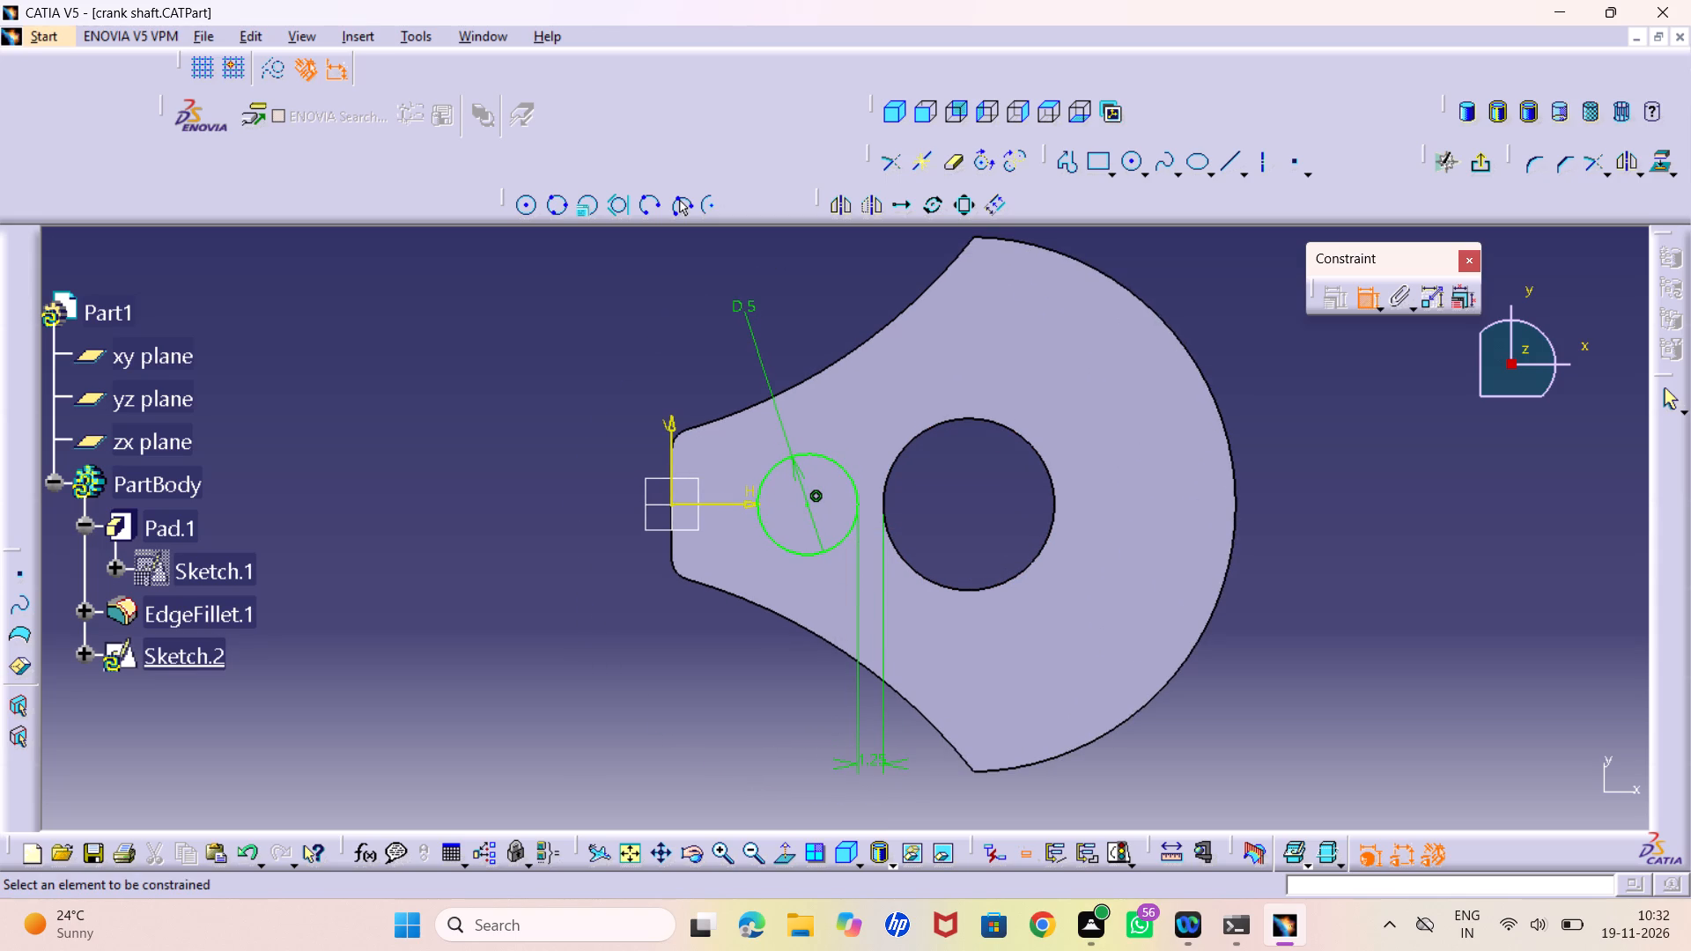
pyautogui.click(1483, 162)
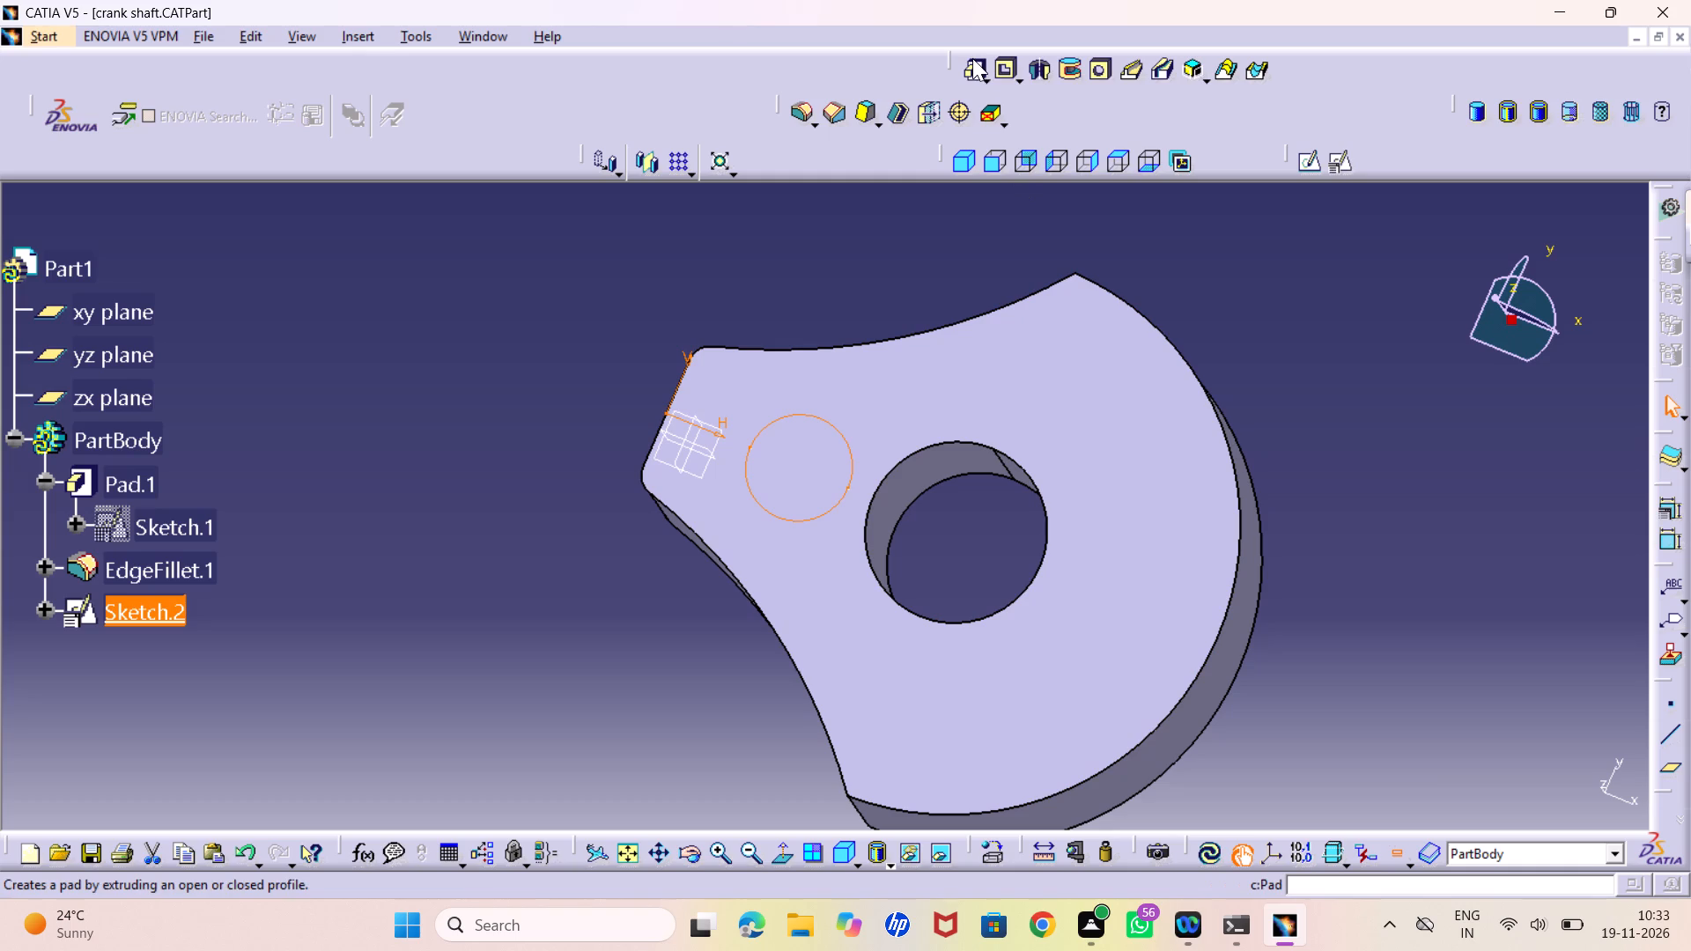
# Pad the 5 mm circle sketch outward from the face with a length of 8 mm.
pyautogui.click(972, 58)
pyautogui.moveTo(752, 673); pyautogui.dragTo(823, 437, button='middle')
pyautogui.moveTo(752, 673); pyautogui.dragTo(823, 437, button='right')
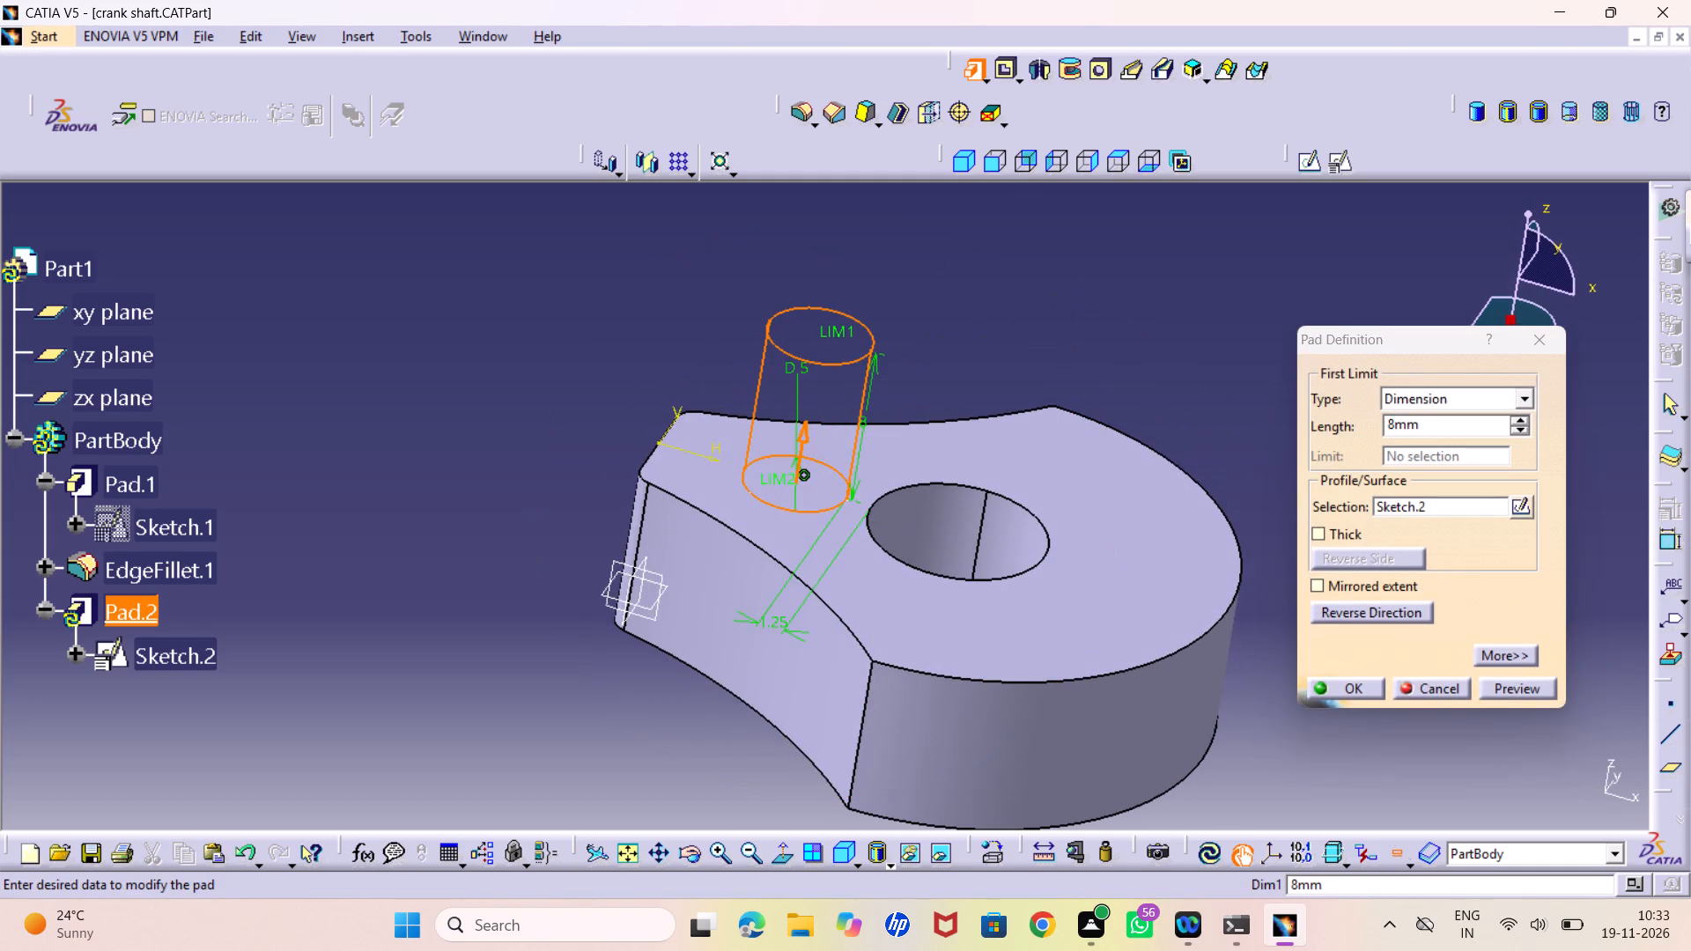
pyautogui.press('Return')
pyautogui.click(1364, 682)
pyautogui.click(1352, 729)
# Examine the part with its cylindrical pin from several angles and in the isometric view.
pyautogui.moveTo(949, 717); pyautogui.dragTo(819, 831, button='middle')
pyautogui.moveTo(948, 717); pyautogui.dragTo(819, 831, button='right')
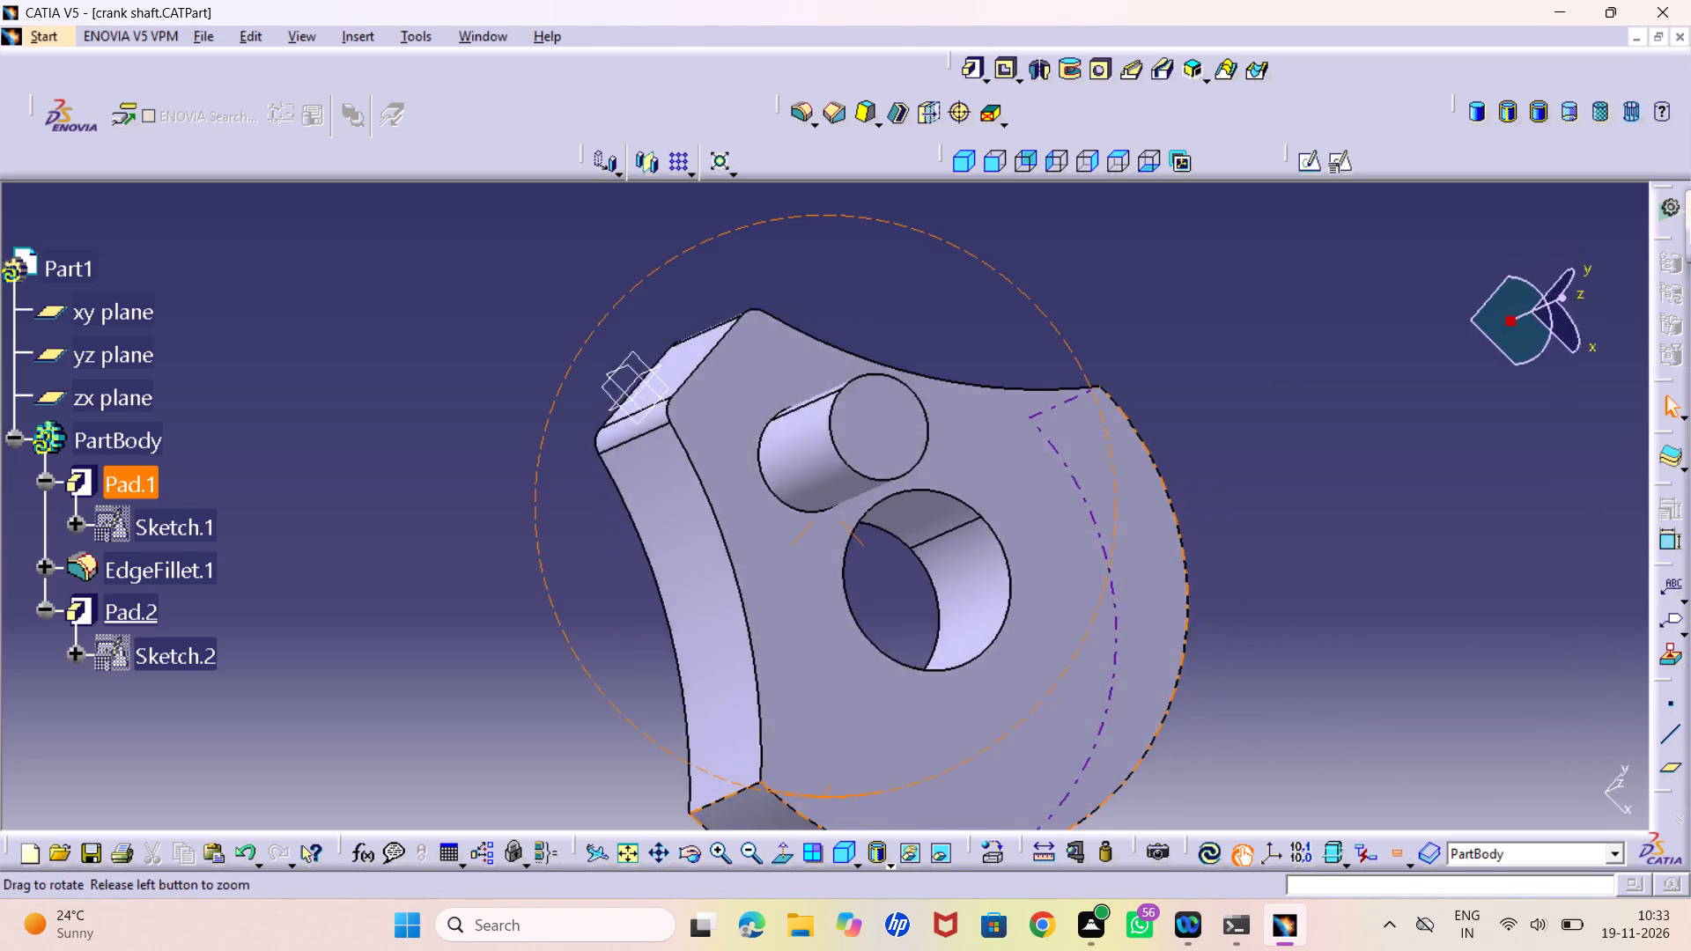
pyautogui.moveTo(819, 831); pyautogui.dragTo(976, 807, button='middle')
pyautogui.moveTo(819, 831); pyautogui.dragTo(970, 804, button='right')
pyautogui.moveTo(786, 711); pyautogui.dragTo(1016, 460, button='middle')
pyautogui.moveTo(786, 711); pyautogui.dragTo(1016, 460, button='right')
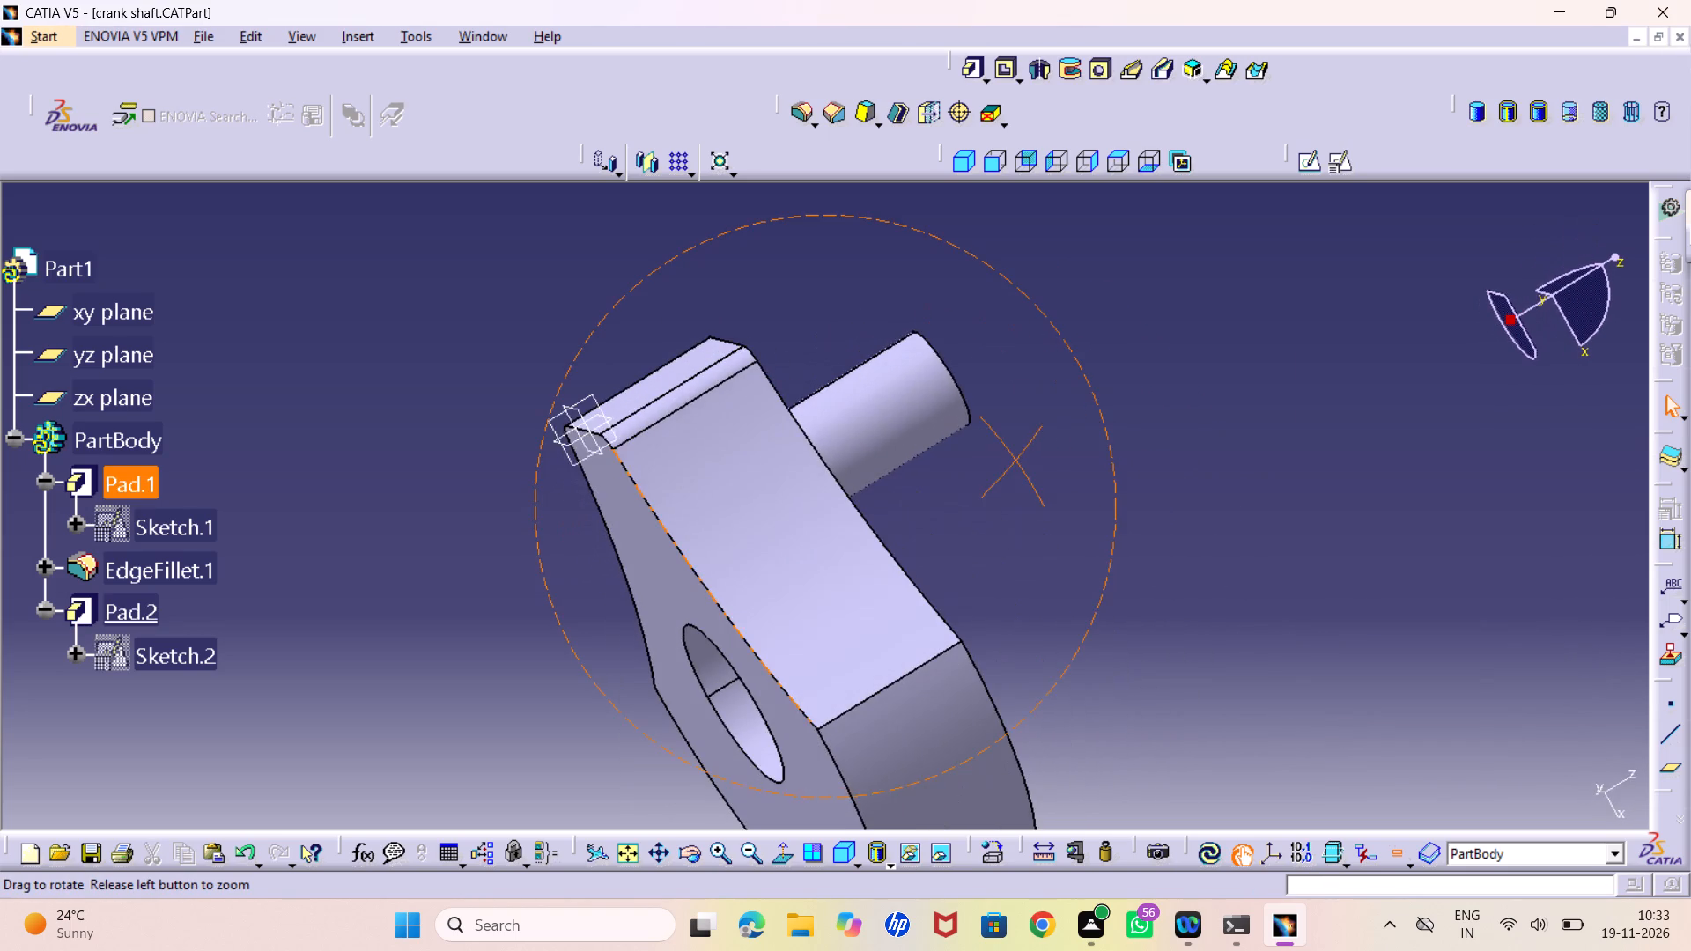
pyautogui.moveTo(1016, 460); pyautogui.dragTo(1015, 448, button='middle')
pyautogui.moveTo(1016, 460); pyautogui.dragTo(1015, 441, button='right')
pyautogui.click(961, 150)
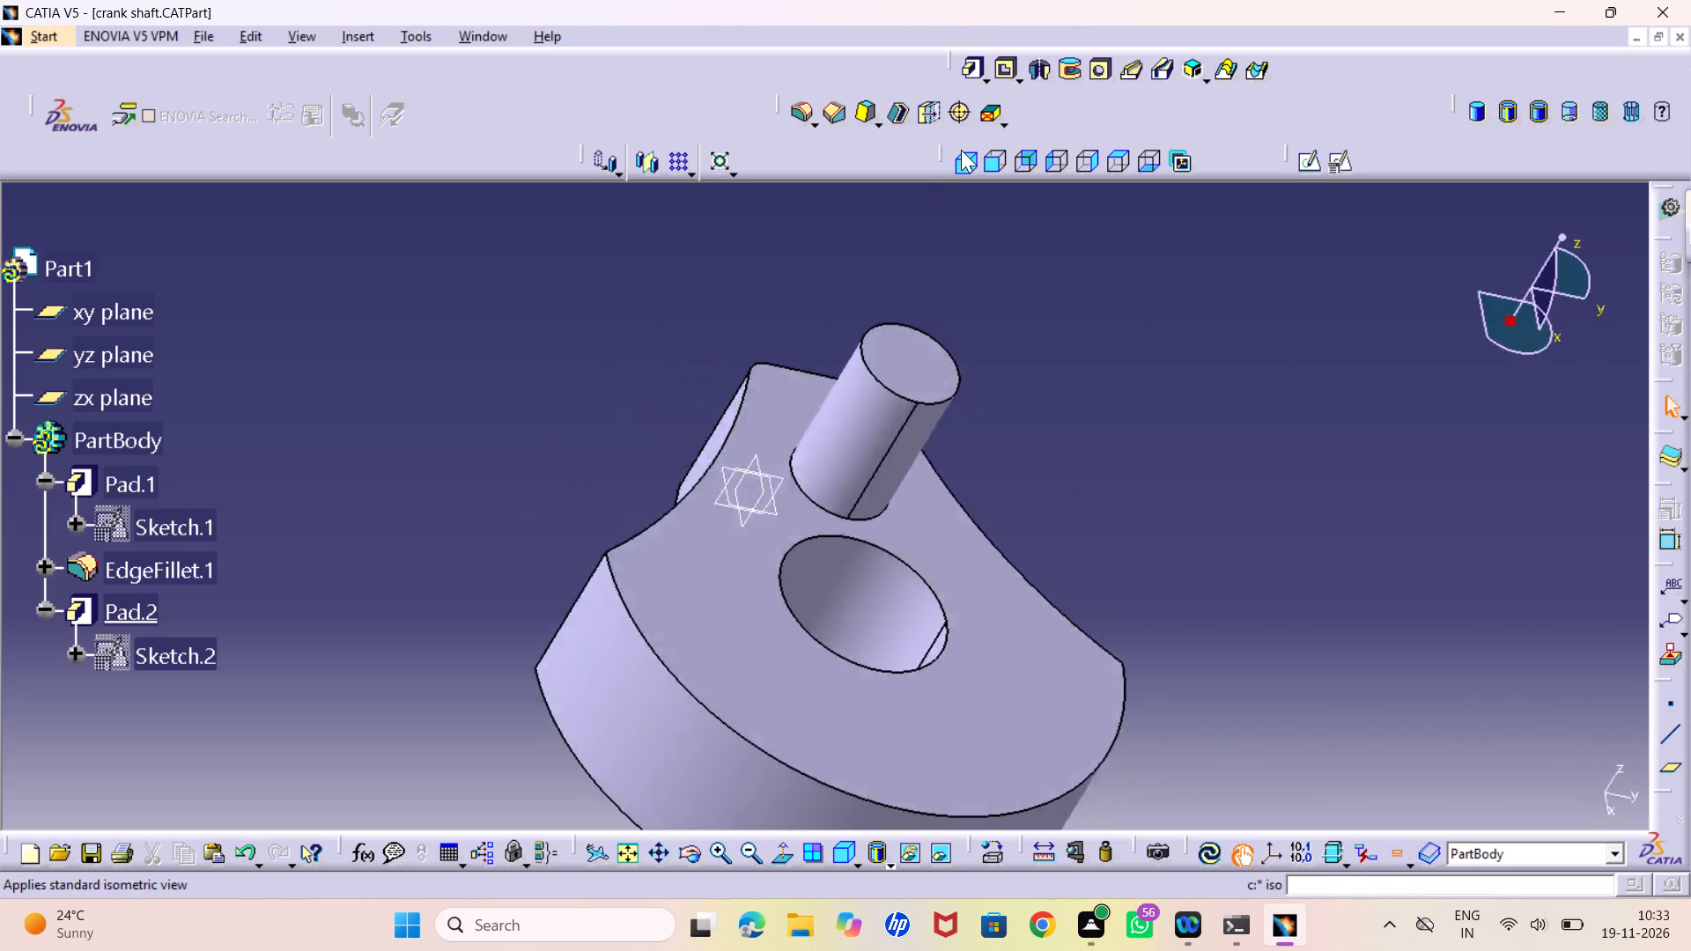
pyautogui.moveTo(785, 773); pyautogui.dragTo(795, 811, button='middle')
pyautogui.rightClick(785, 773)
pyautogui.moveTo(789, 764); pyautogui.dragTo(774, 742, button='middle')
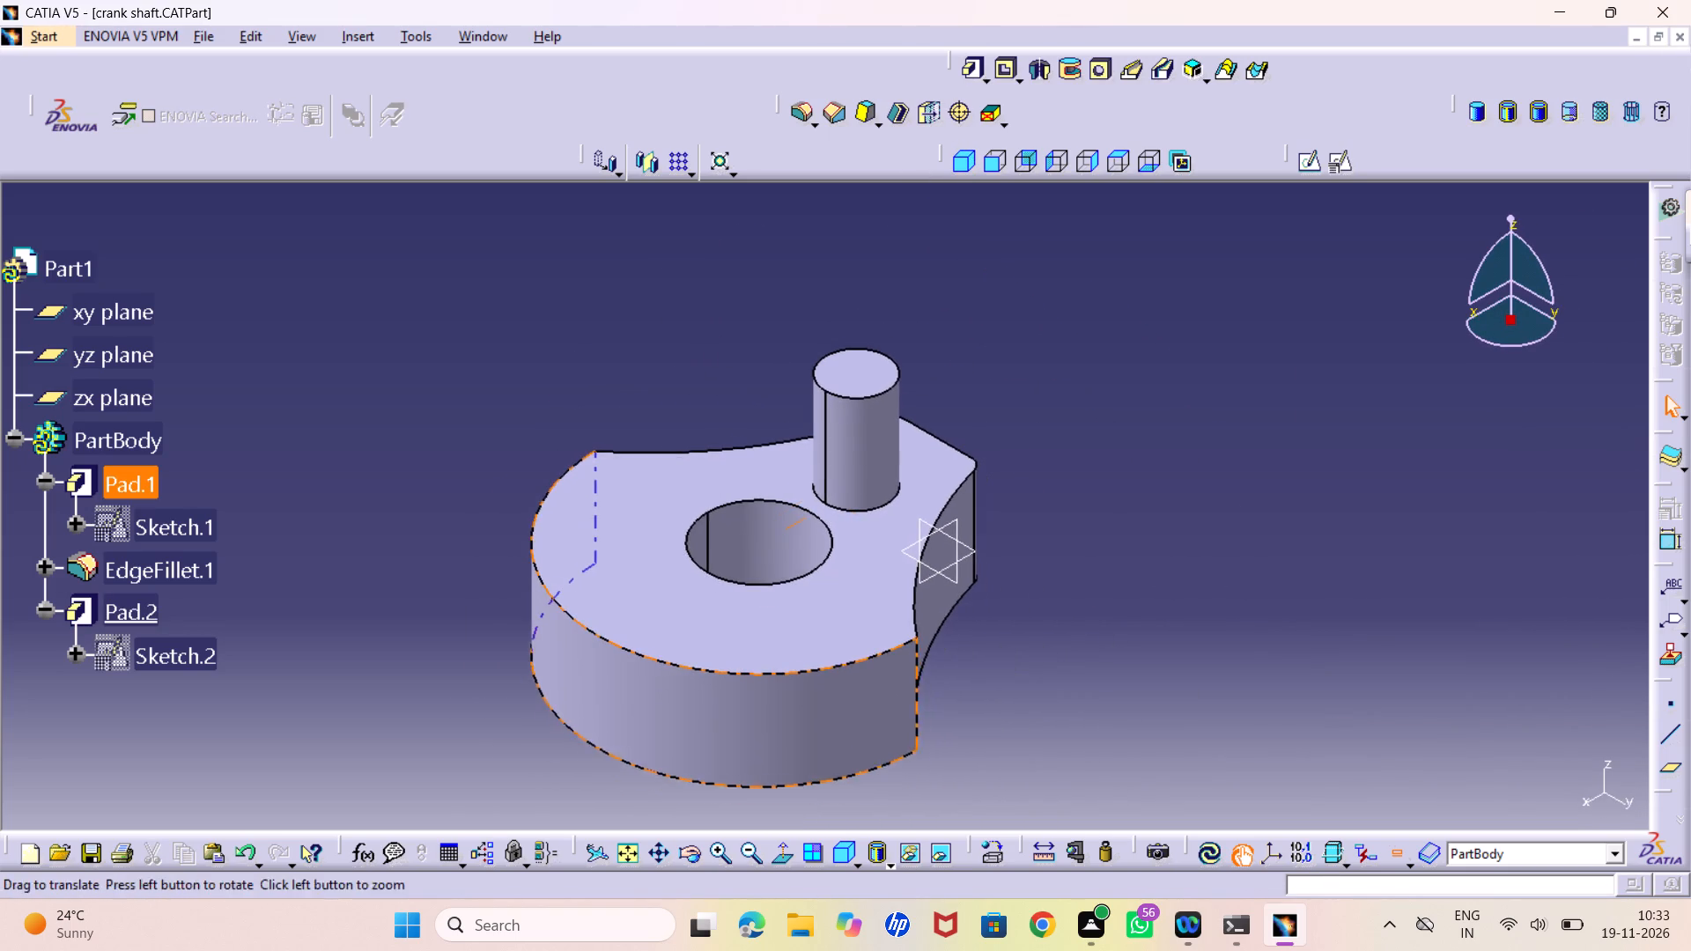
pyautogui.moveTo(774, 742); pyautogui.dragTo(754, 714, button='middle')
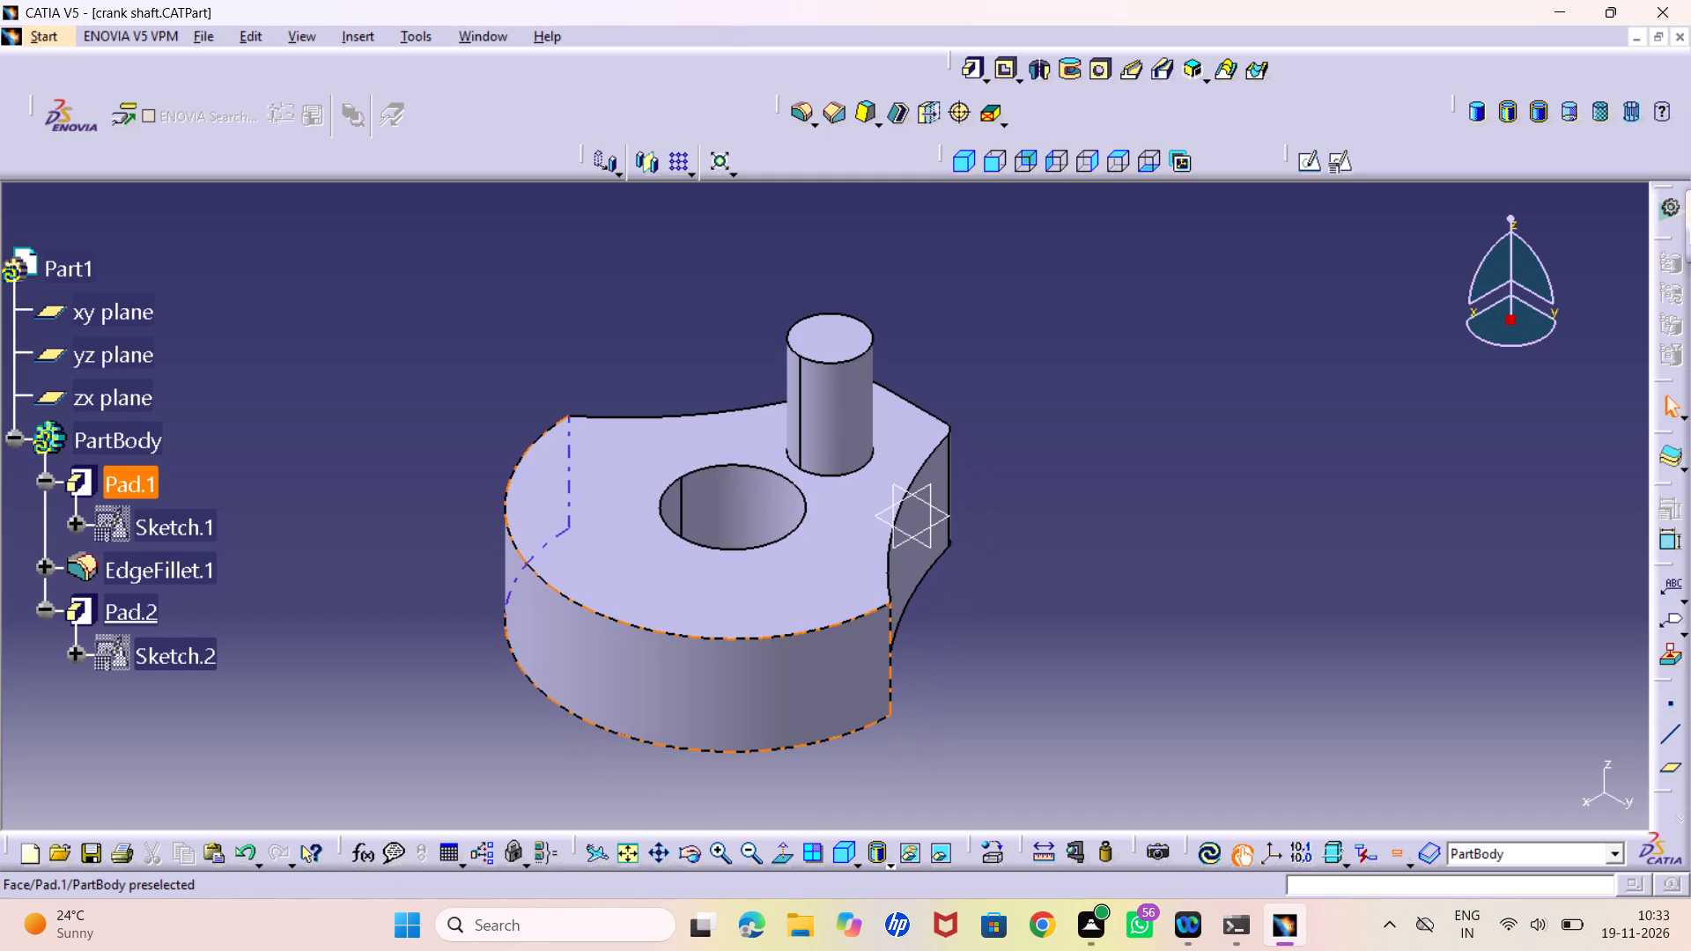
# Create a positioned sketch on the flat pad face opposite the pin, with implicit origin and orientation.
pyautogui.moveTo(821, 723); pyautogui.dragTo(1085, 557, button='middle')
pyautogui.moveTo(821, 723); pyautogui.dragTo(1085, 557, button='right')
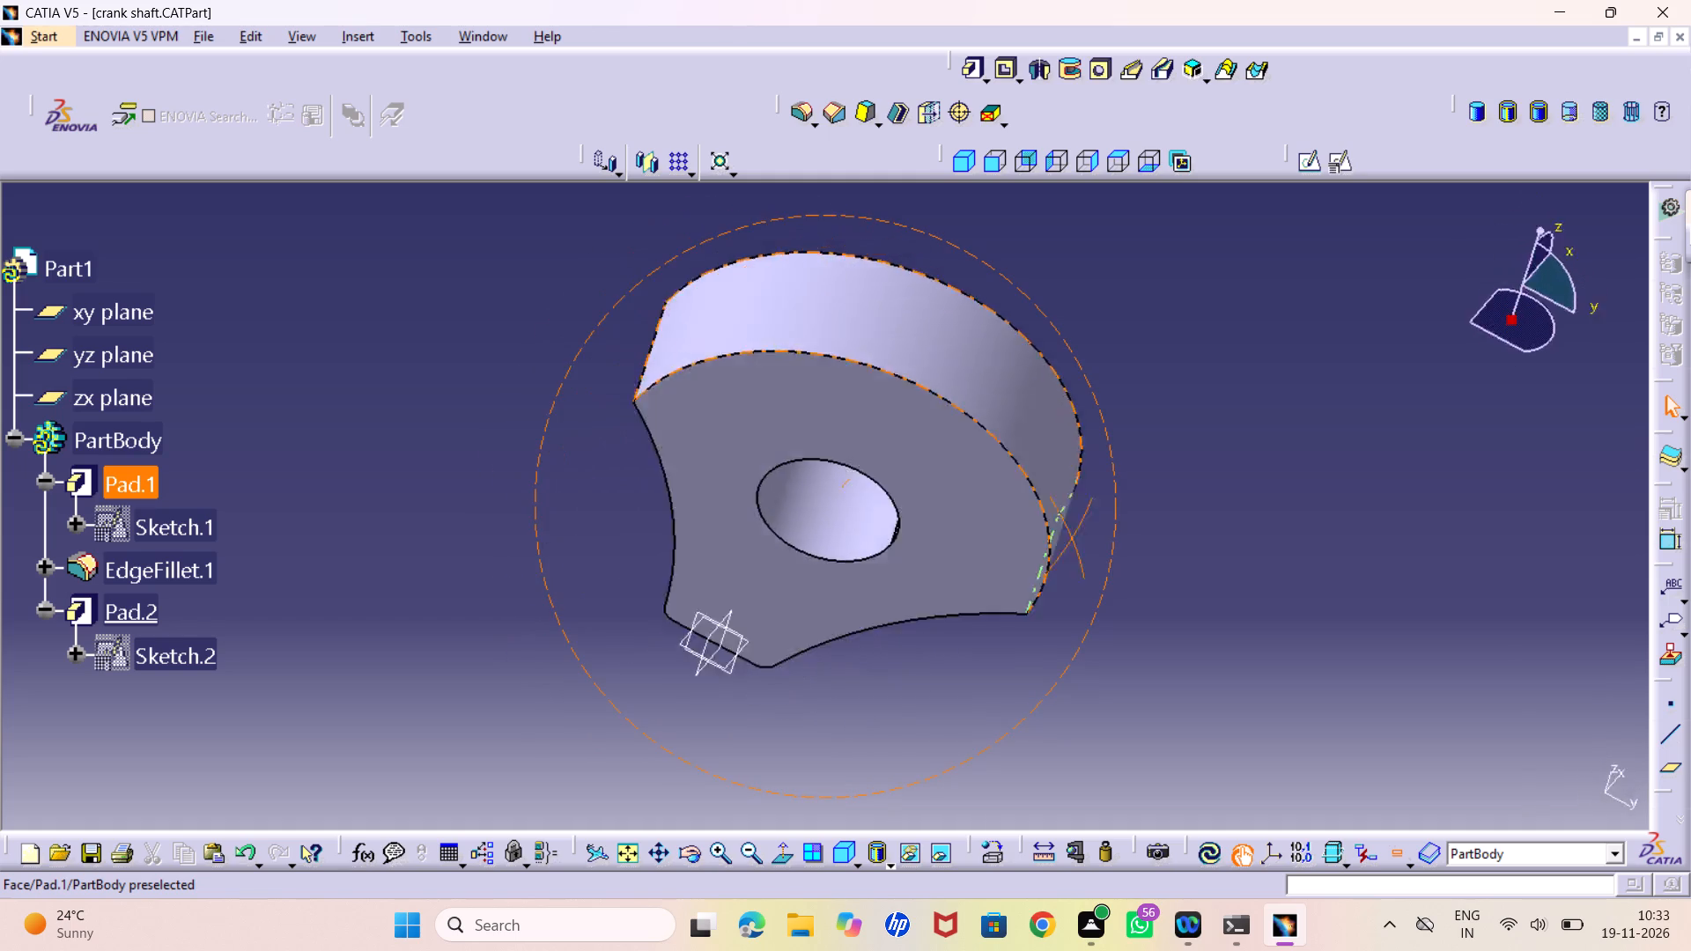
pyautogui.moveTo(1085, 557); pyautogui.dragTo(1196, 702, button='right')
pyautogui.moveTo(1085, 557); pyautogui.dragTo(1196, 702, button='middle')
pyautogui.moveTo(725, 608); pyautogui.dragTo(781, 540, button='middle')
pyautogui.moveTo(725, 608); pyautogui.dragTo(781, 540, button='right')
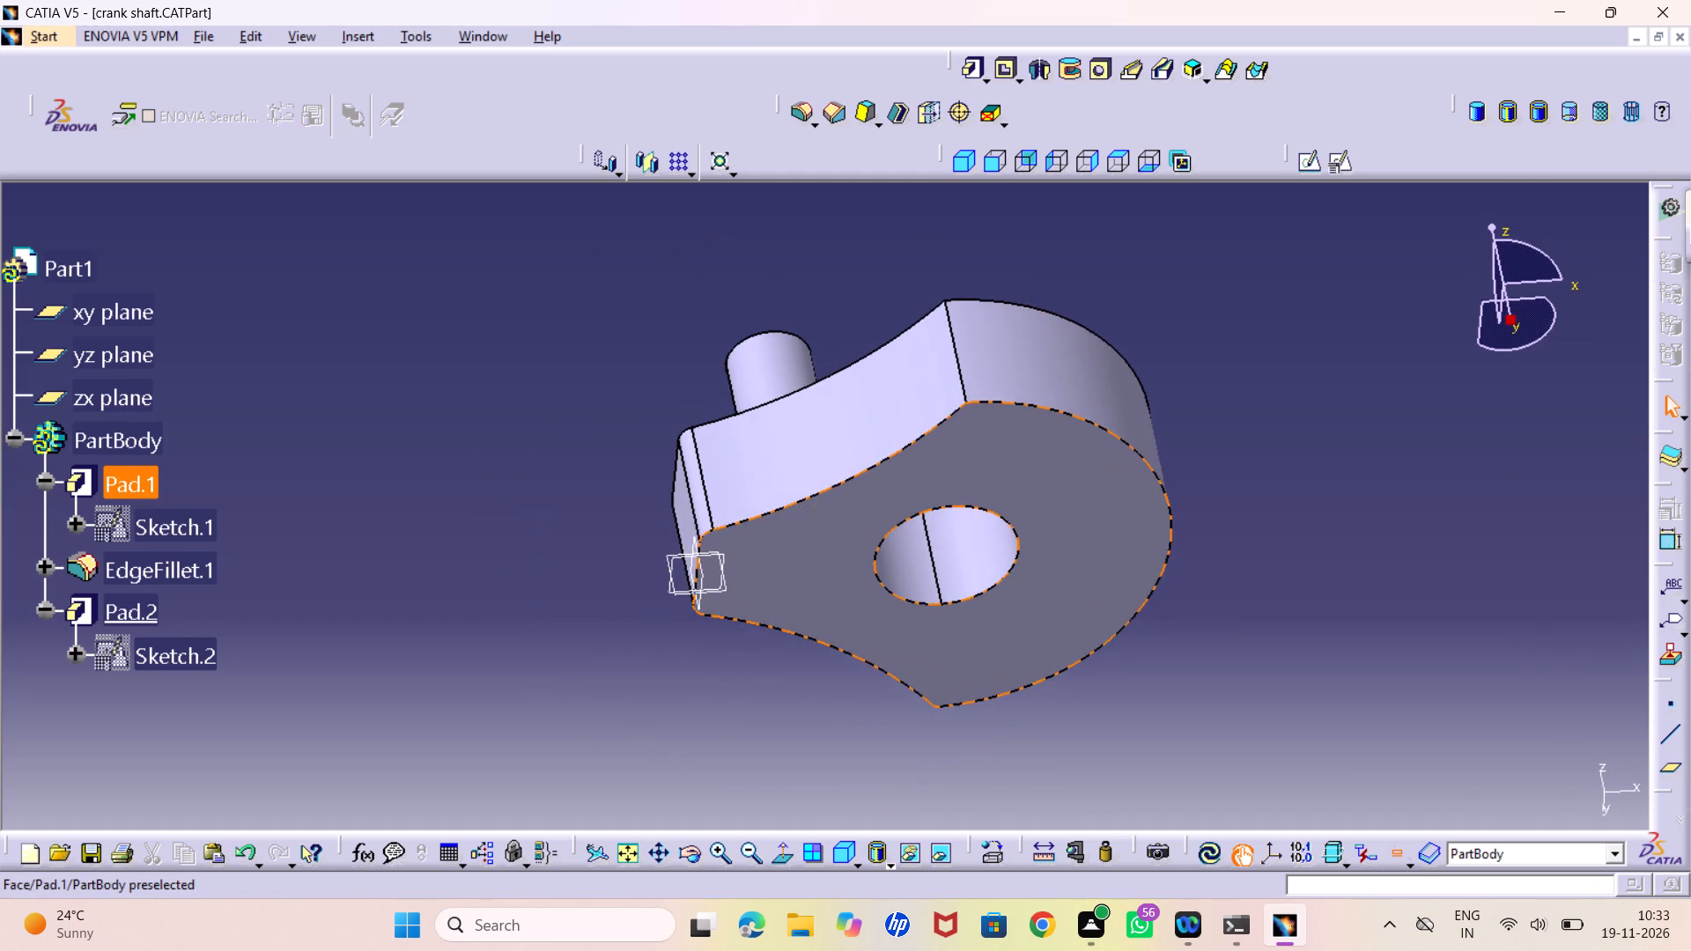
pyautogui.click(817, 572)
pyautogui.click(1346, 164)
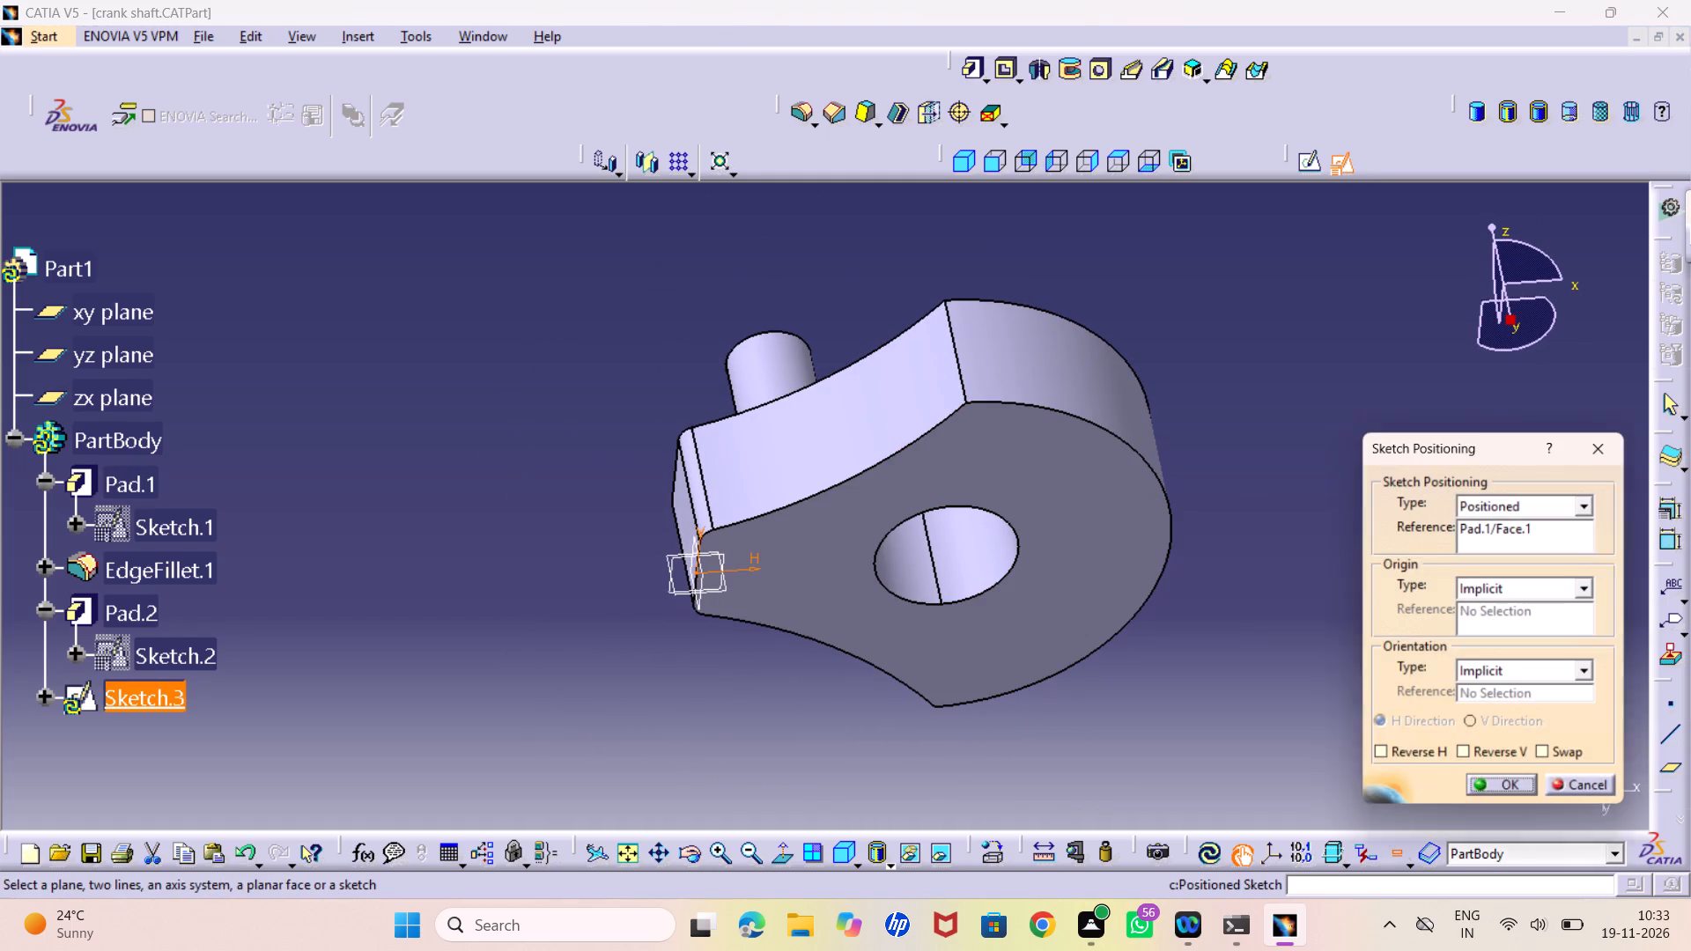
pyautogui.click(1504, 787)
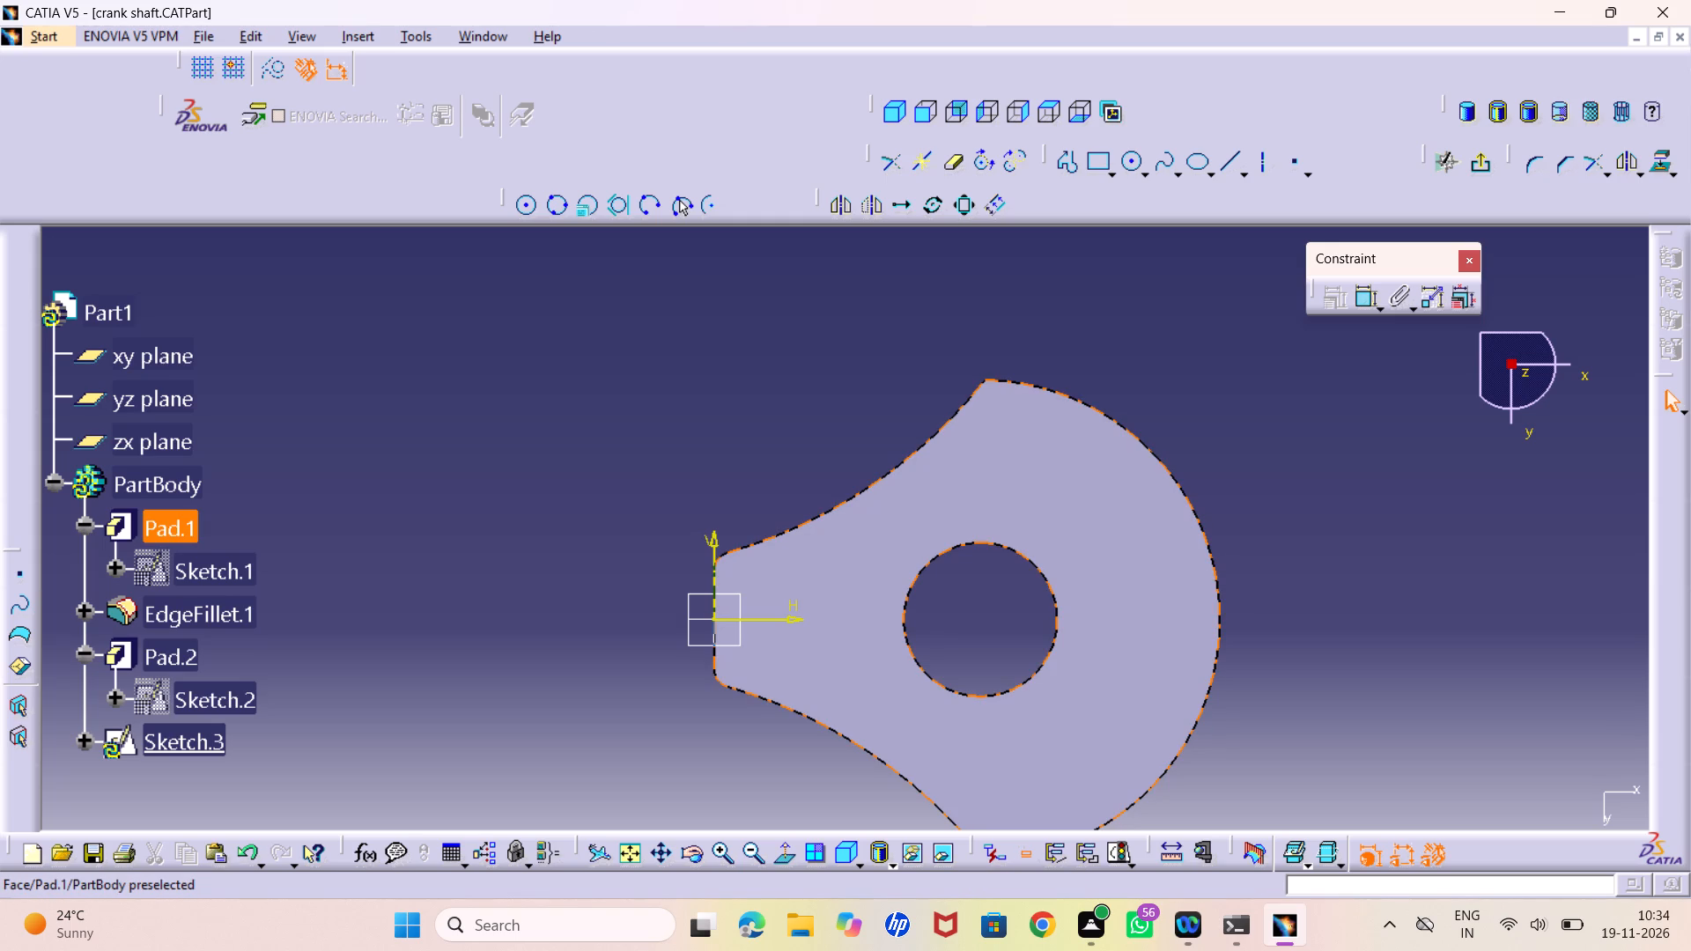
# Sketch a circle about 15.3 mm in diameter around the hole, centred near the hole's centre on the horizontal axis.
pyautogui.click(1126, 156)
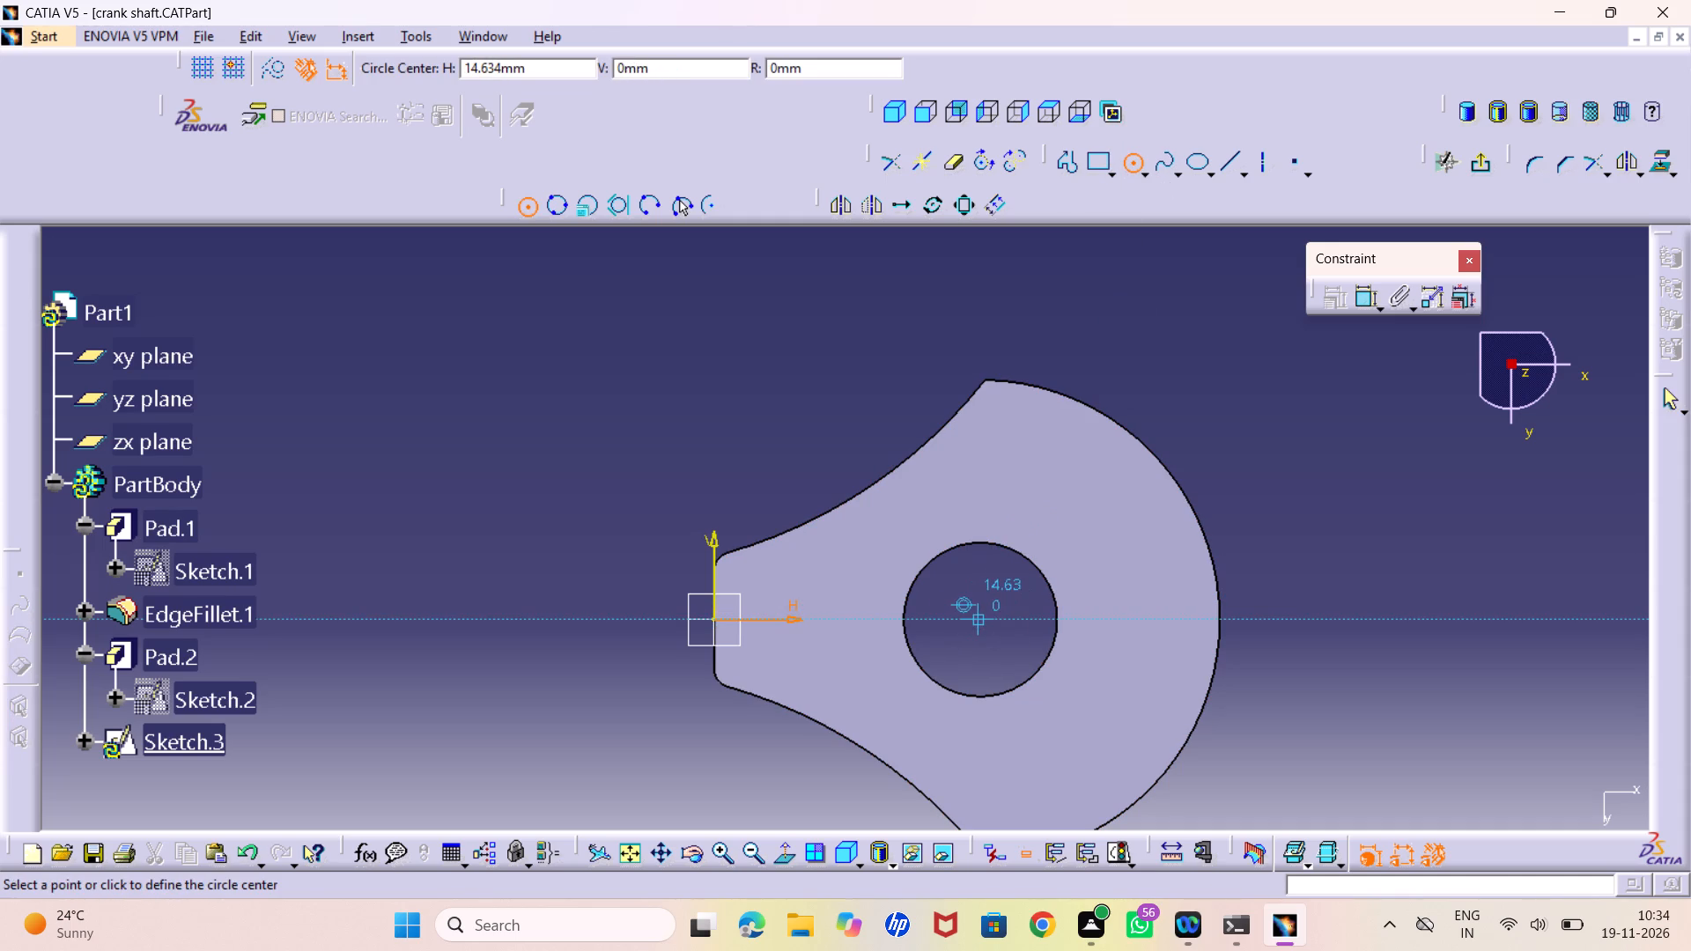
pyautogui.click(978, 625)
pyautogui.click(1075, 714)
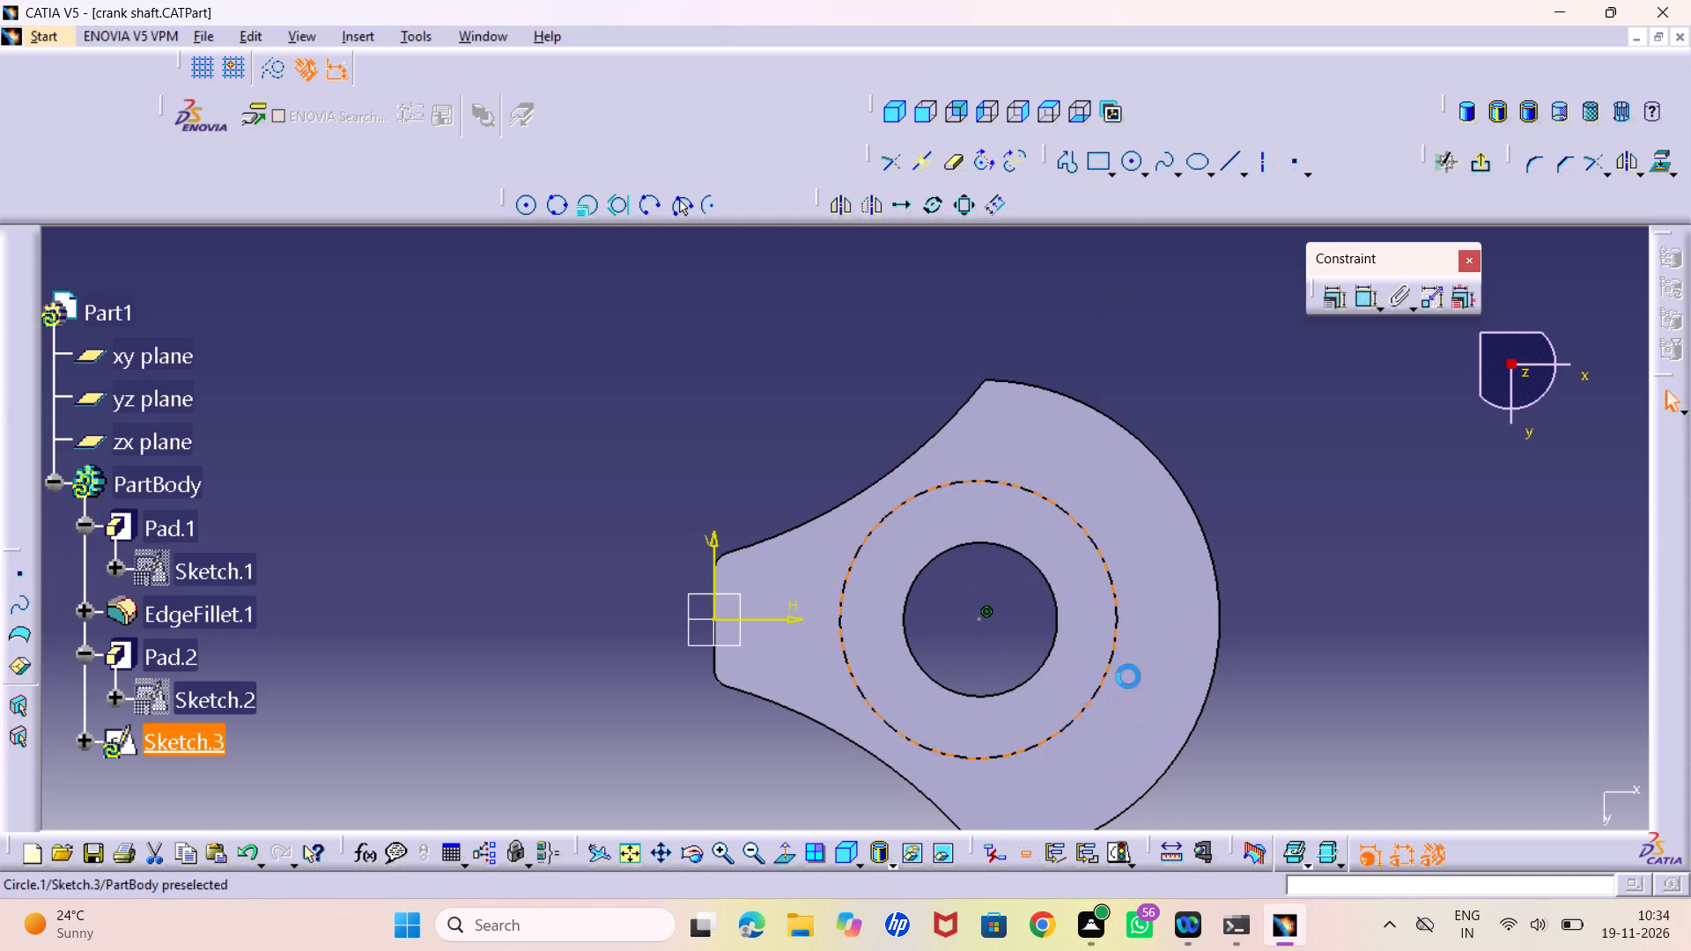
pyautogui.moveTo(1282, 535); pyautogui.dragTo(1282, 525)
# Dimension the diameter of the circle around the hole and set it to 12 mm.
pyautogui.doubleClick(1364, 300)
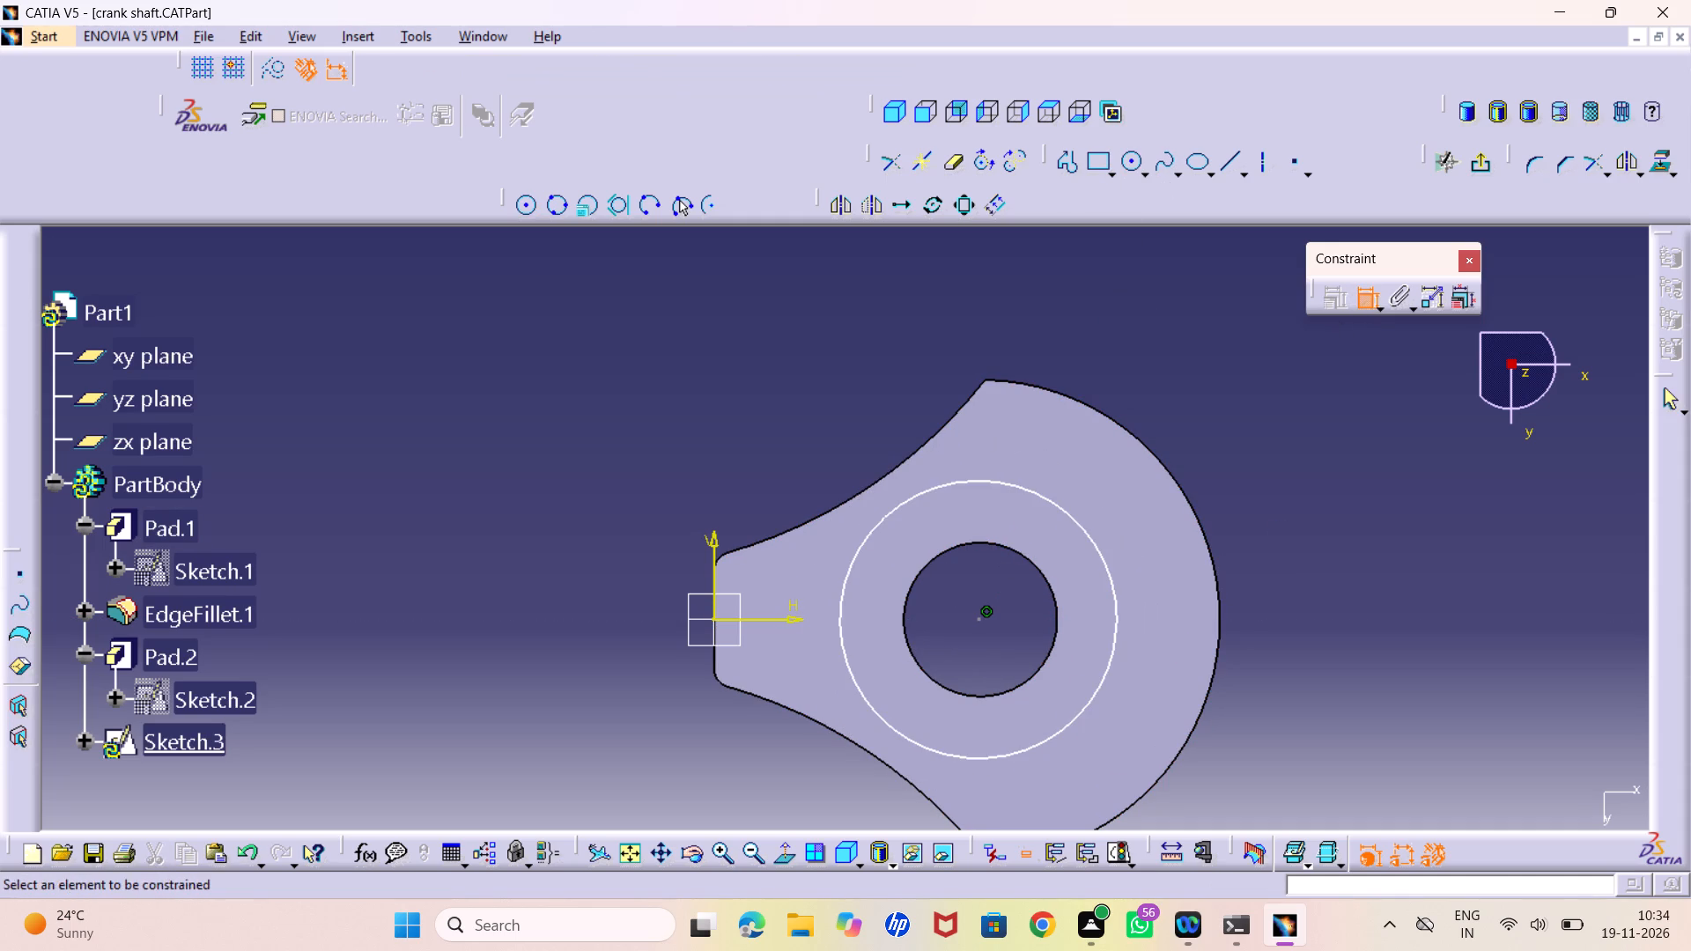
pyautogui.click(1099, 546)
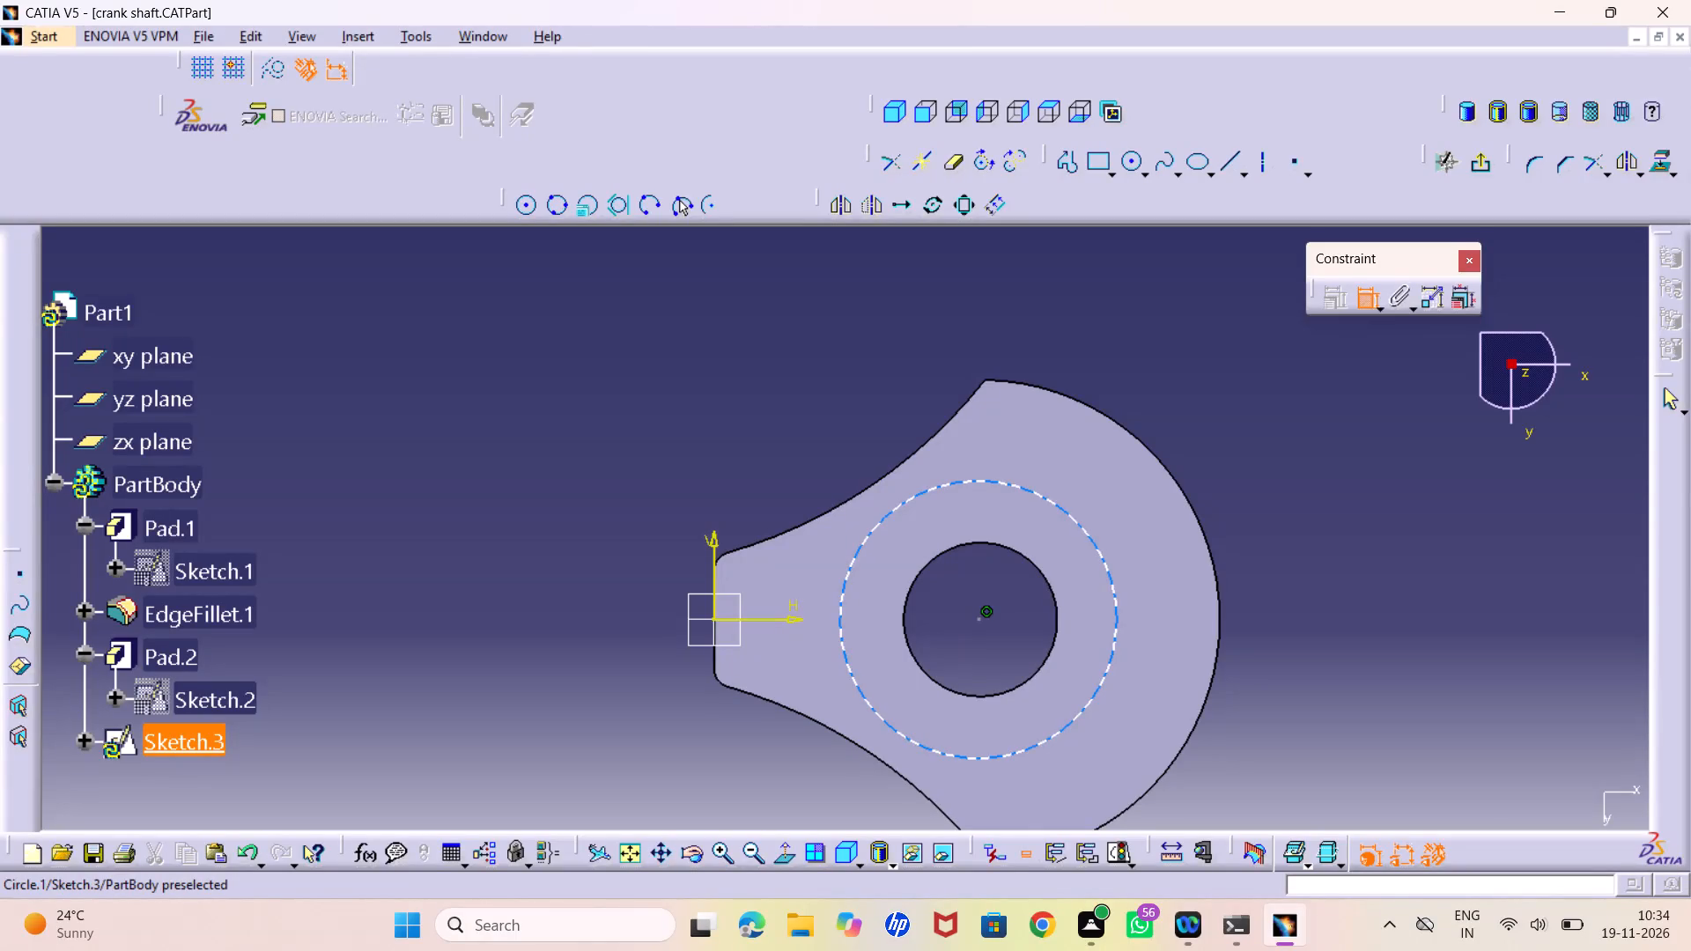
pyautogui.click(1211, 394)
pyautogui.doubleClick(1193, 387)
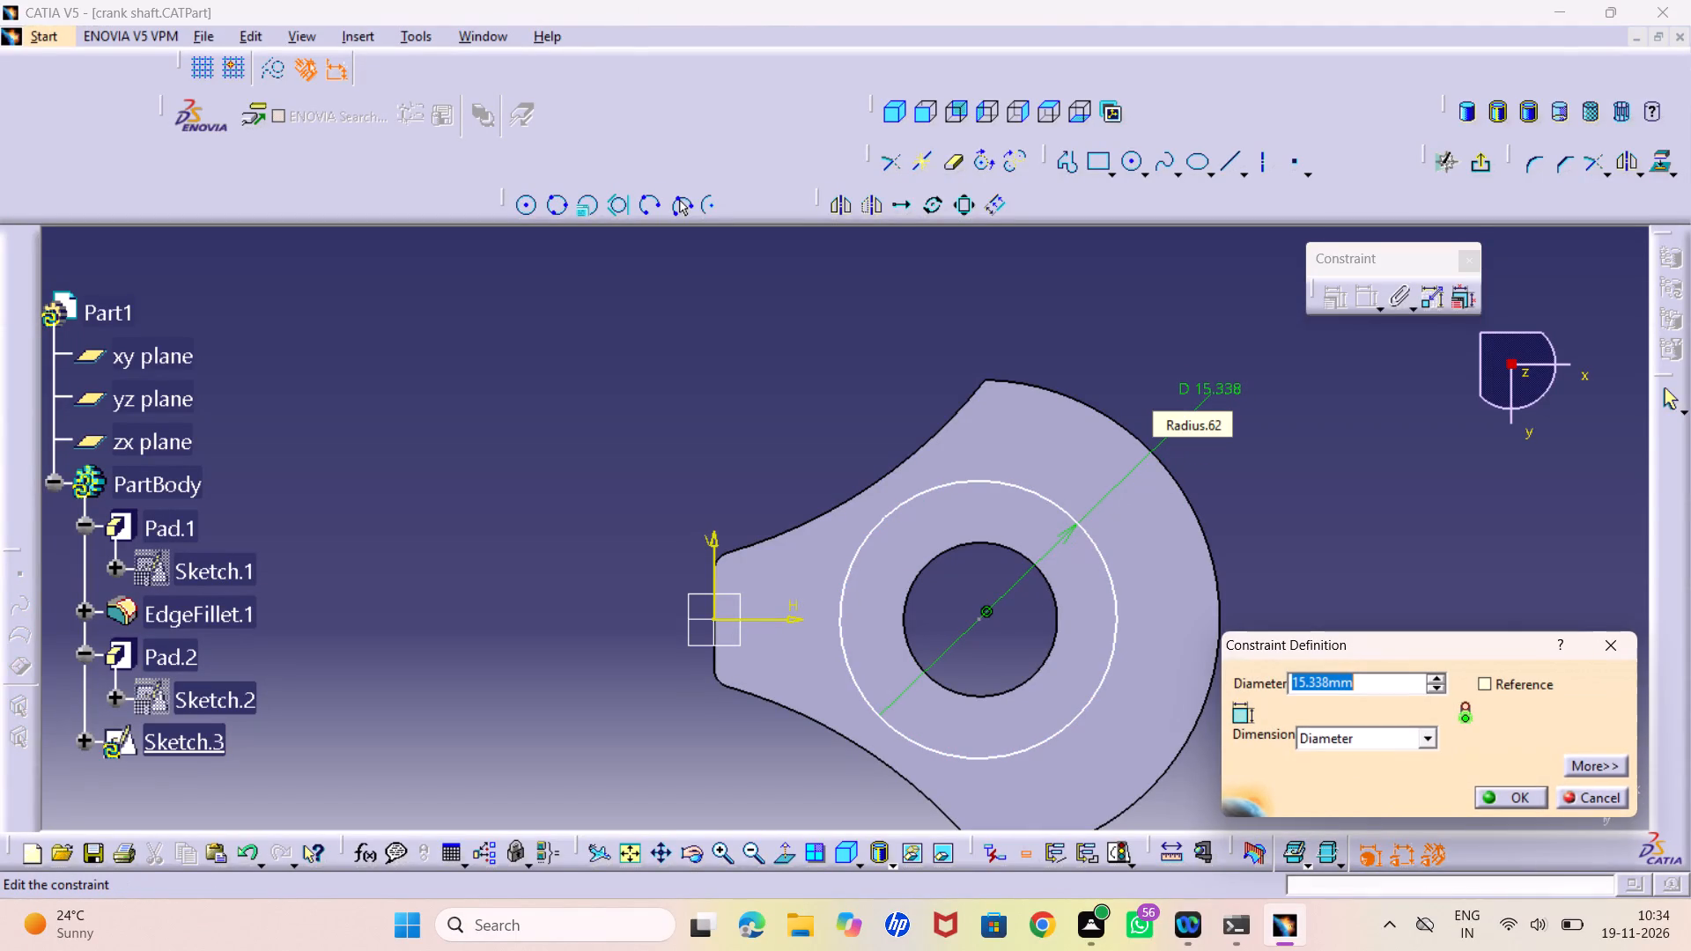
pyautogui.write('12')
pyautogui.press('Return')
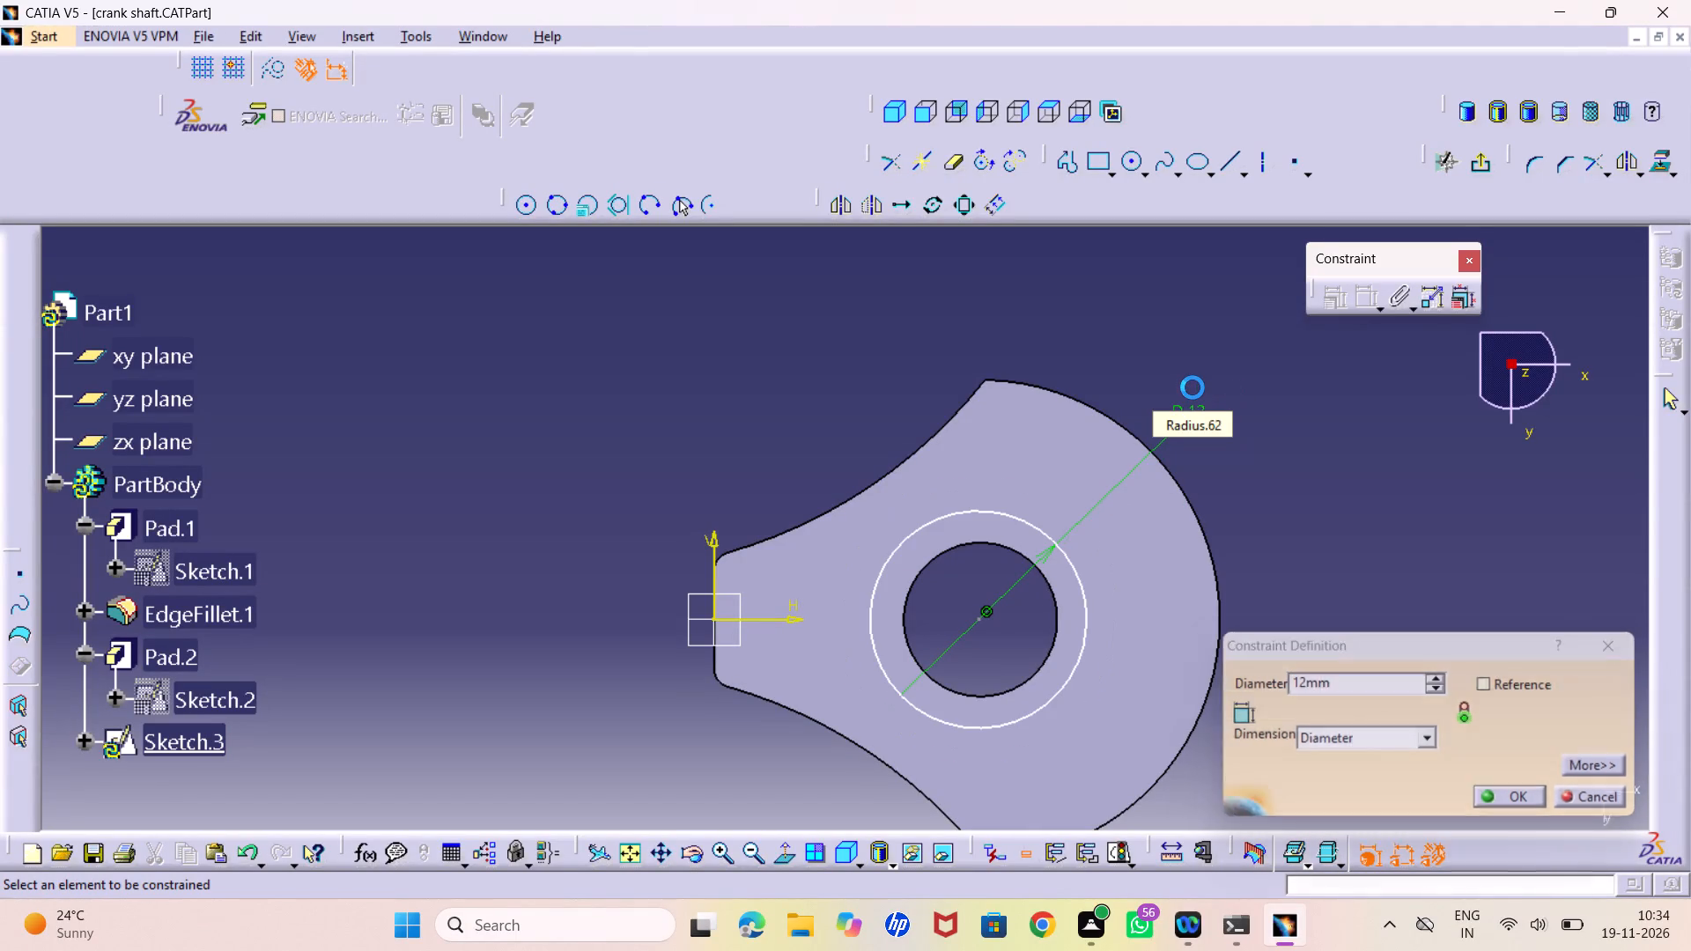
# Constrain the 12 mm circle to be concentric with the hole's edge, and exit the sketch.
pyautogui.click(1080, 640)
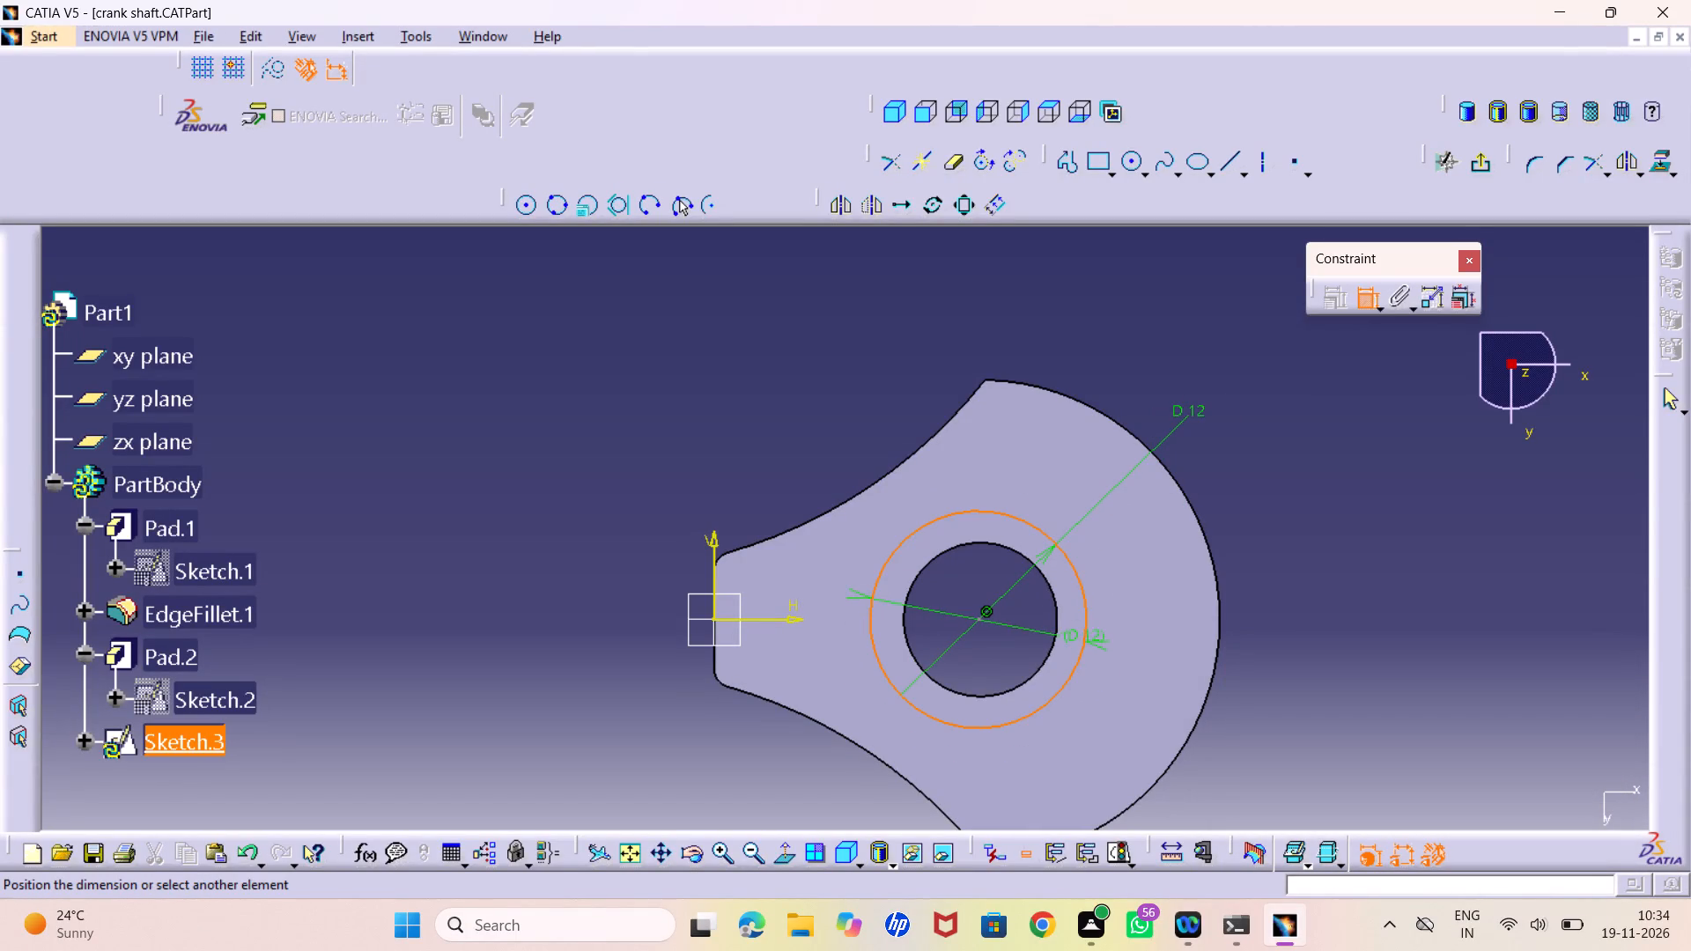
pyautogui.click(1030, 670)
pyautogui.rightClick(1303, 484)
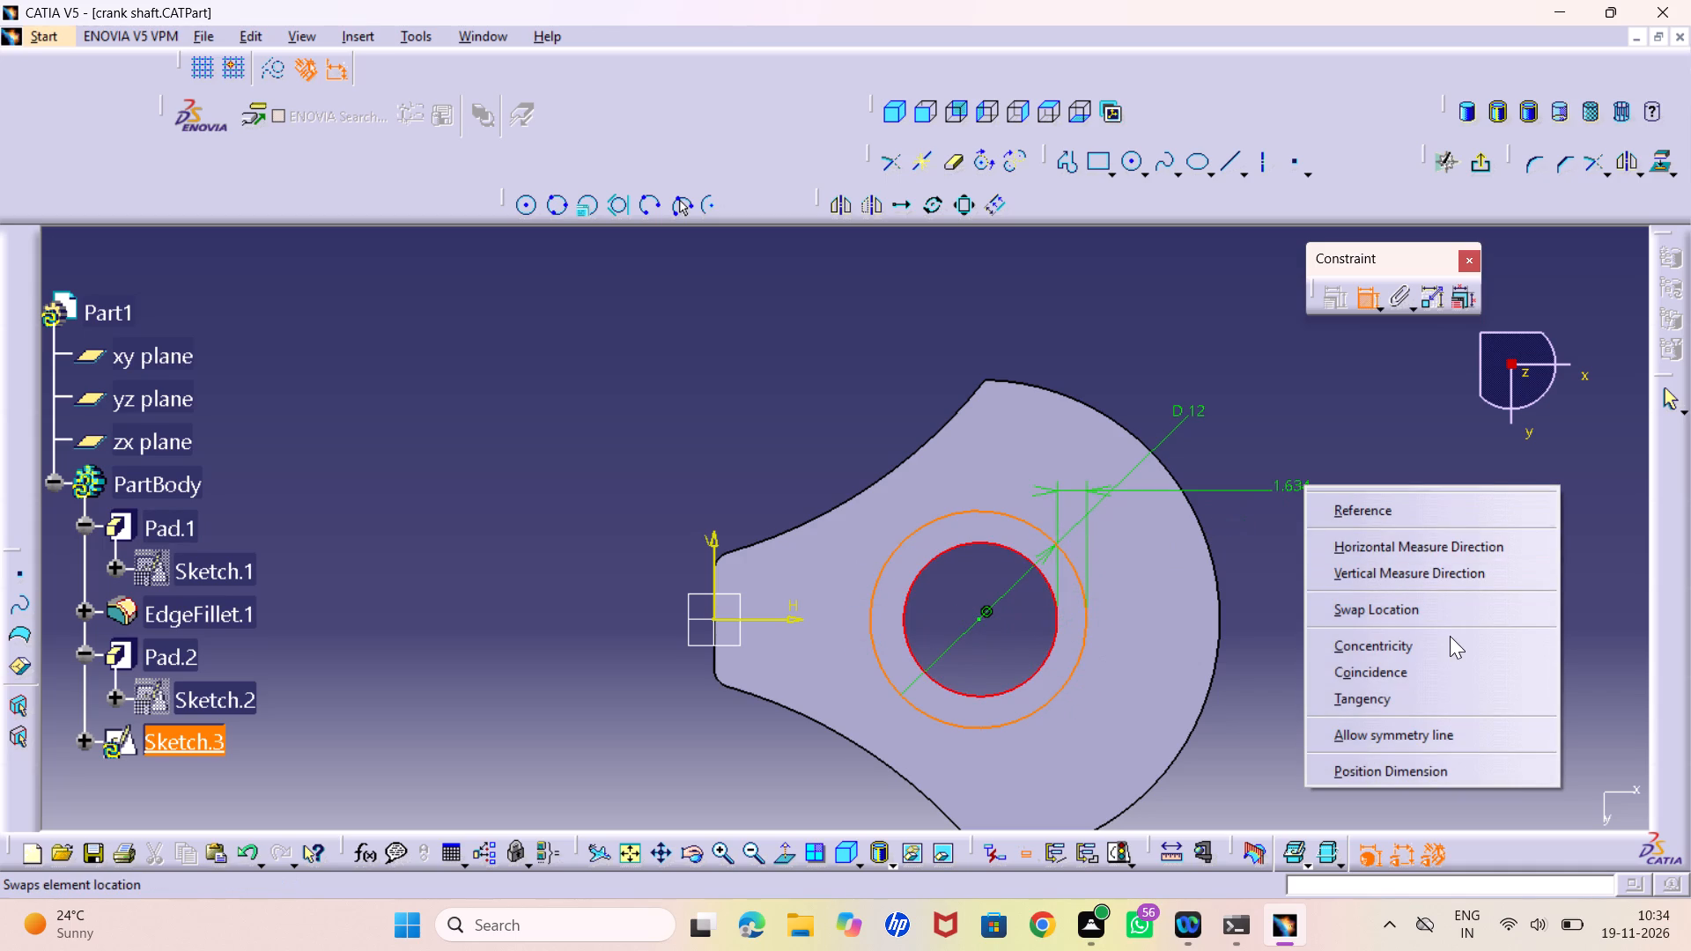
pyautogui.click(1385, 646)
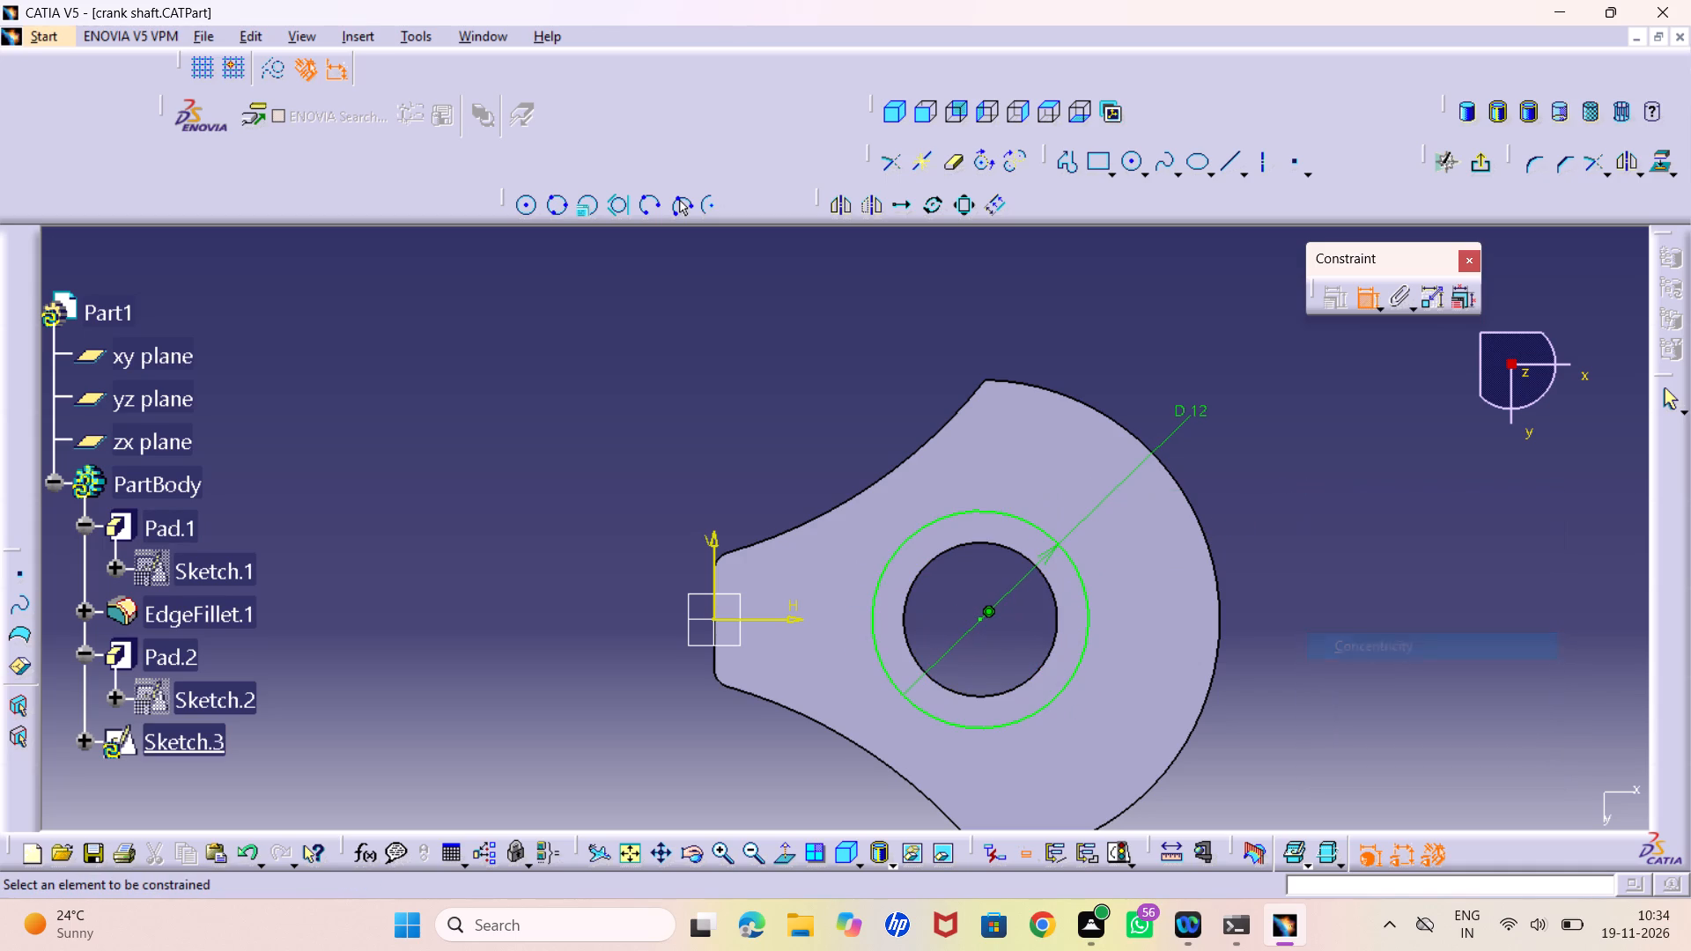
pyautogui.scroll(1, 1233, 646)
pyautogui.moveTo(1233, 646); pyautogui.dragTo(1244, 669, button='middle')
pyautogui.rightClick(1233, 646)
pyautogui.moveTo(1243, 667); pyautogui.dragTo(1202, 639, button='middle')
pyautogui.click(1482, 161)
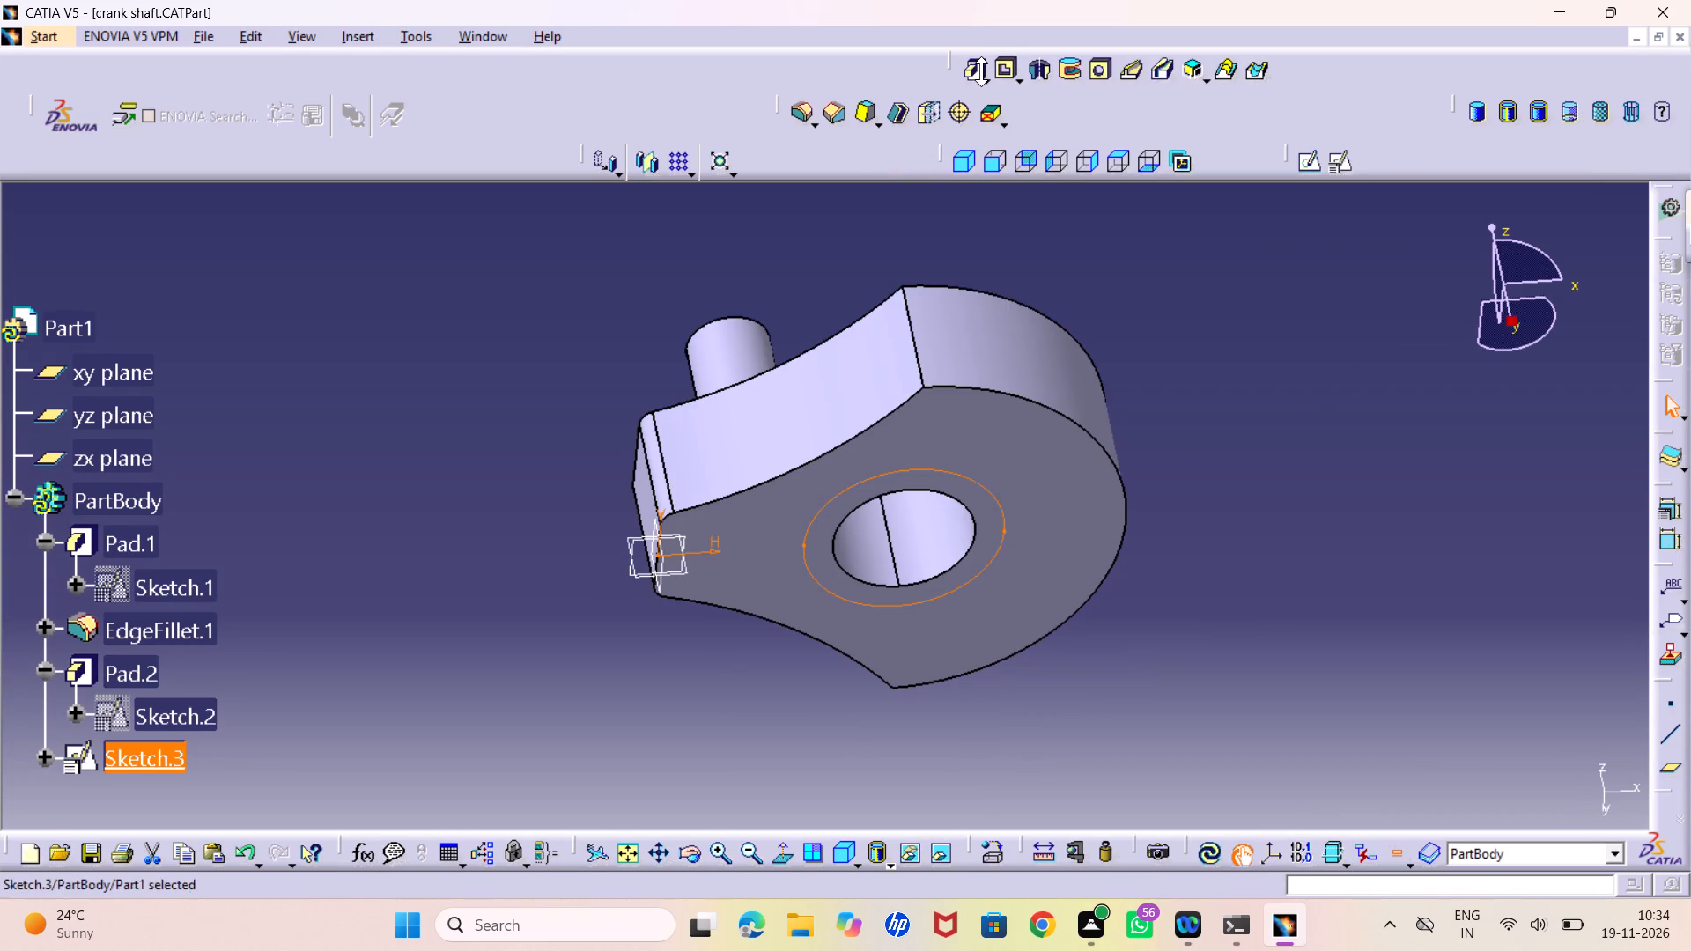
# Pad the 12 mm circle sketch to a length of 30 mm, previewing the result.
pyautogui.click(970, 62)
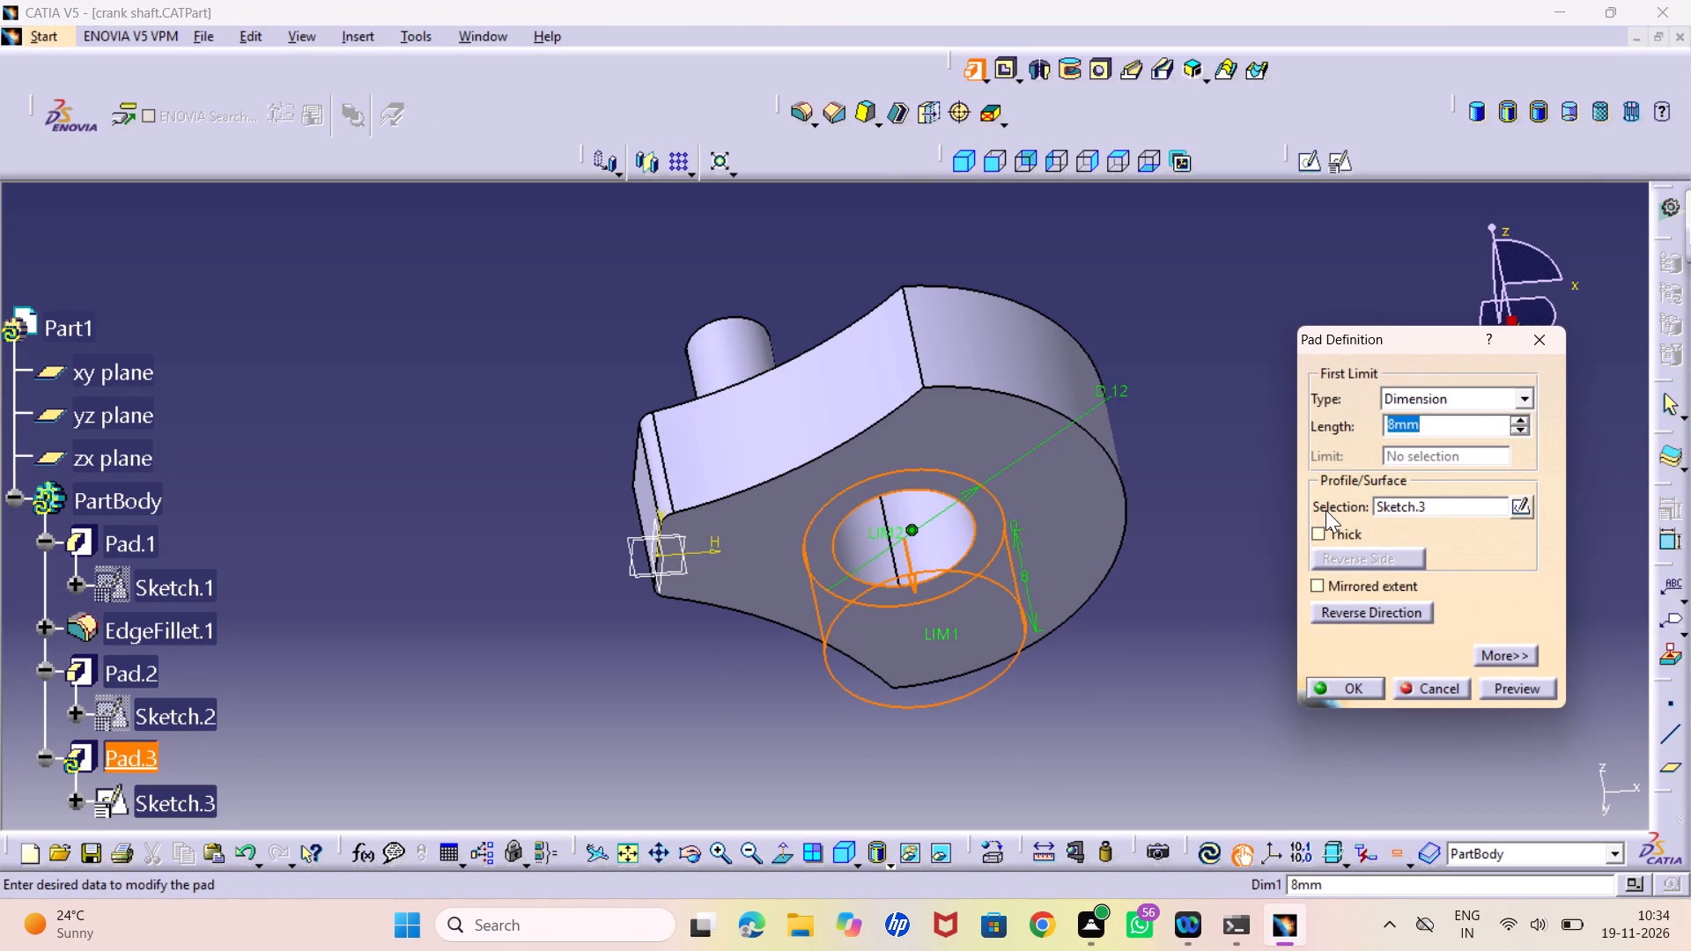
pyautogui.write('30')
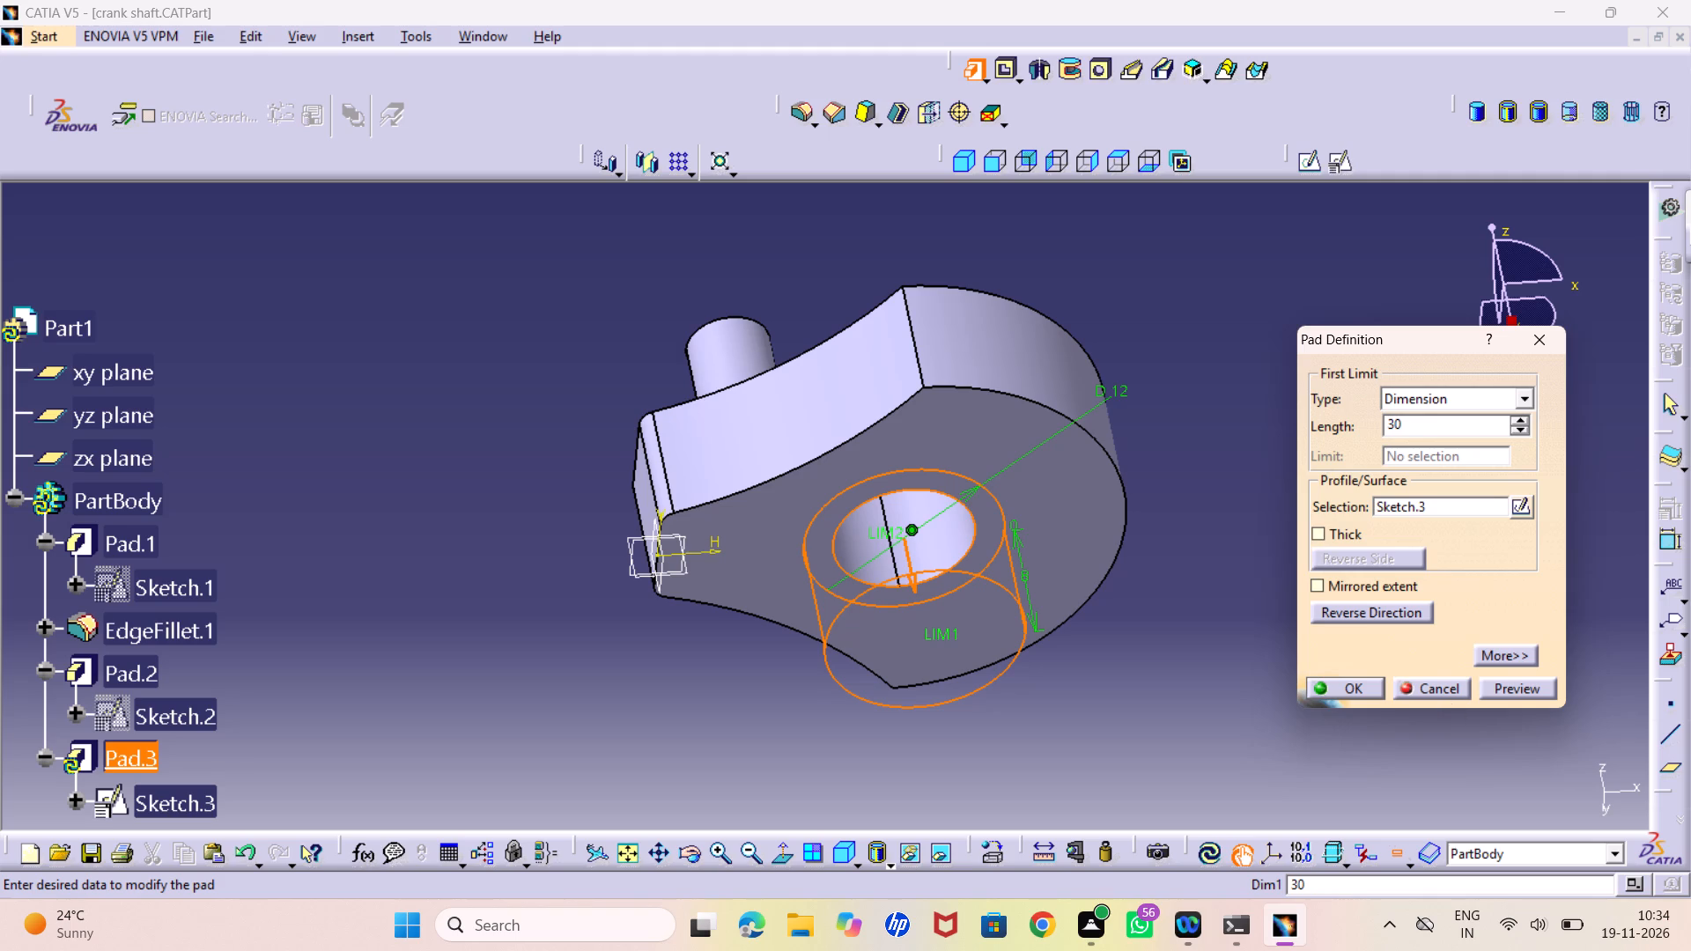
pyautogui.click(1510, 696)
pyautogui.moveTo(965, 645); pyautogui.dragTo(1062, 801, button='middle')
pyautogui.rightClick(965, 645)
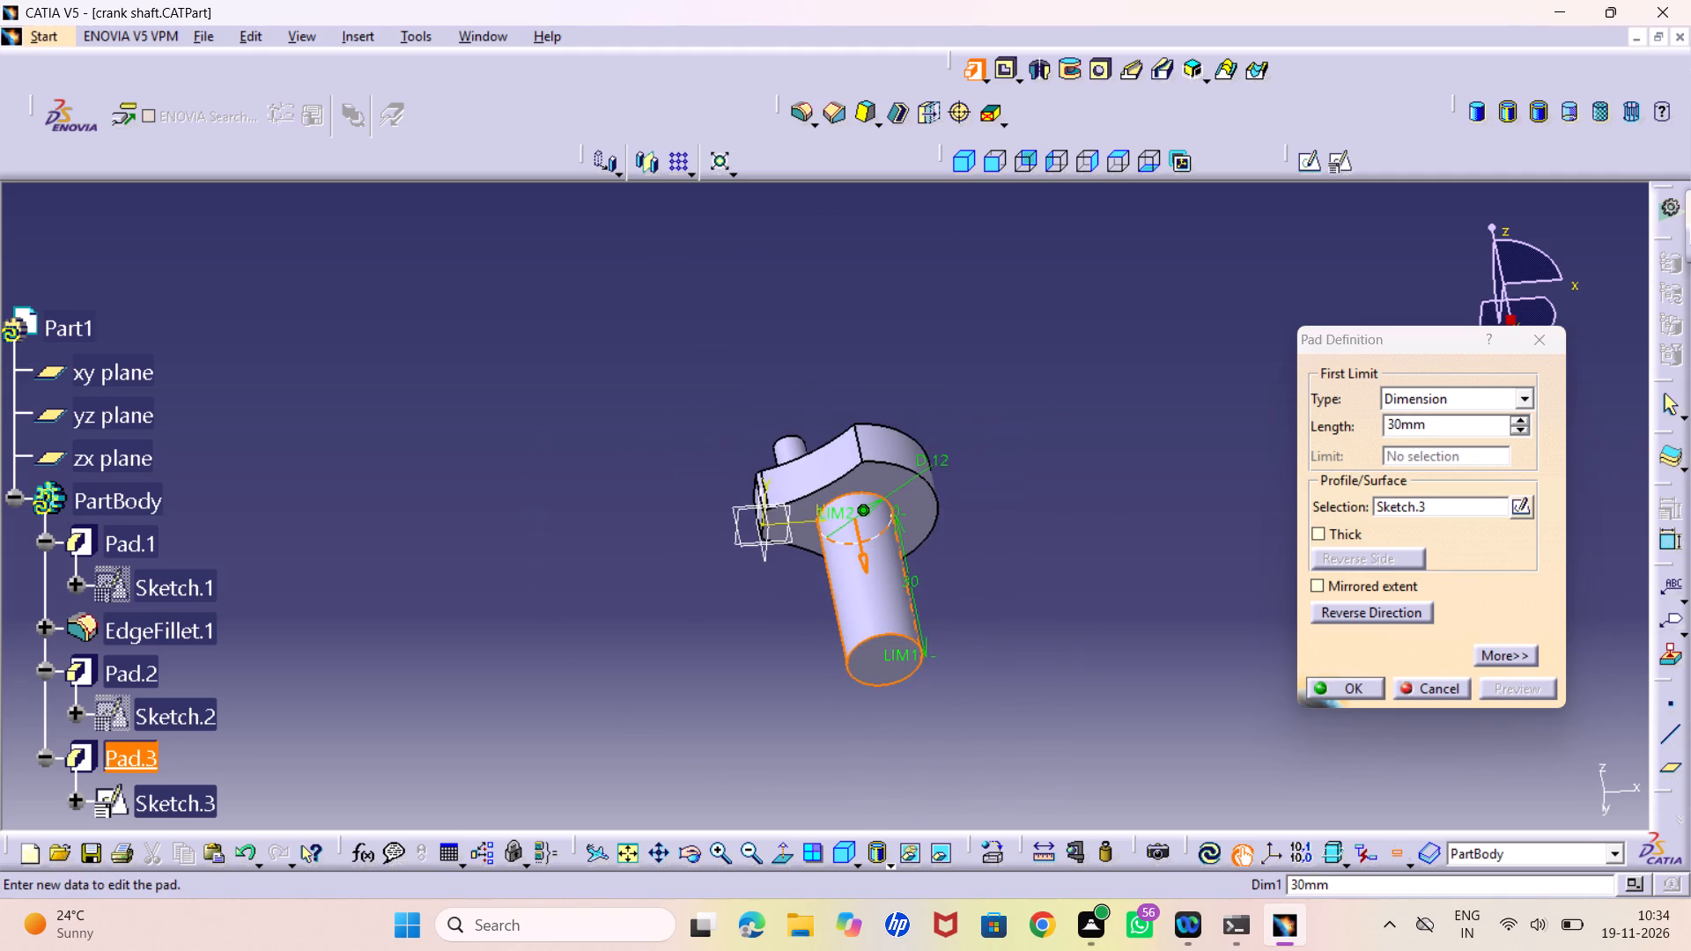
pyautogui.moveTo(1048, 745); pyautogui.dragTo(1043, 690, button='middle')
pyautogui.click(1343, 691)
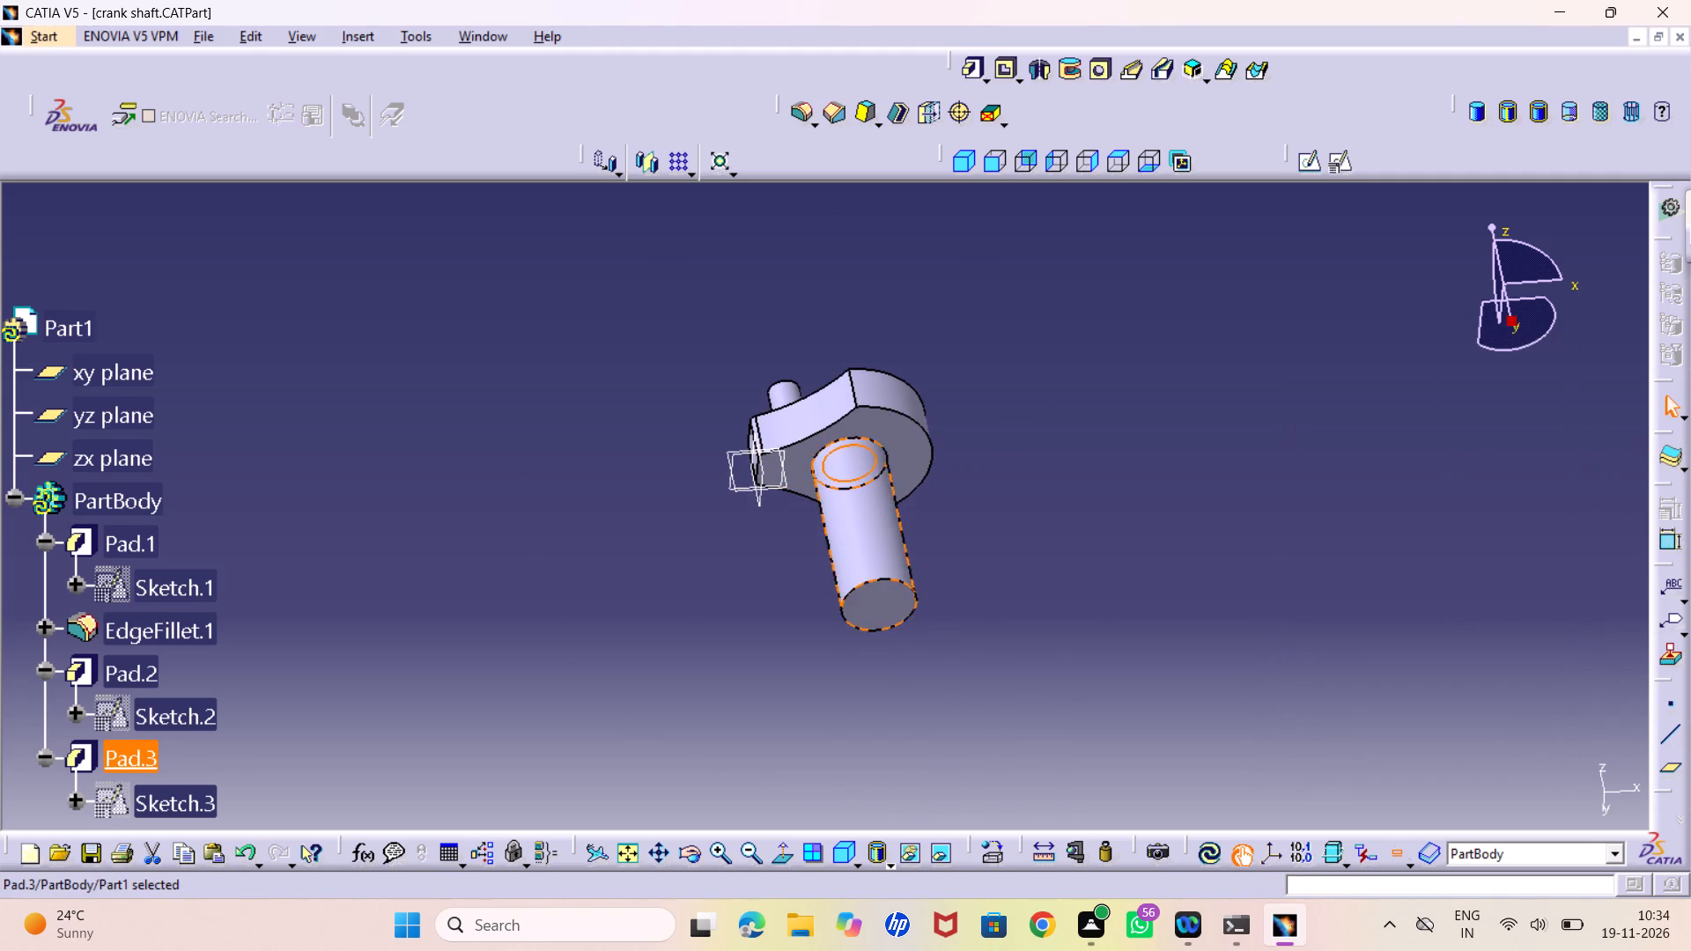
# Examine the crank shaft with its shaft cylinder and pin from several angles, including the shaft's free end.
pyautogui.moveTo(1196, 541); pyautogui.dragTo(1189, 554)
pyautogui.moveTo(937, 494); pyautogui.dragTo(917, 719, button='middle')
pyautogui.moveTo(934, 497); pyautogui.dragTo(917, 704, button='right')
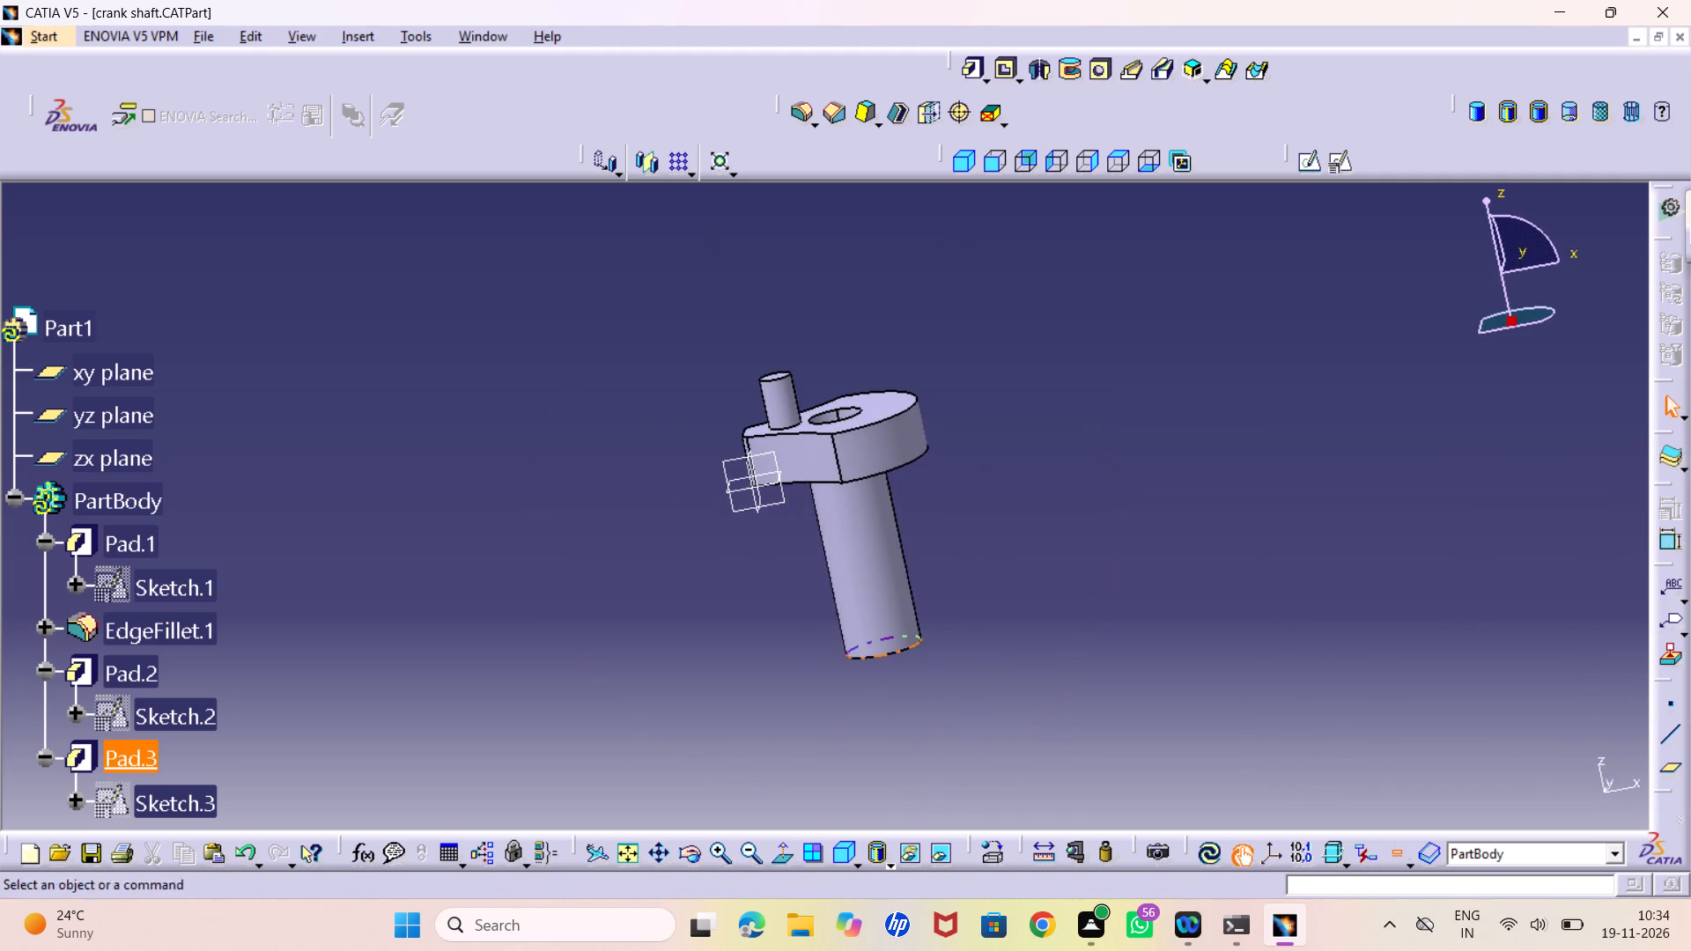
pyautogui.moveTo(837, 609); pyautogui.dragTo(877, 703, button='middle')
pyautogui.moveTo(781, 638); pyautogui.dragTo(877, 703, button='right')
pyautogui.moveTo(823, 788); pyautogui.dragTo(822, 789, button='middle')
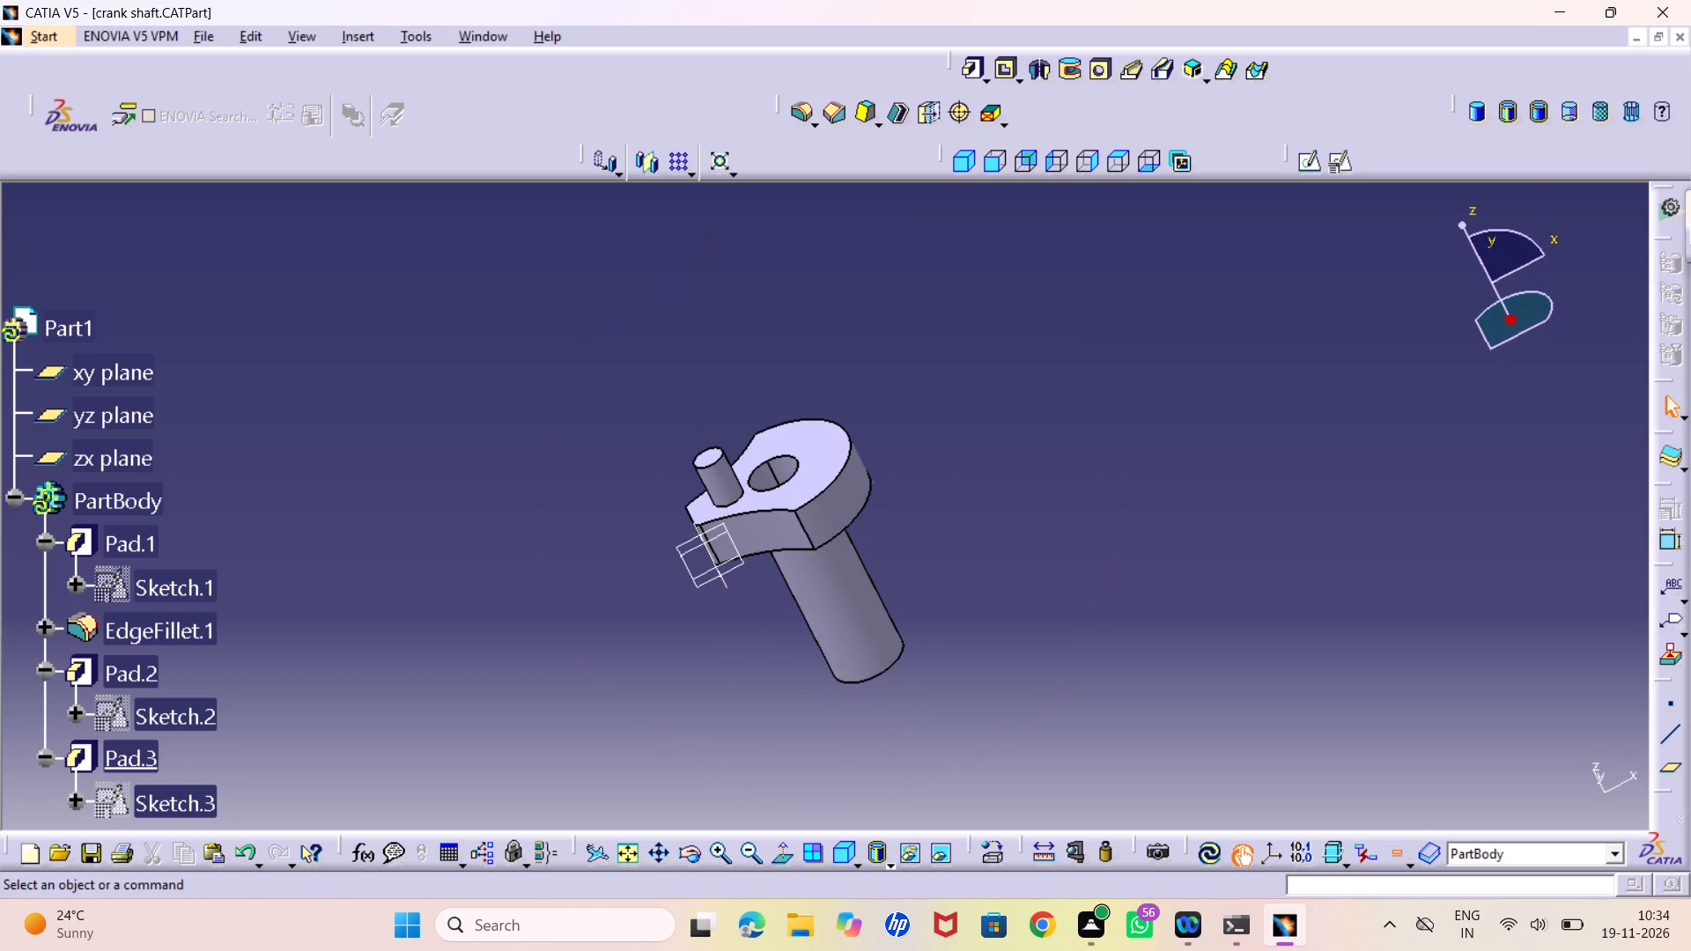
pyautogui.moveTo(822, 789); pyautogui.dragTo(801, 510, button='middle')
pyautogui.moveTo(811, 782); pyautogui.dragTo(801, 510, button='right')
pyautogui.moveTo(759, 624); pyautogui.dragTo(835, 537, button='middle')
pyautogui.moveTo(759, 624); pyautogui.dragTo(835, 537, button='right')
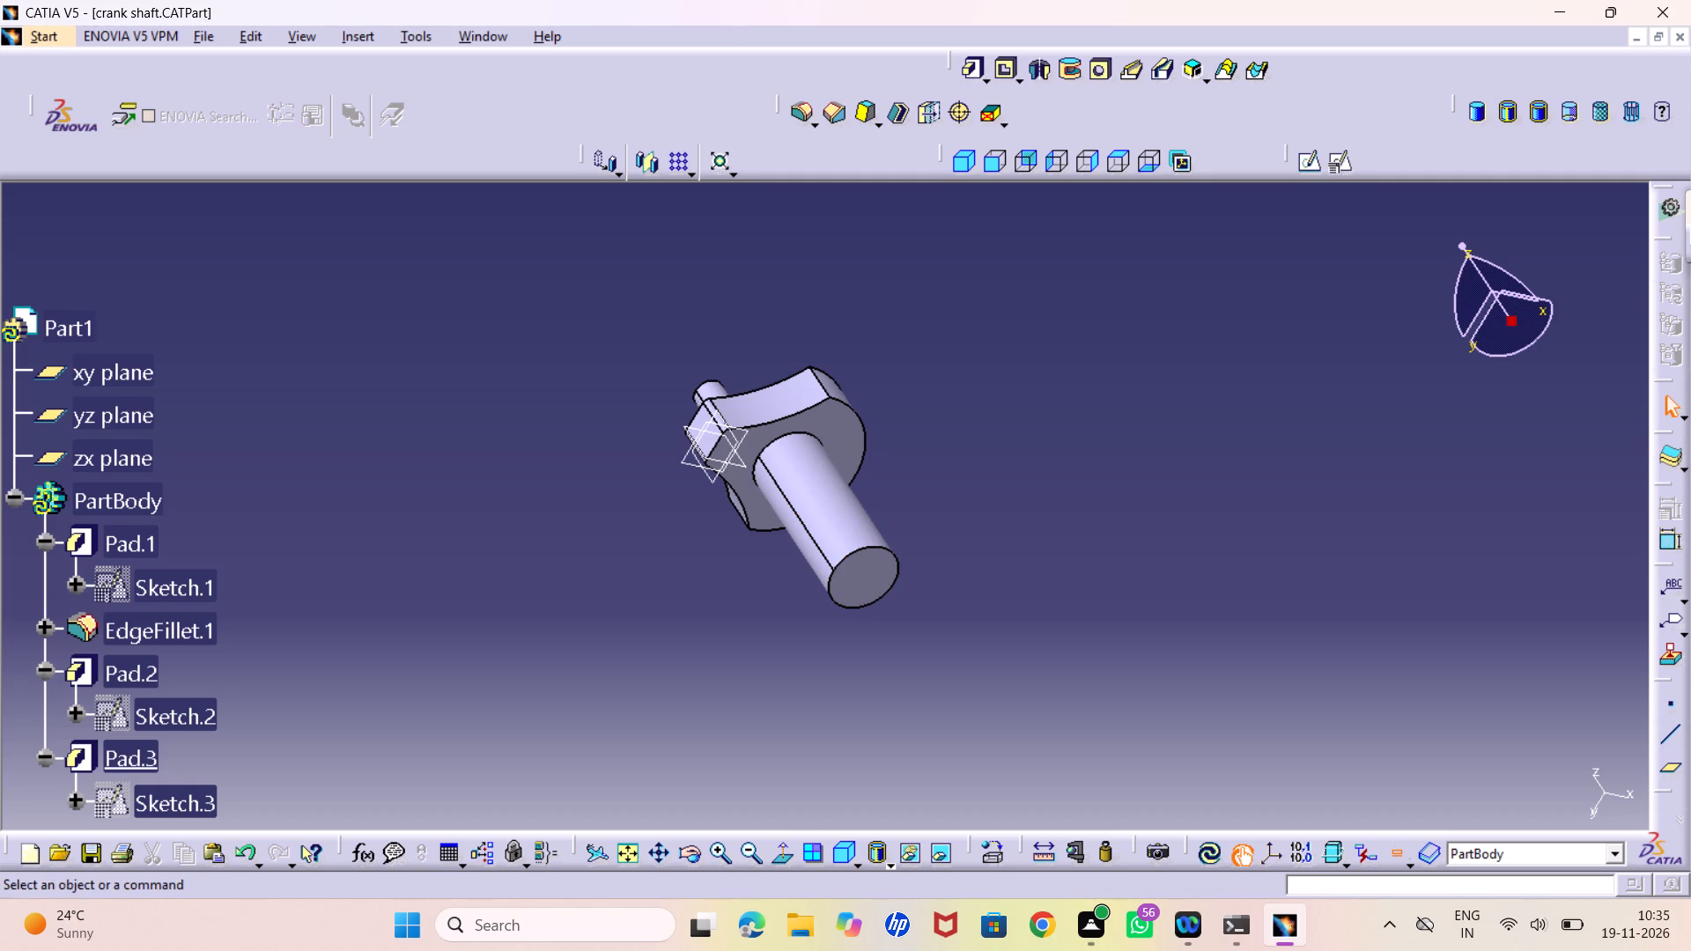
# Create a positioned sketch on the flat end face of the 30 mm shaft, with implicit origin and orientation.
pyautogui.click(856, 592)
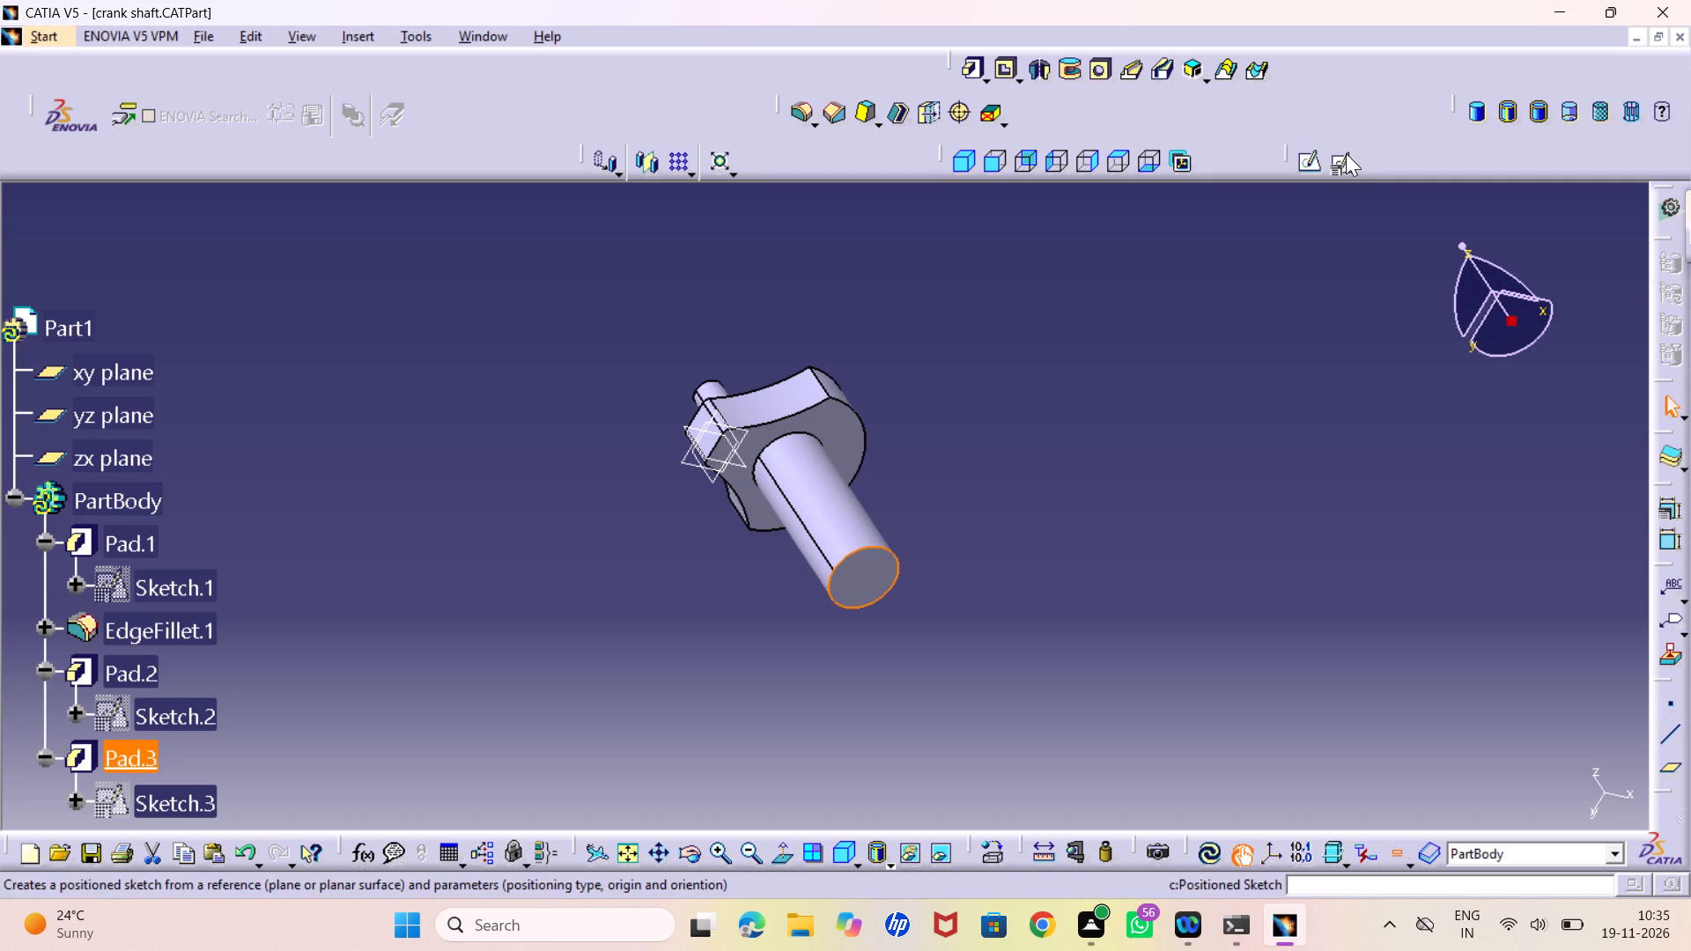
pyautogui.click(1337, 168)
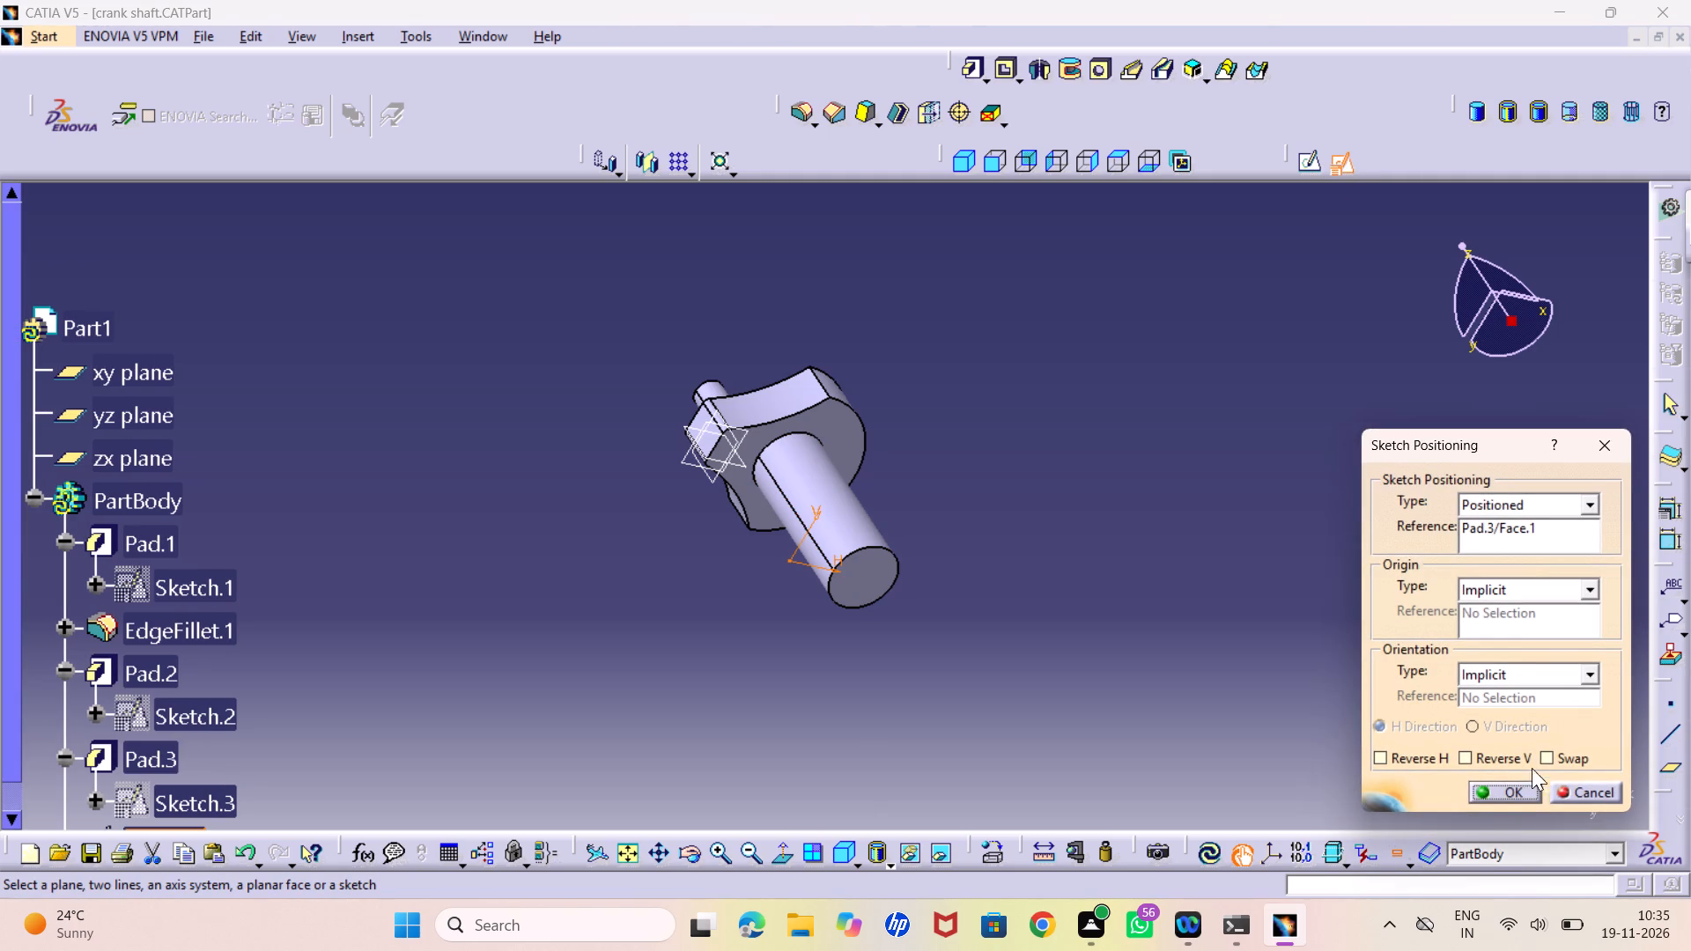
pyautogui.click(1494, 795)
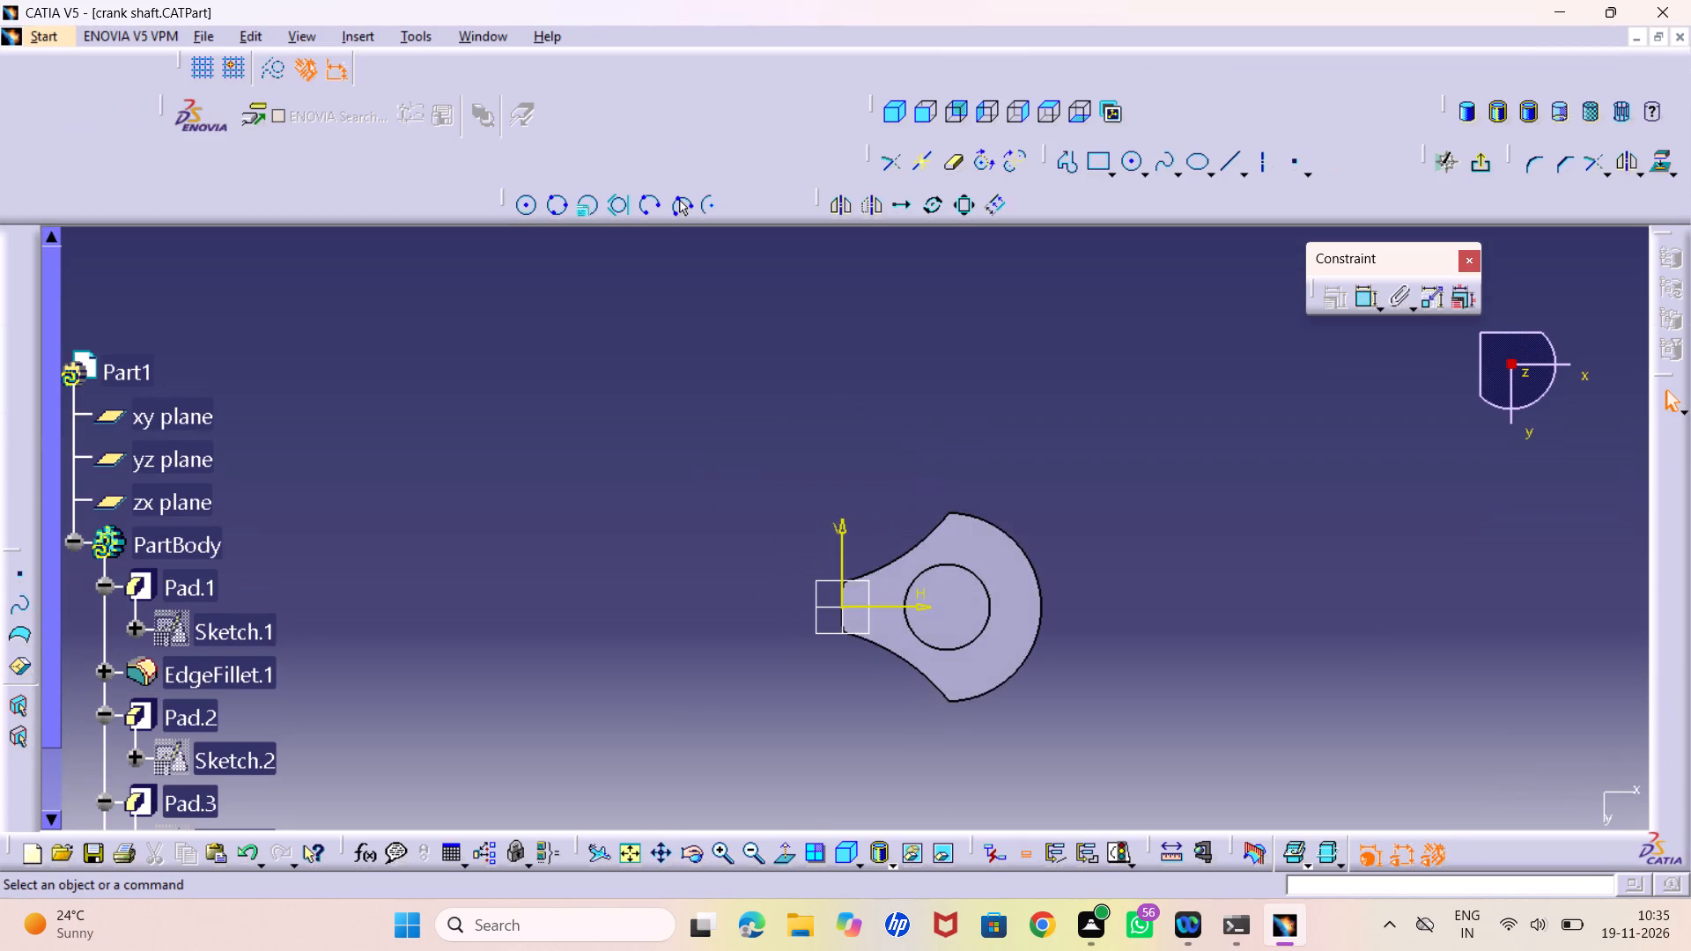
# Detach the rectangle and predefined profile shape tools and dock them as a separate set beside the view mode tools.
pyautogui.moveTo(1052, 734); pyautogui.dragTo(1024, 669, button='middle')
pyautogui.rightClick(1052, 734)
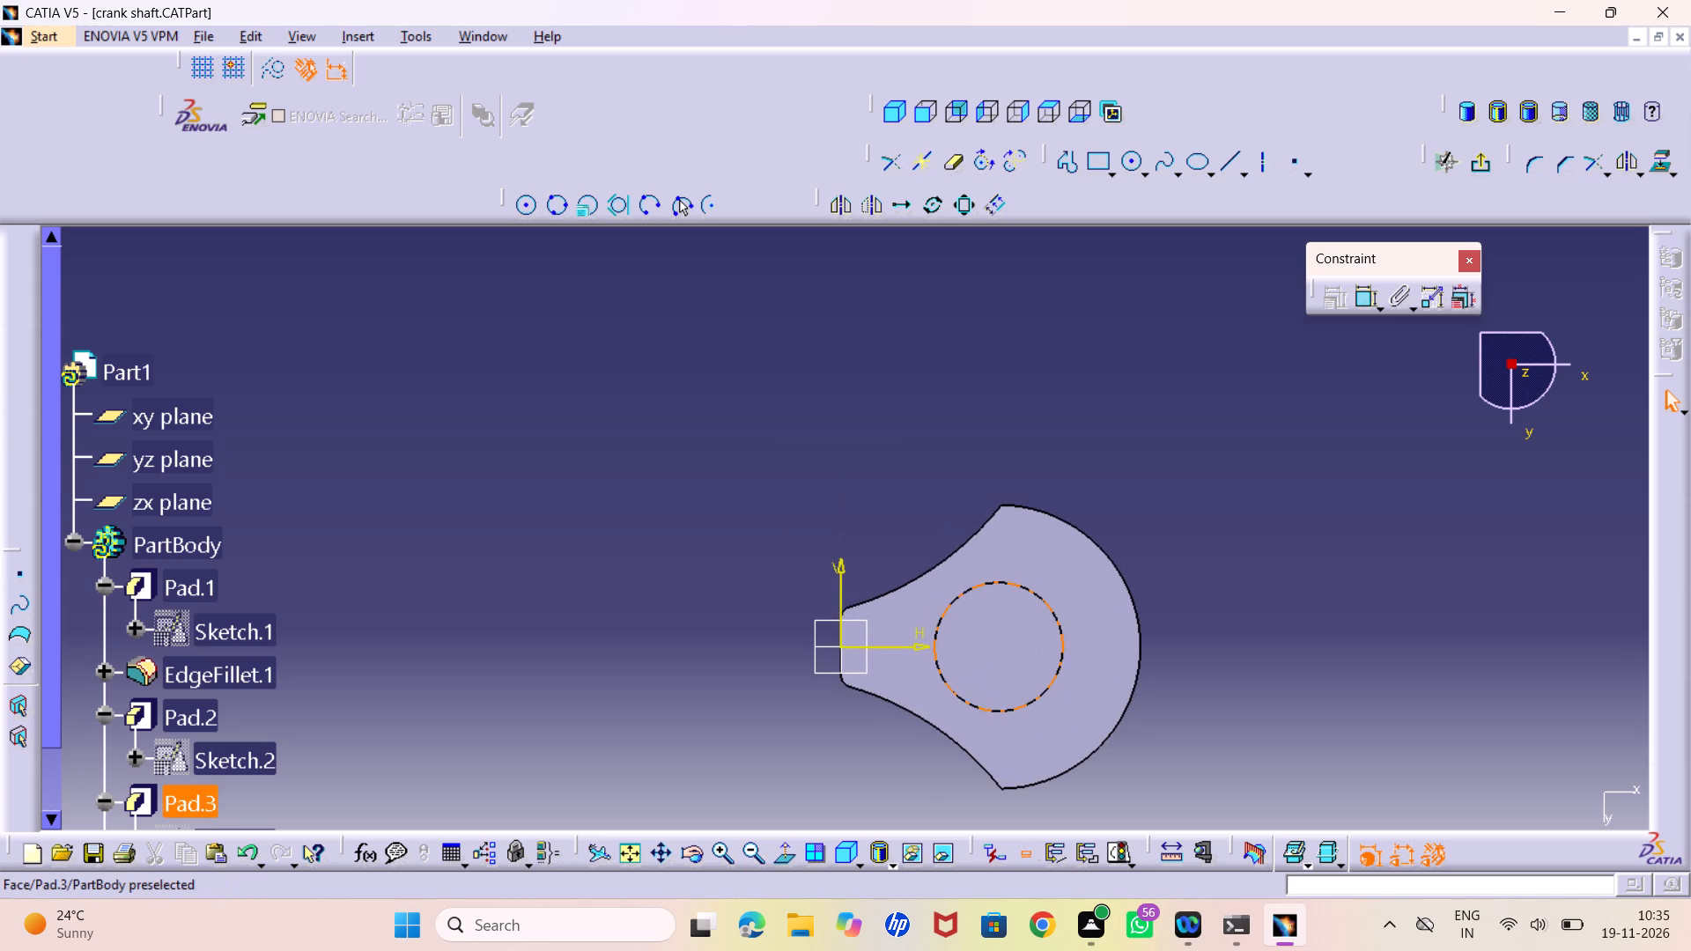
pyautogui.moveTo(1023, 683); pyautogui.dragTo(950, 608, button='middle')
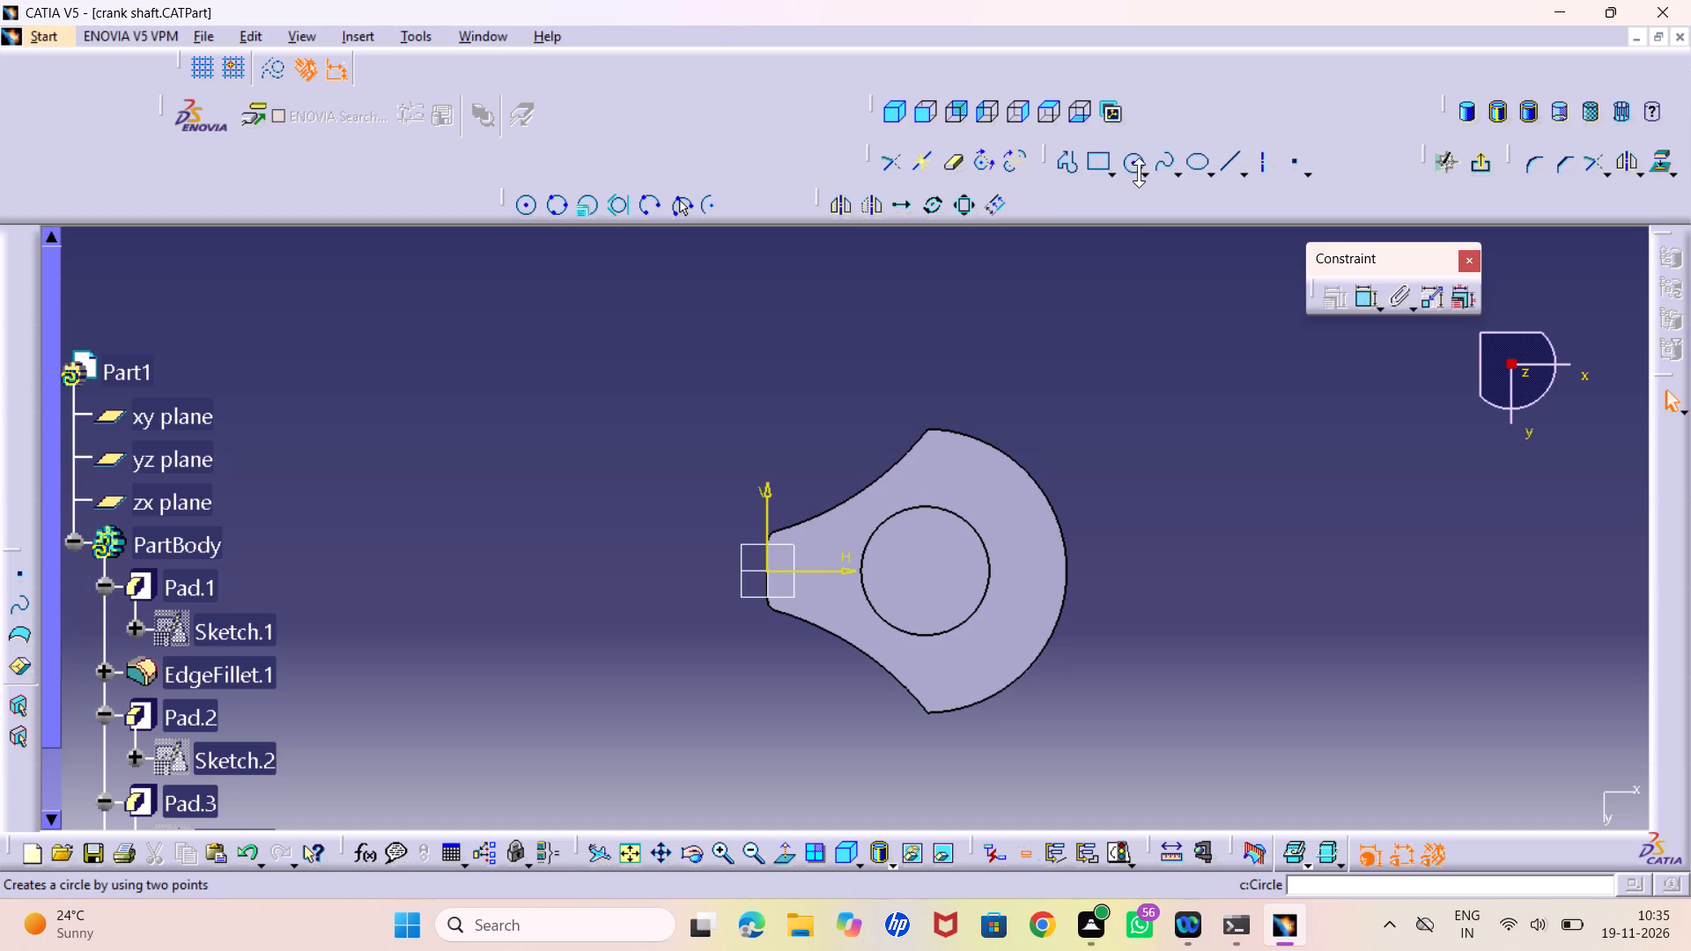
pyautogui.click(1110, 173)
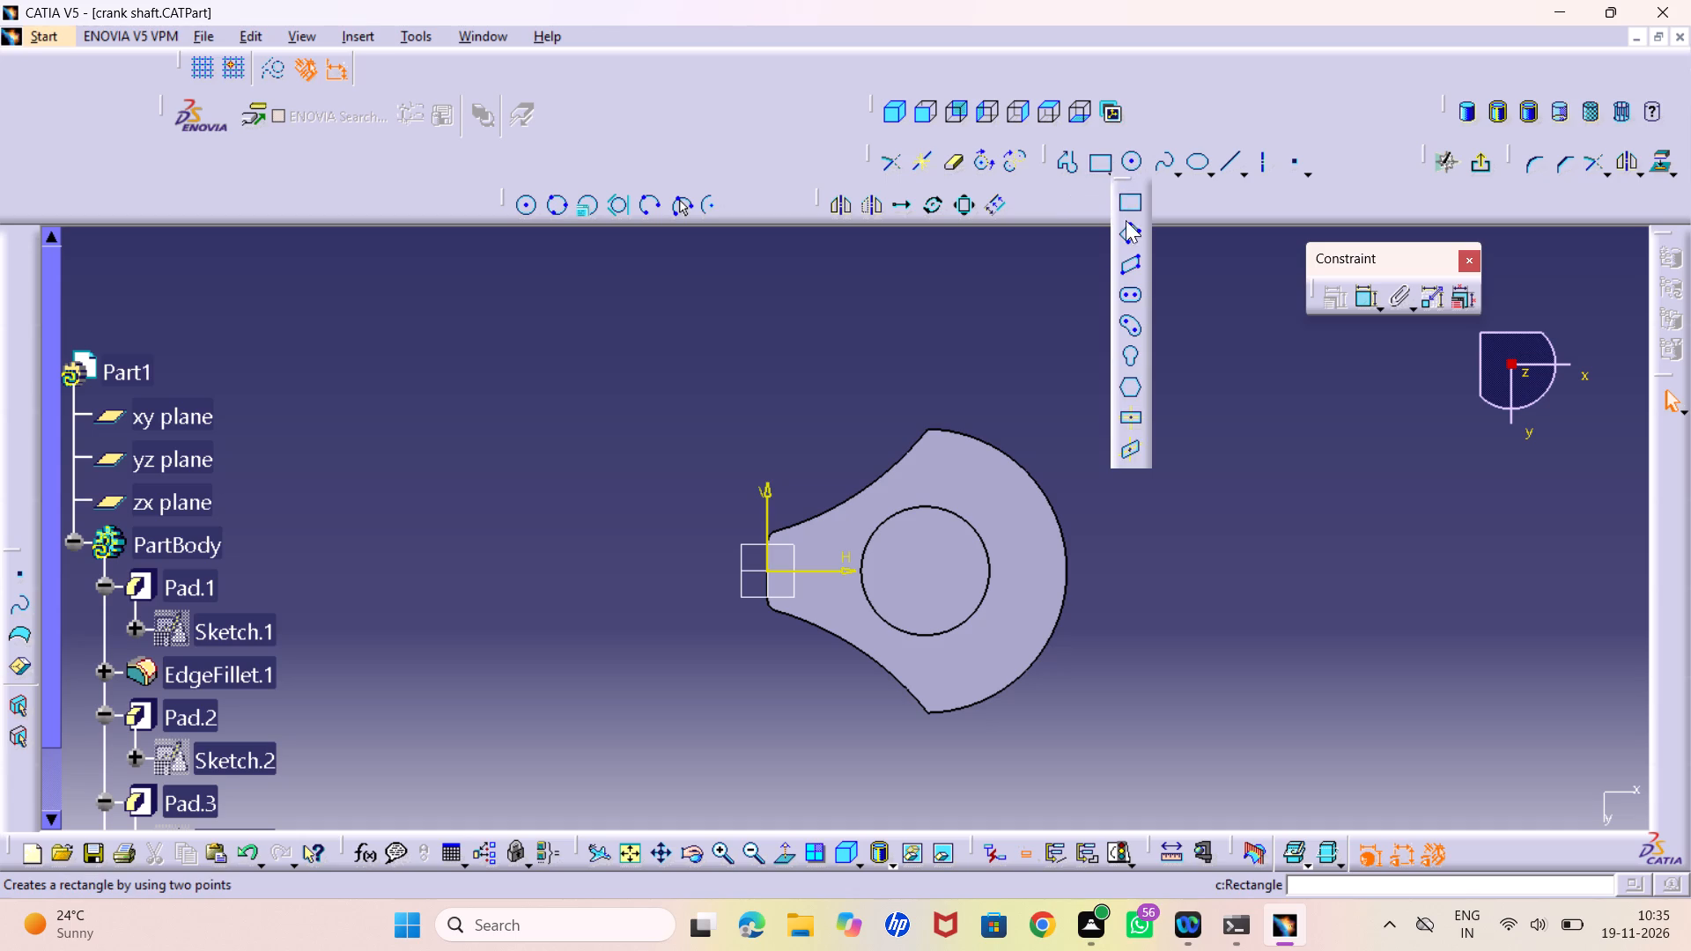
pyautogui.moveTo(1121, 178); pyautogui.dragTo(1365, 117)
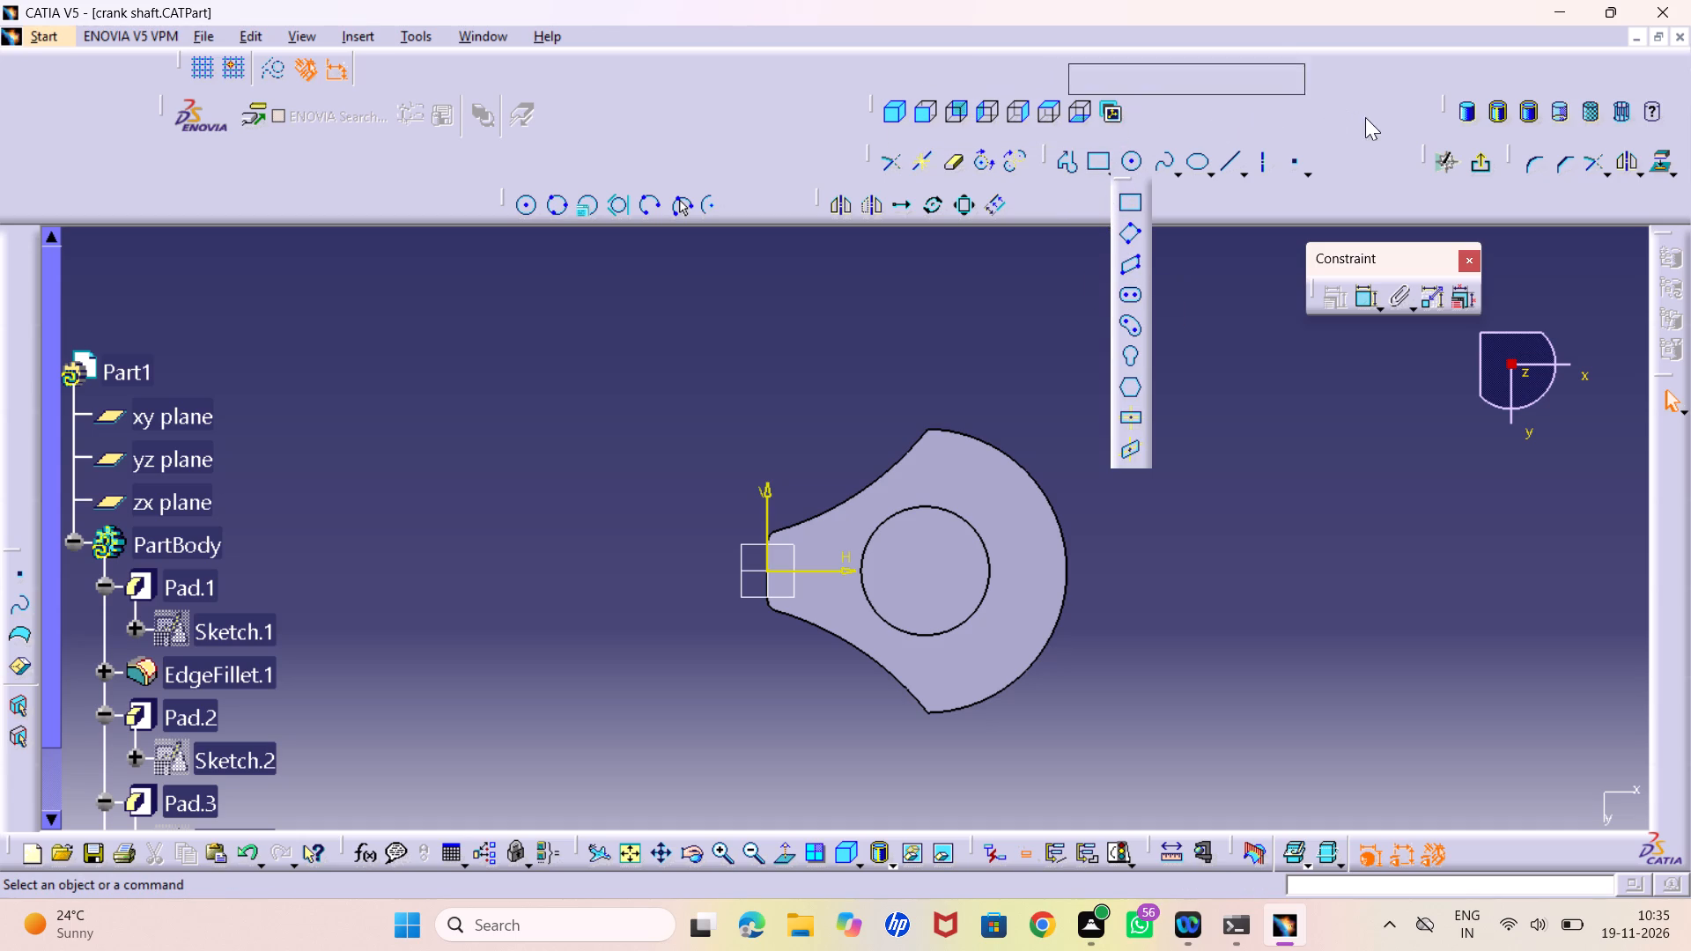
pyautogui.moveTo(1365, 117); pyautogui.dragTo(1433, 150)
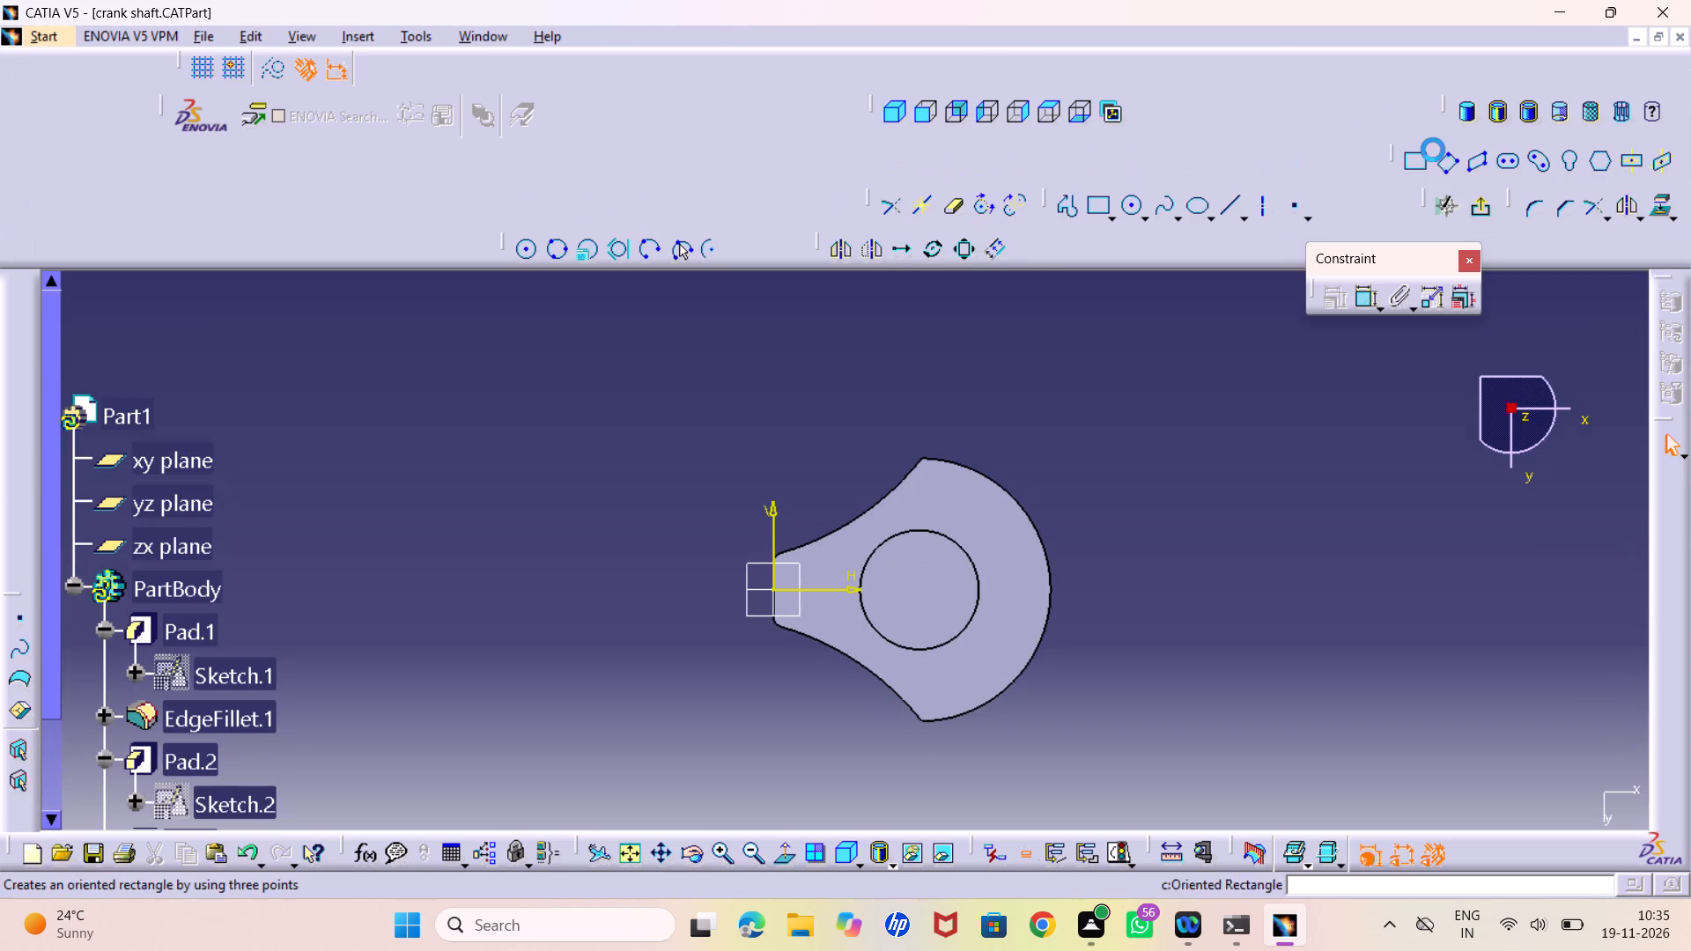
pyautogui.moveTo(1394, 151); pyautogui.dragTo(1460, 108)
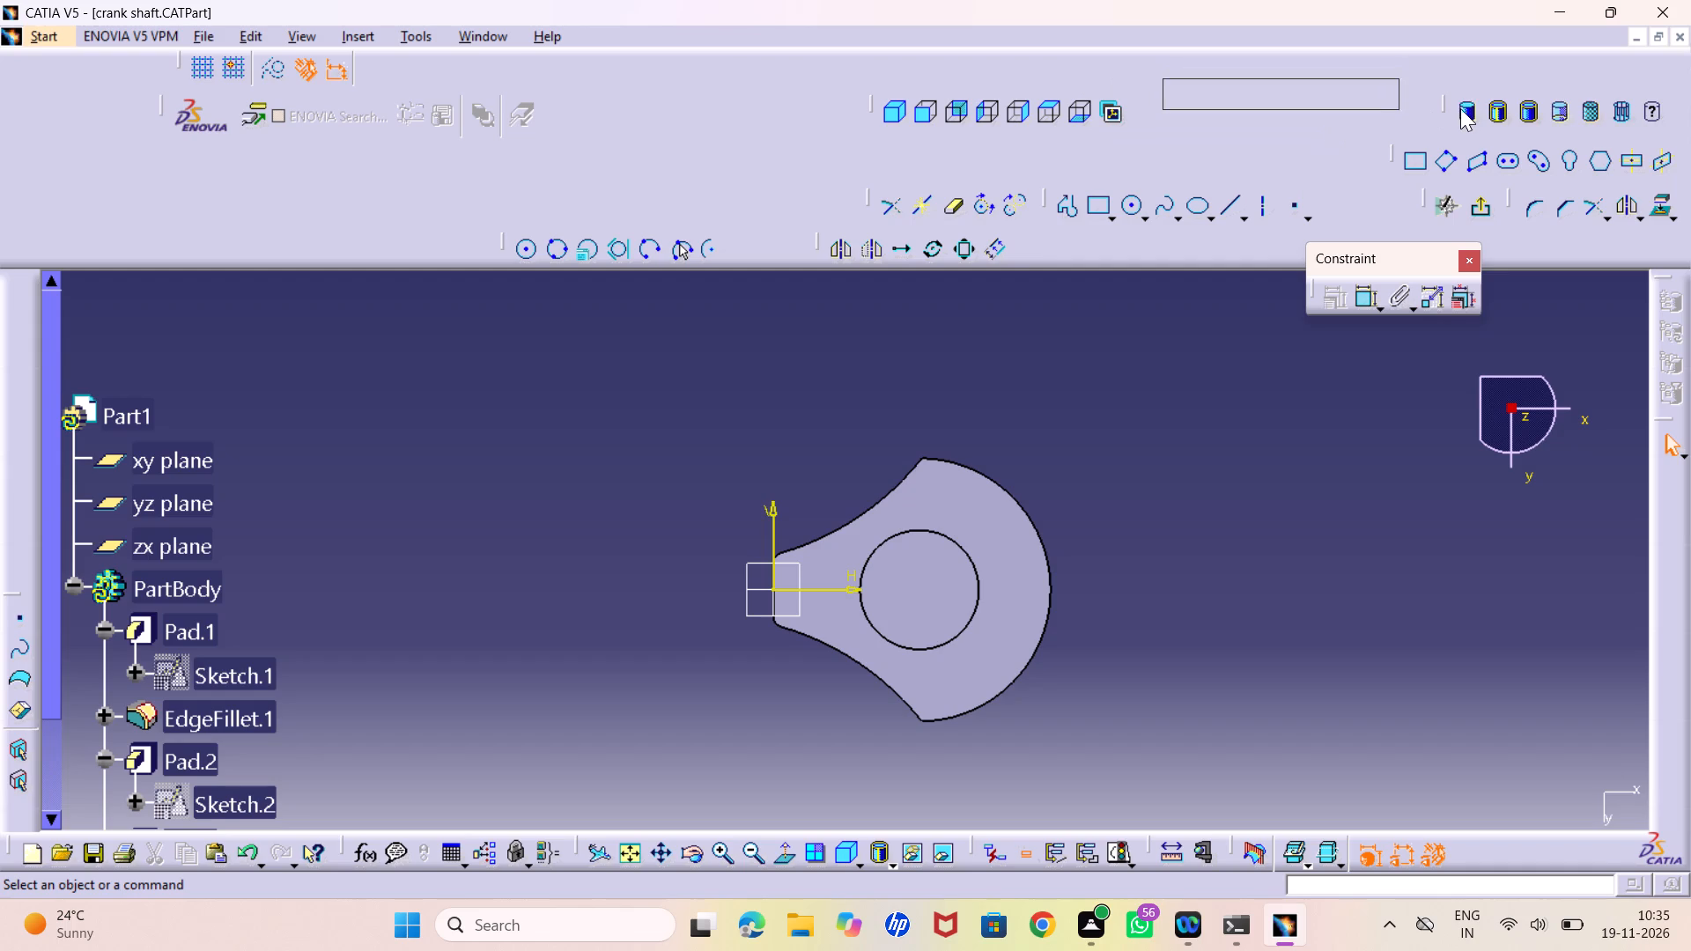
pyautogui.moveTo(1460, 108); pyautogui.dragTo(1454, 110)
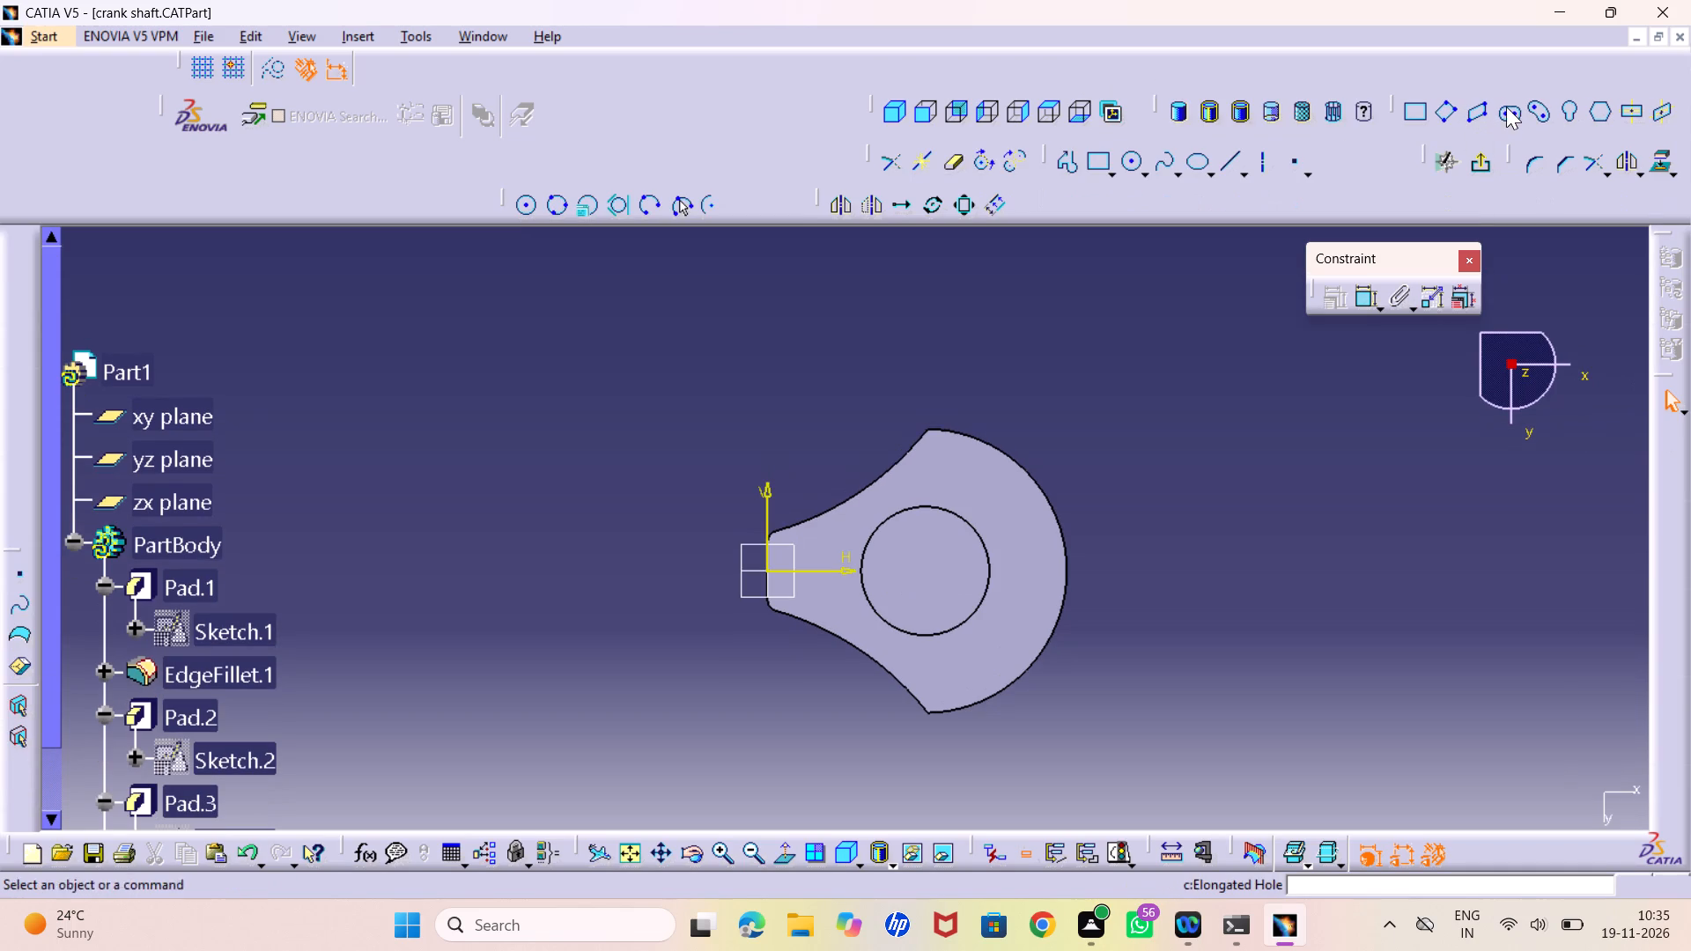
# Sketch a vertical elongated hole with a radius of about 5.7 mm over the shaft's circular end face.
pyautogui.click(1506, 107)
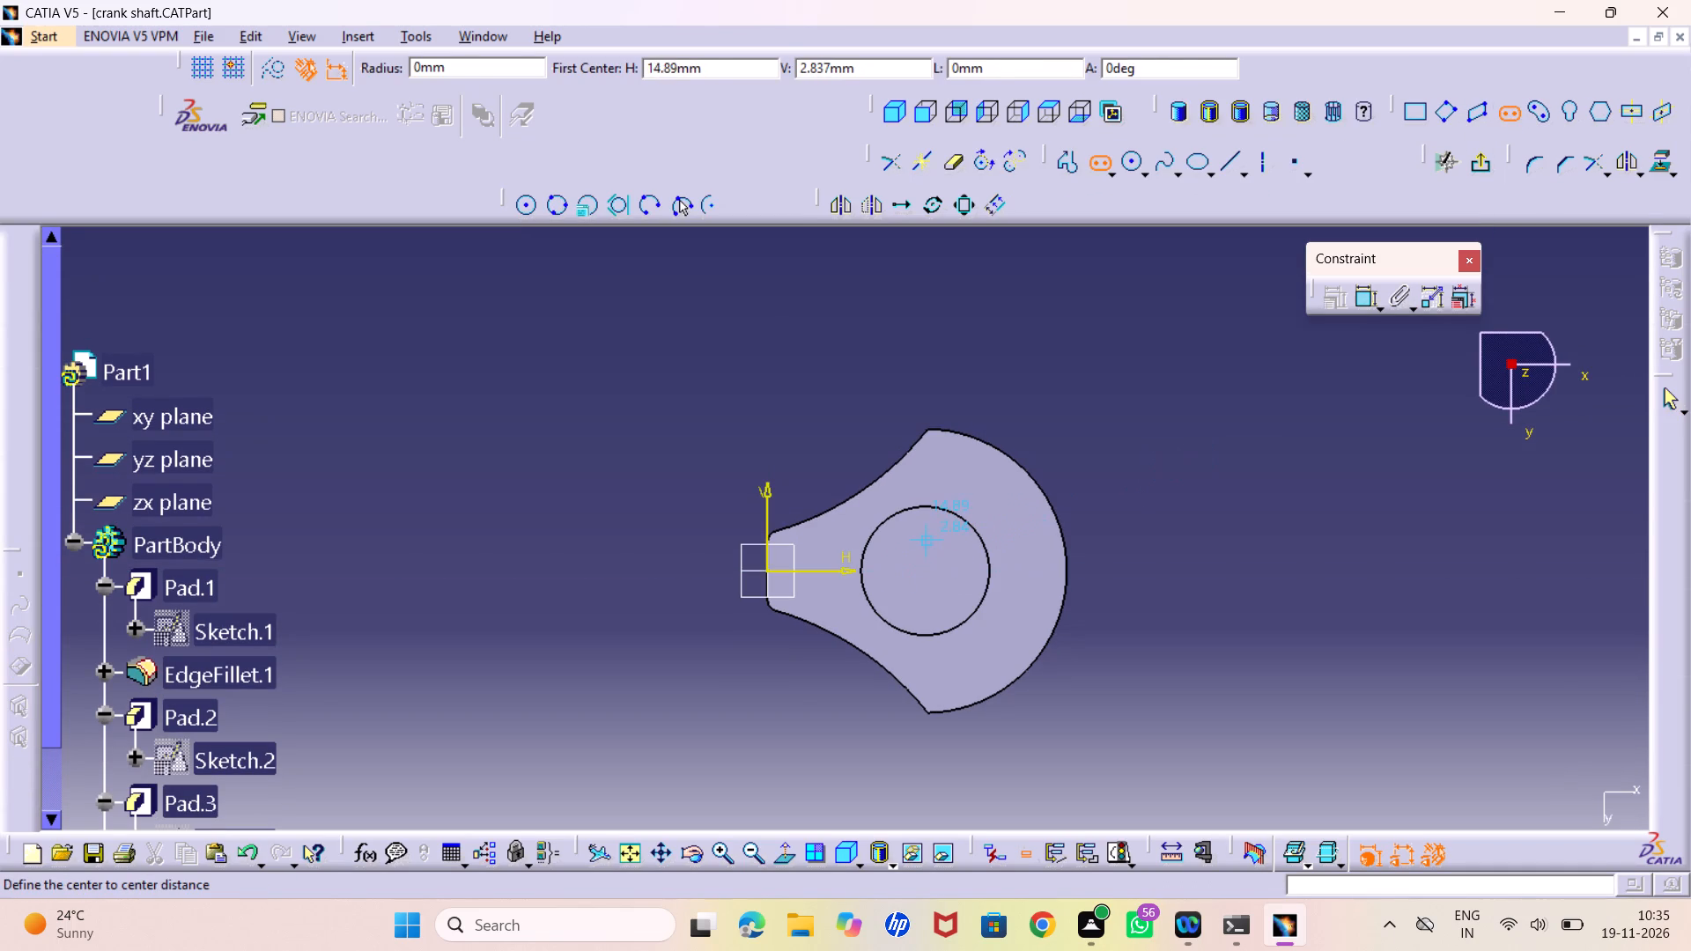
pyautogui.click(927, 542)
pyautogui.click(930, 612)
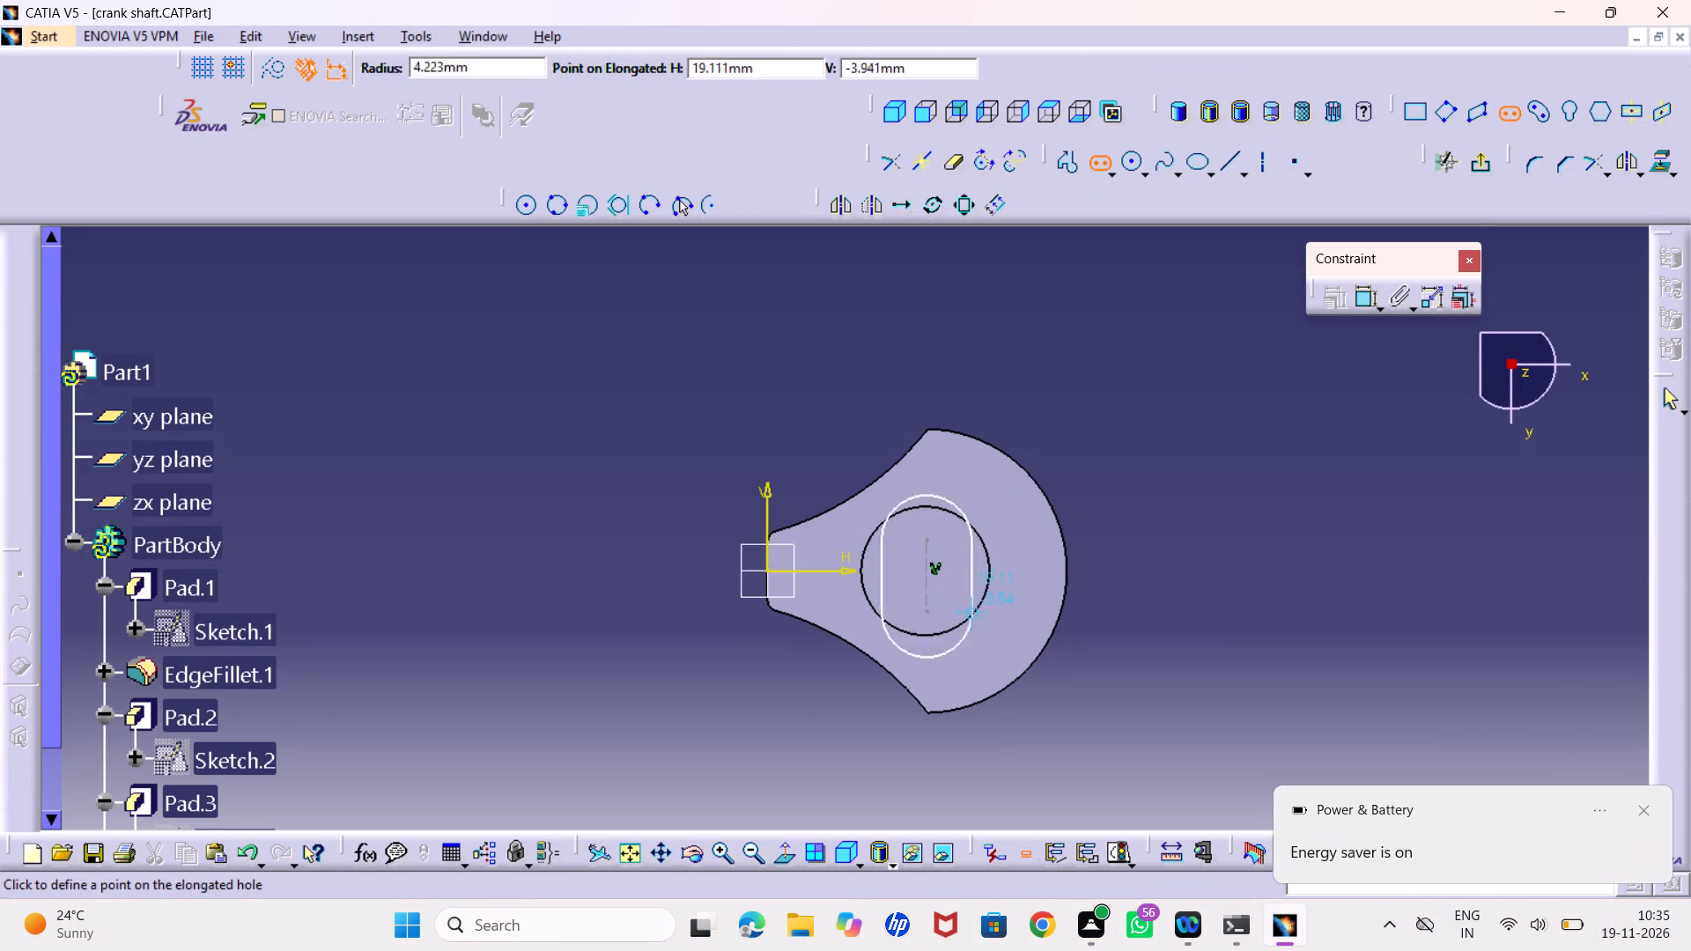
pyautogui.click(990, 617)
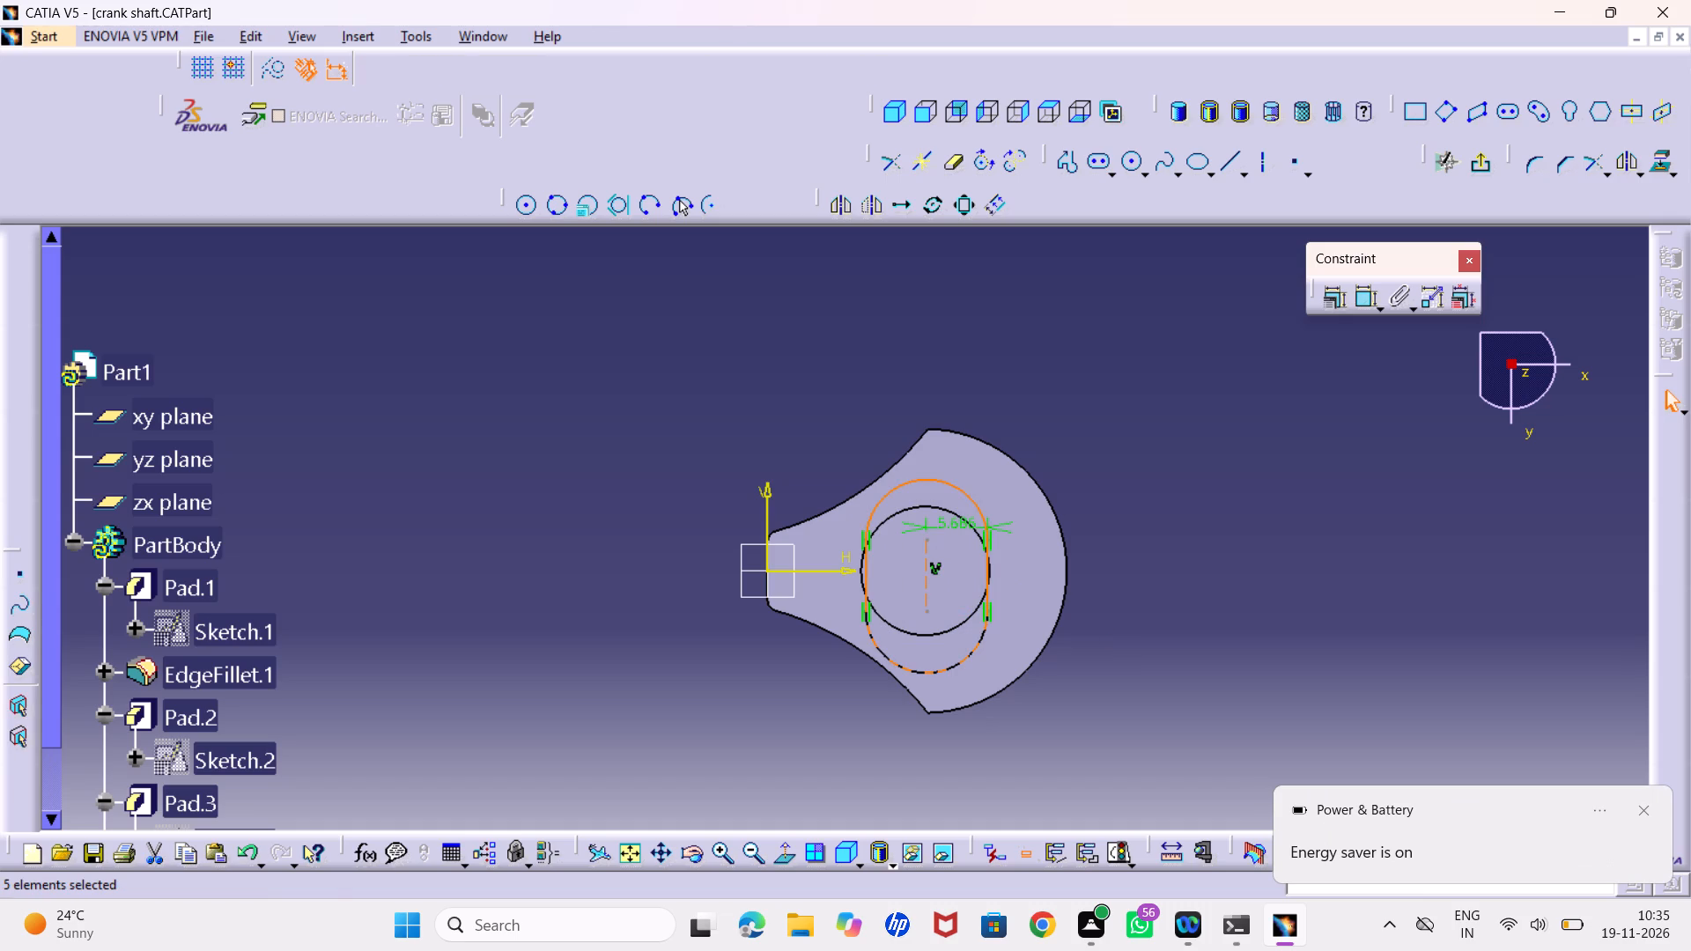
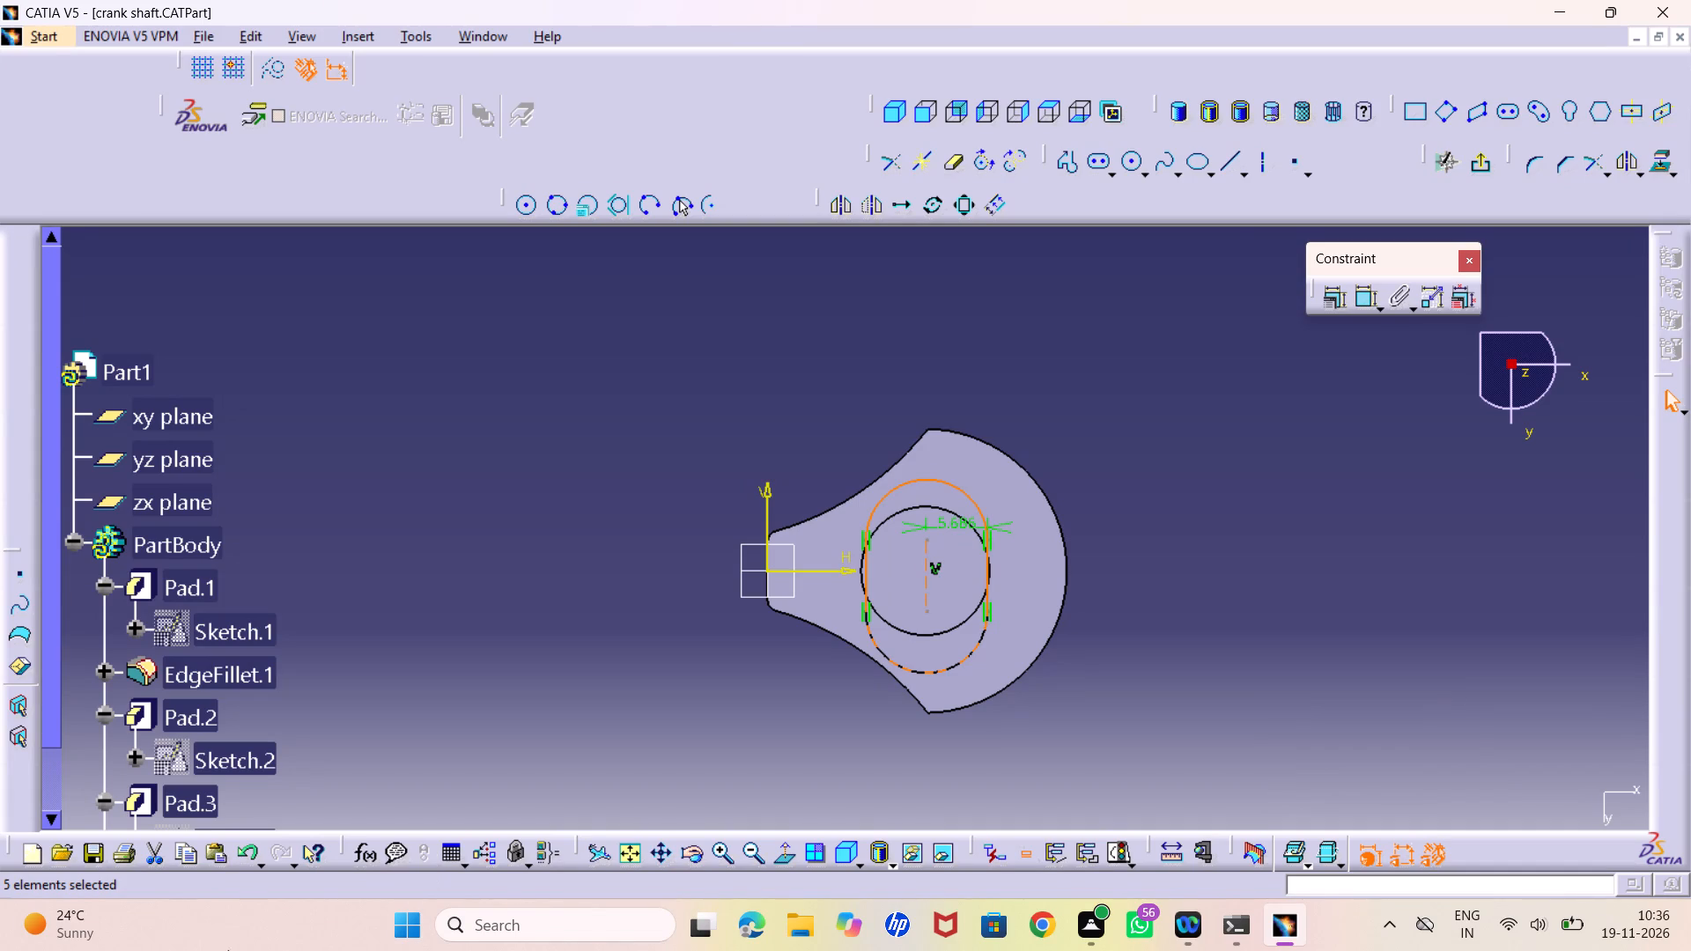
# Set the radius of the elongated hole on the shaft's end face to 3 mm.
pyautogui.click(1242, 628)
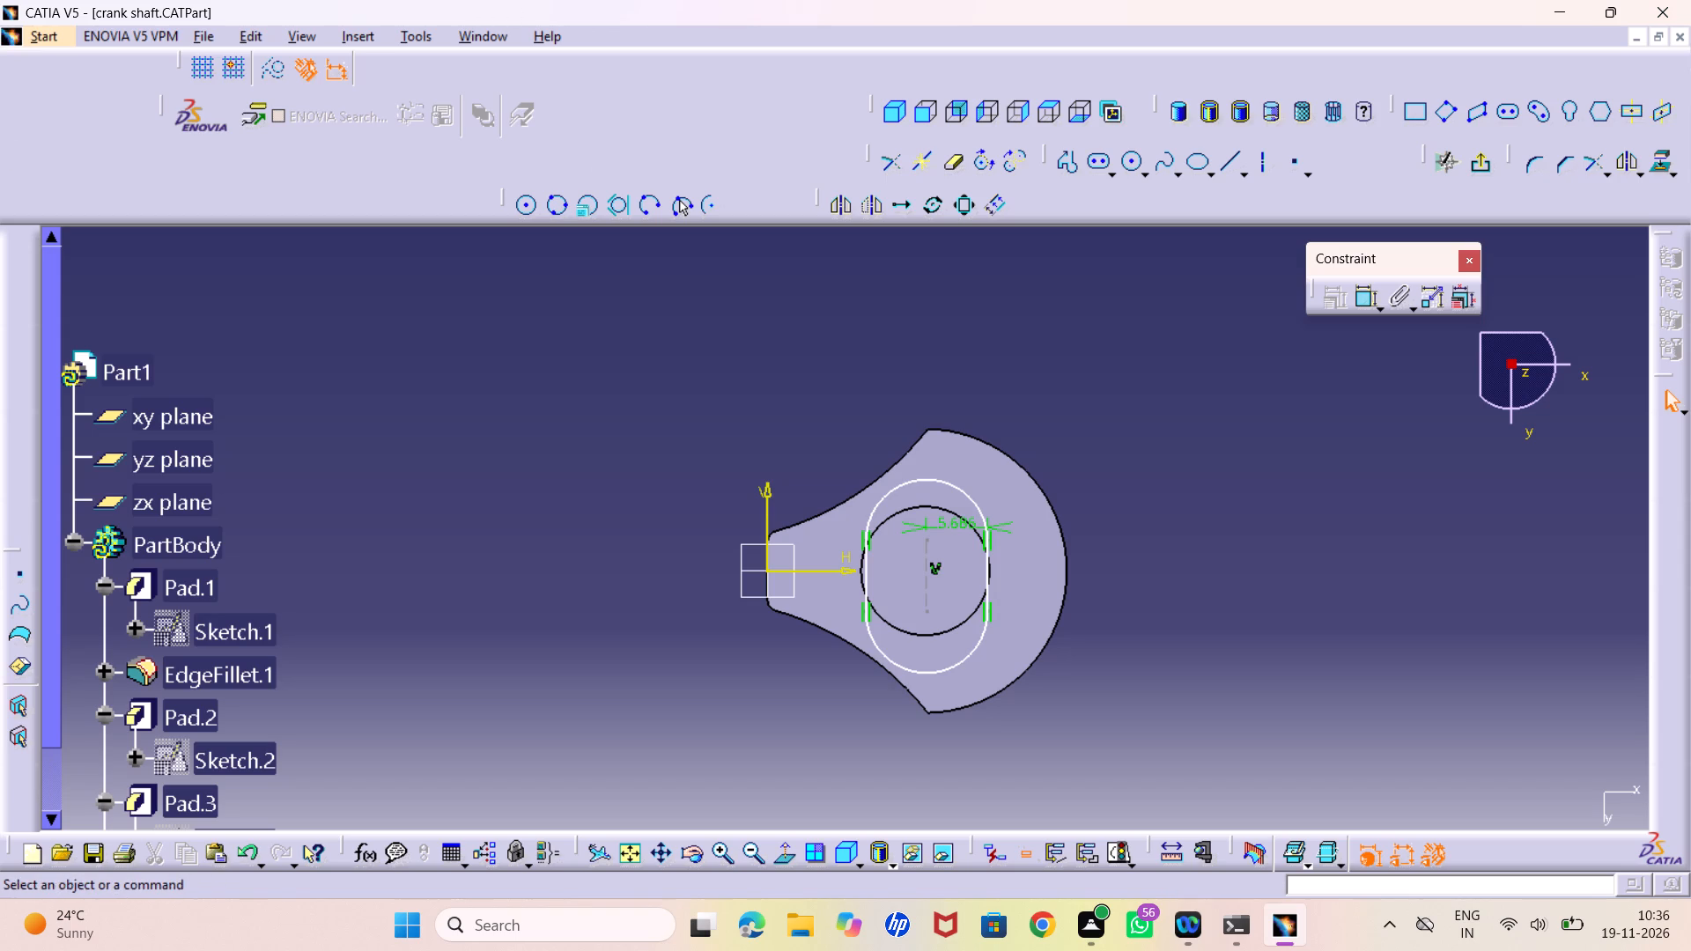
pyautogui.doubleClick(1365, 301)
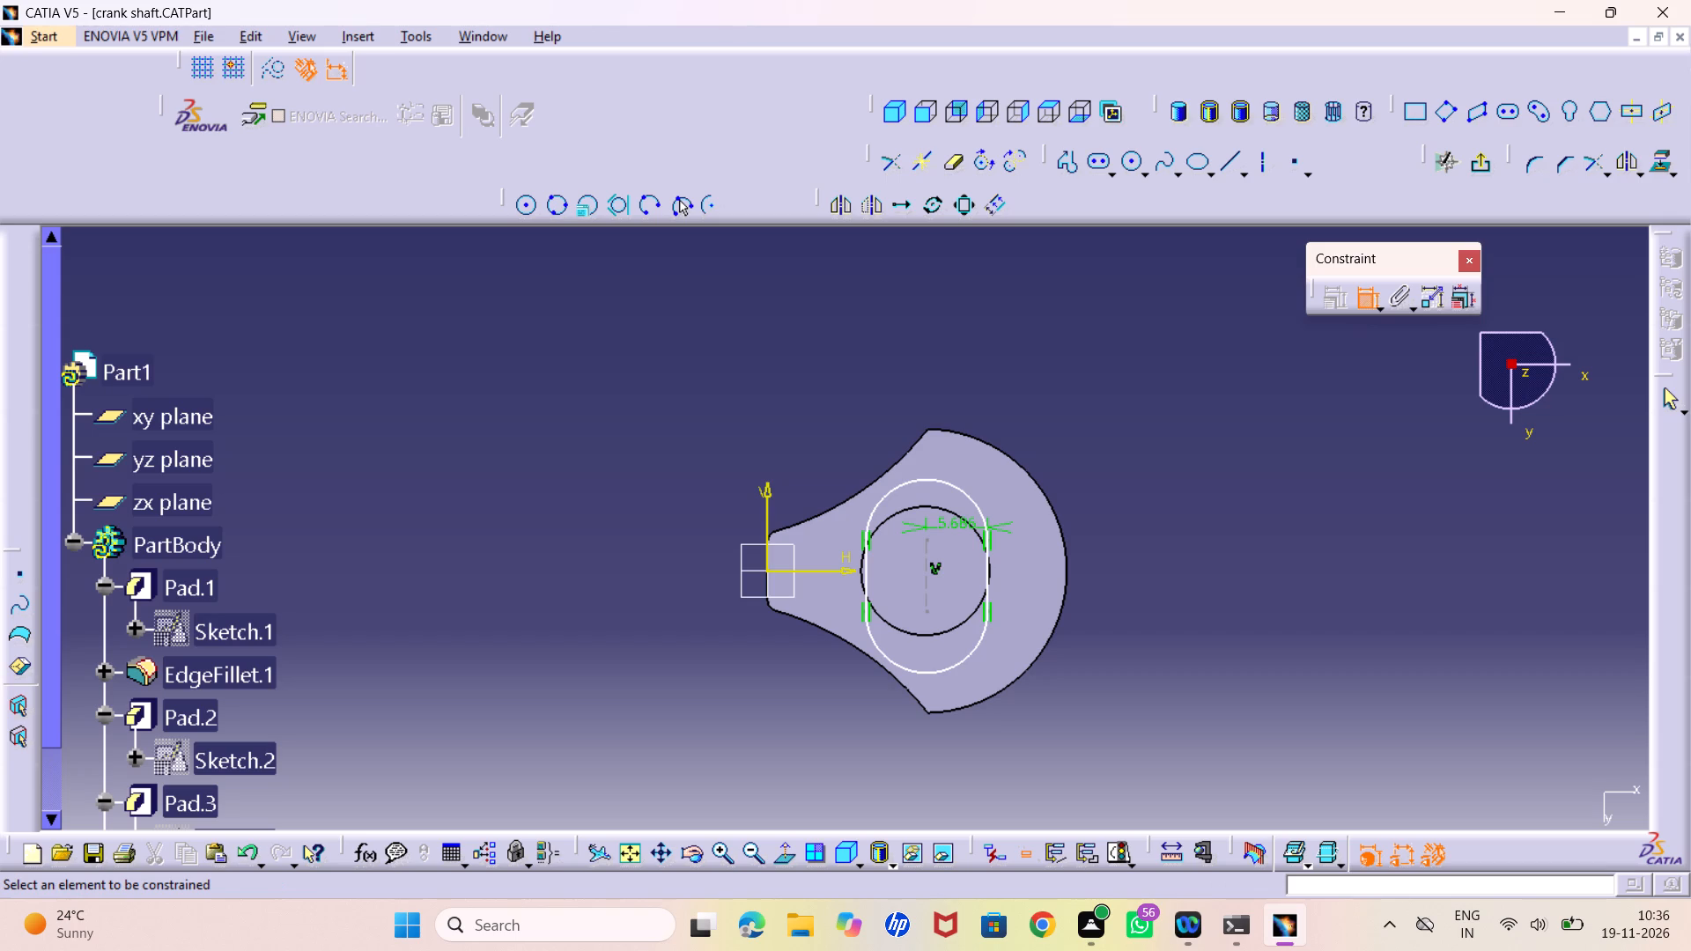
pyautogui.doubleClick(951, 523)
pyautogui.press('3')
pyautogui.press('Return')
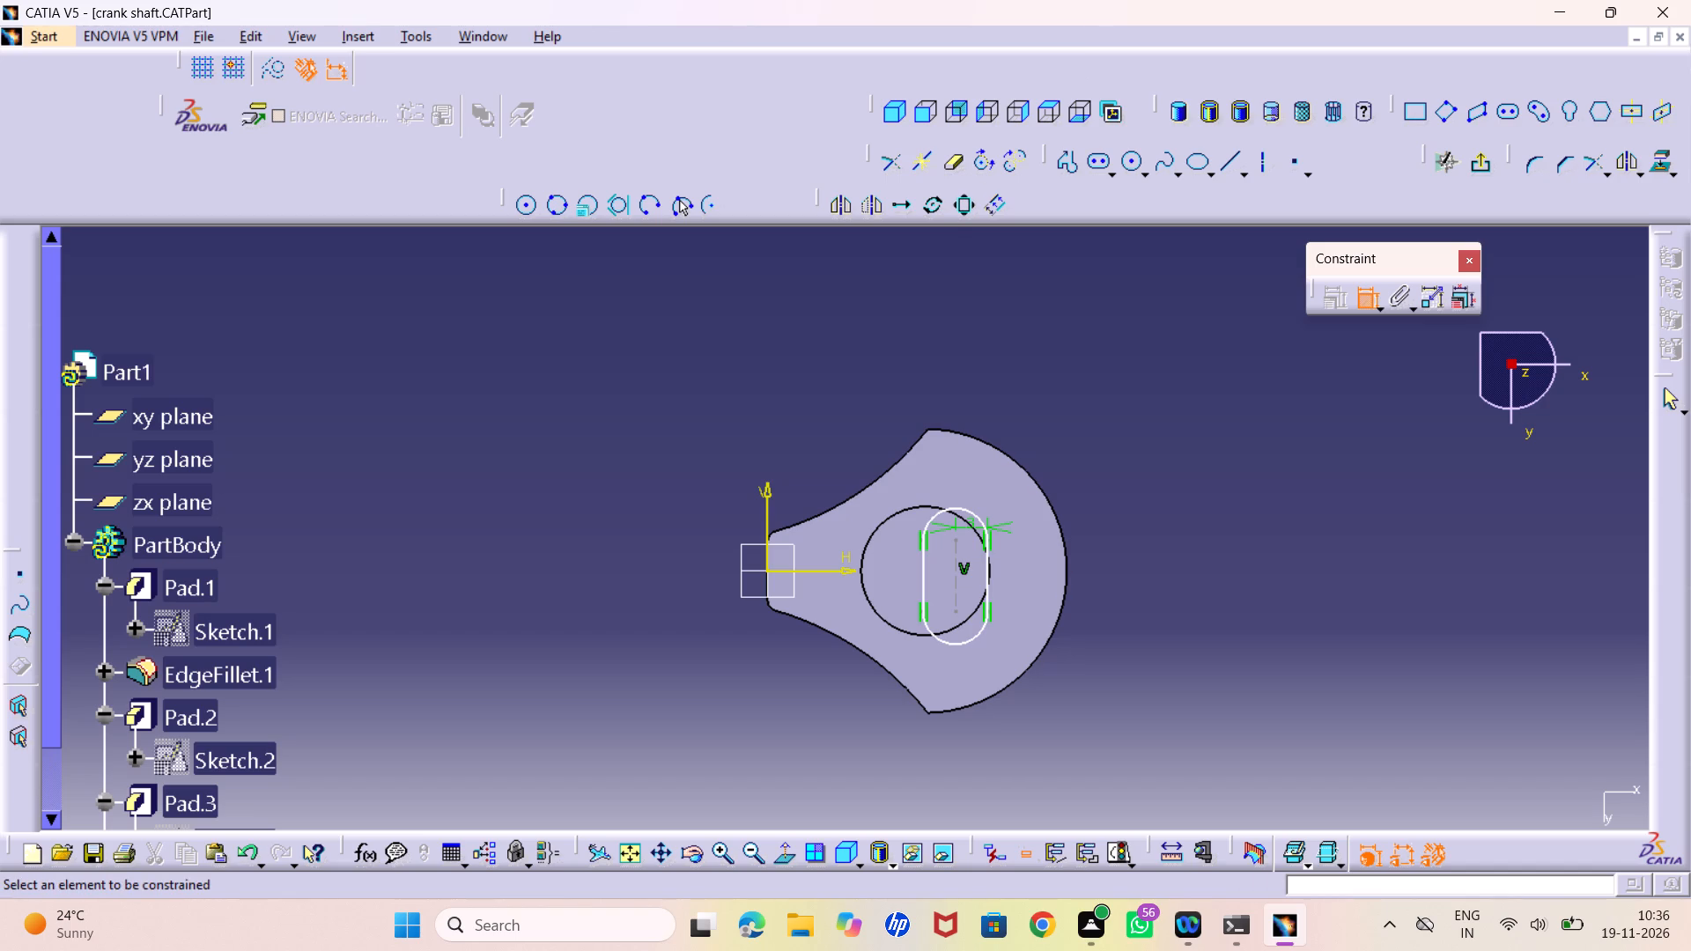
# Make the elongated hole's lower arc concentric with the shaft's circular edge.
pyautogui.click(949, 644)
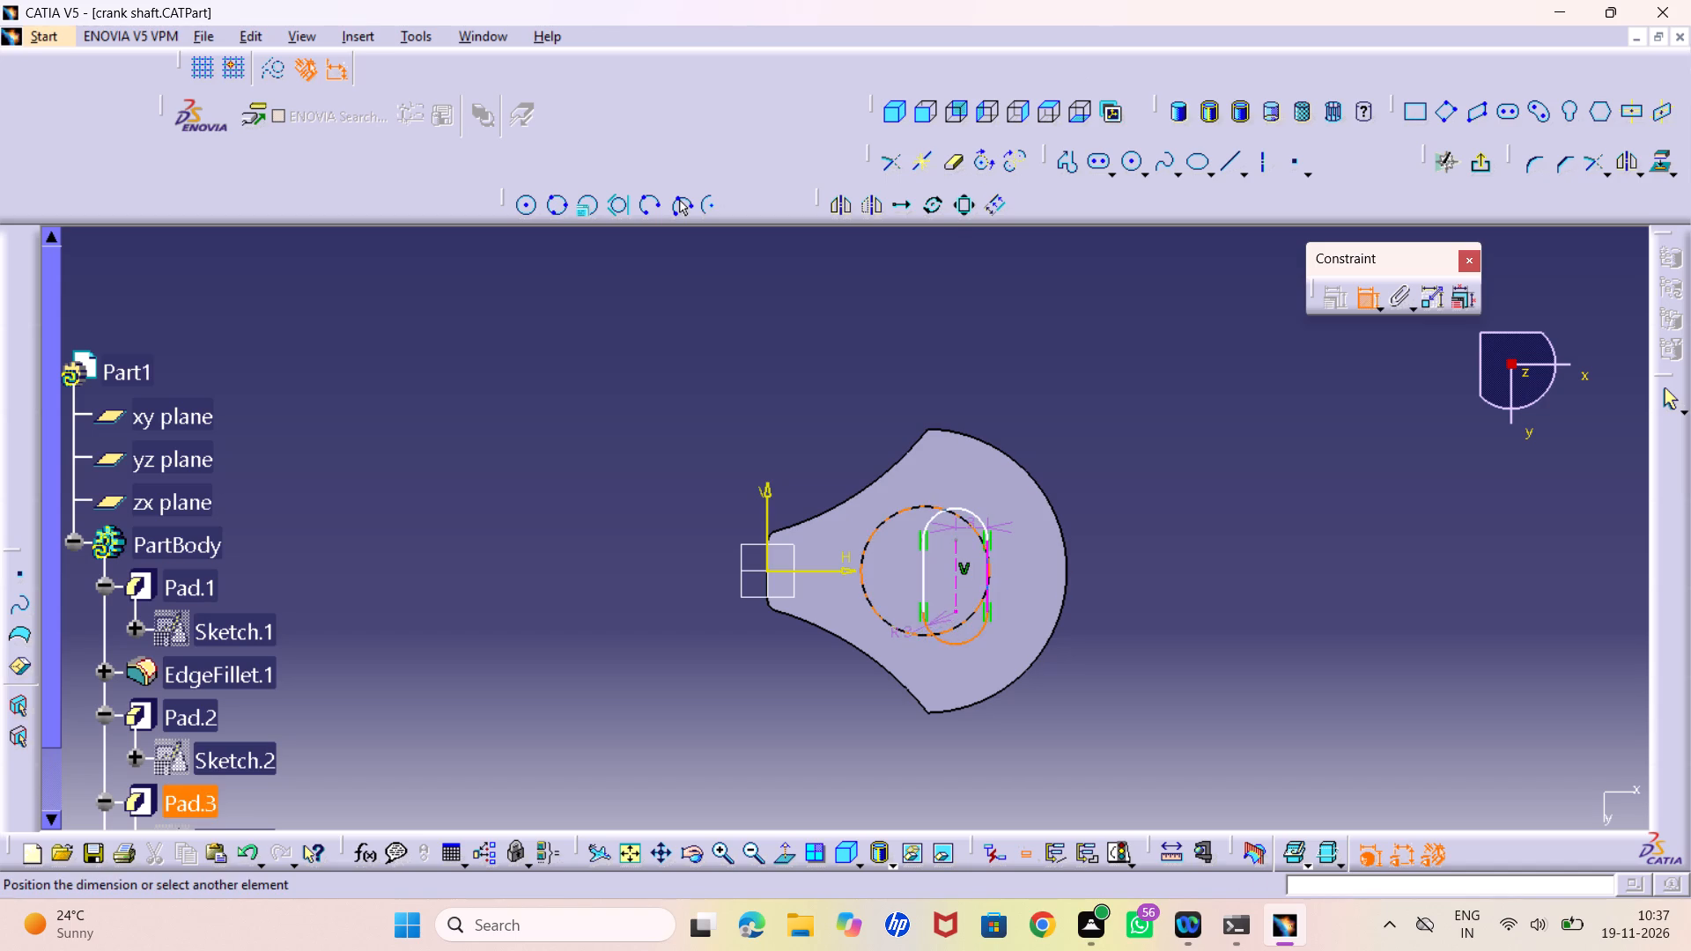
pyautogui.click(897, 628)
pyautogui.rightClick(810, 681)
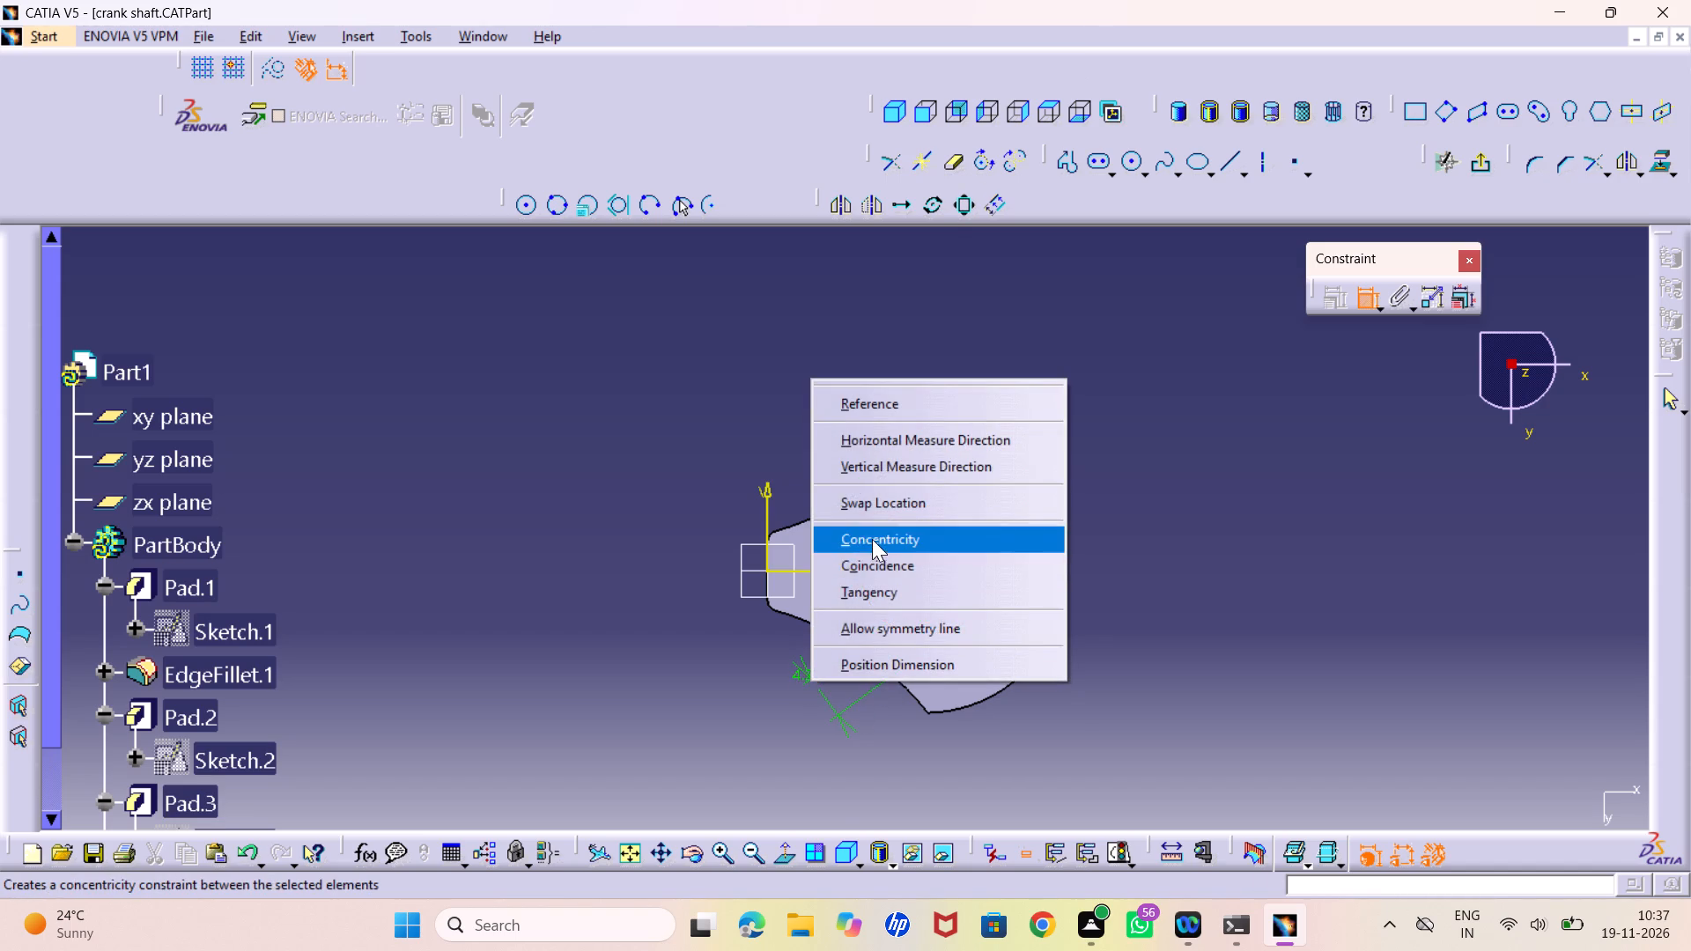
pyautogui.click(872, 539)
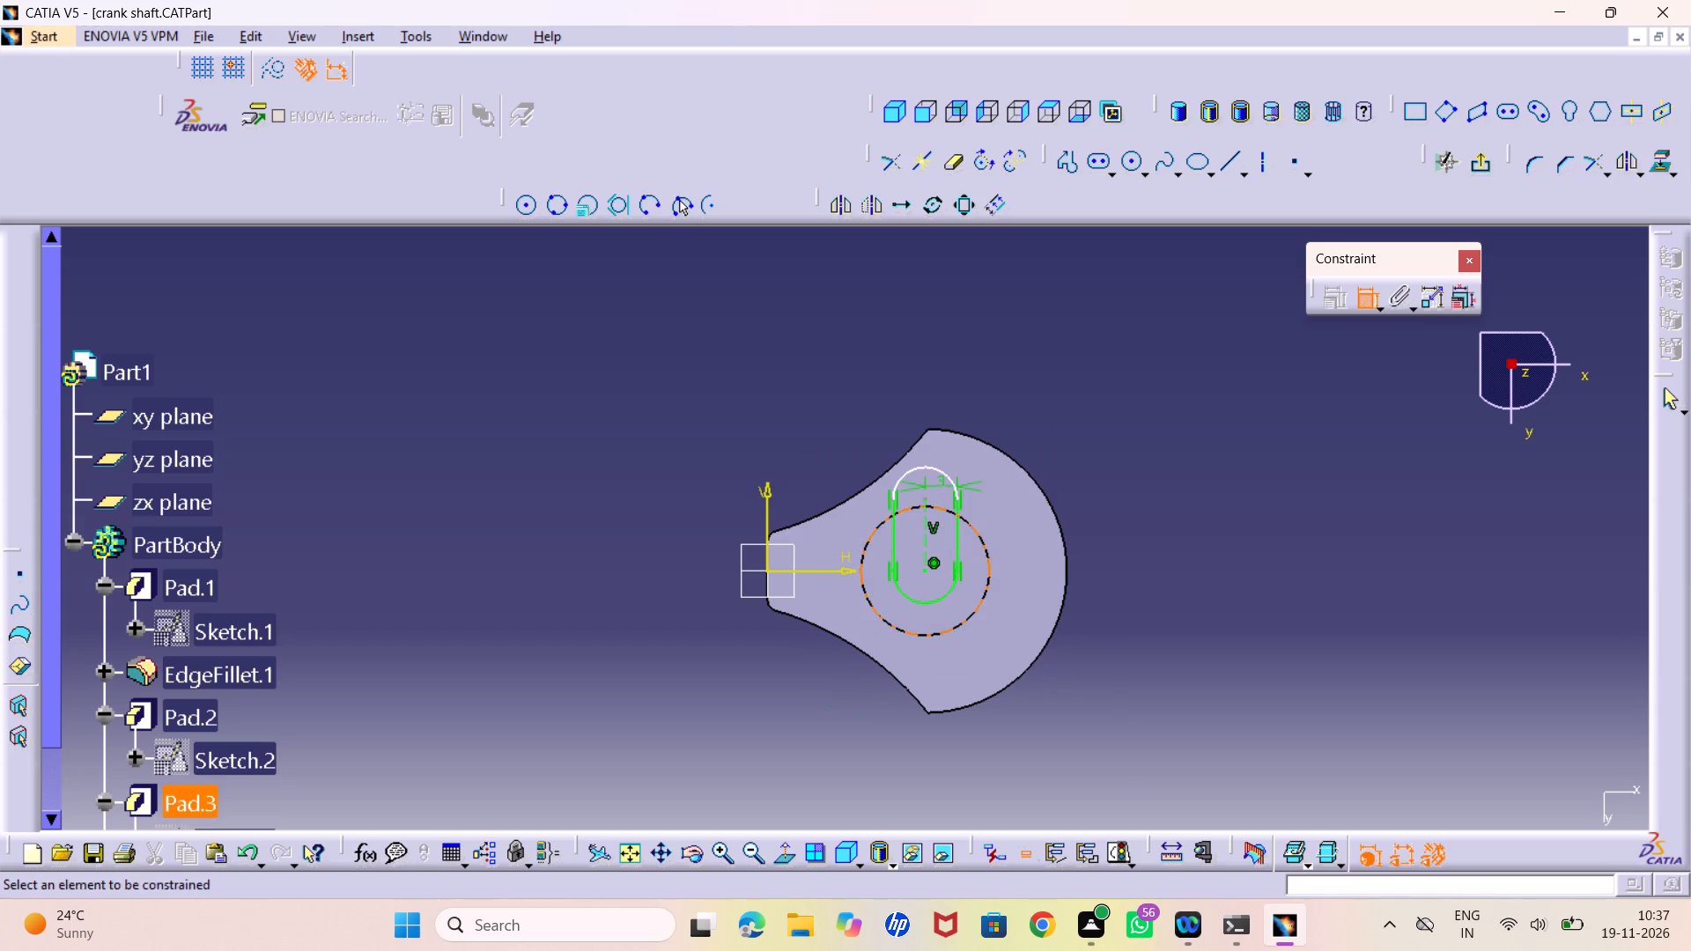
# Dimension the elongated hole's vertical centreline and set the centre-to-centre distance to 9 mm.
pyautogui.click(929, 535)
pyautogui.click(1171, 549)
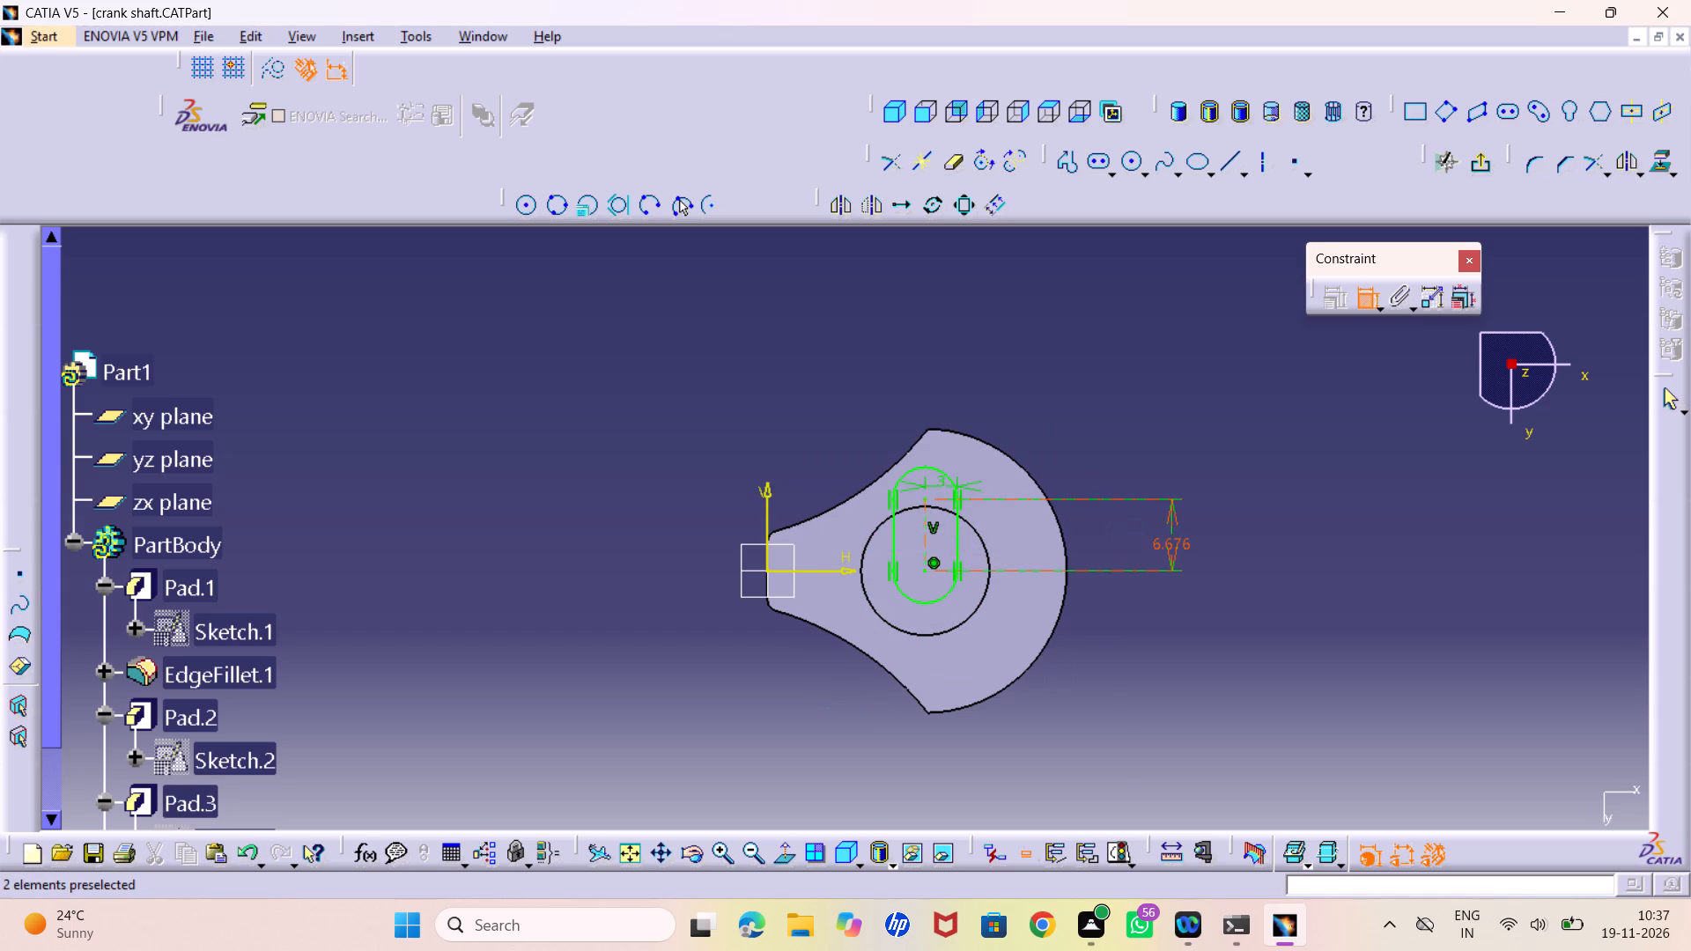
pyautogui.doubleClick(1166, 543)
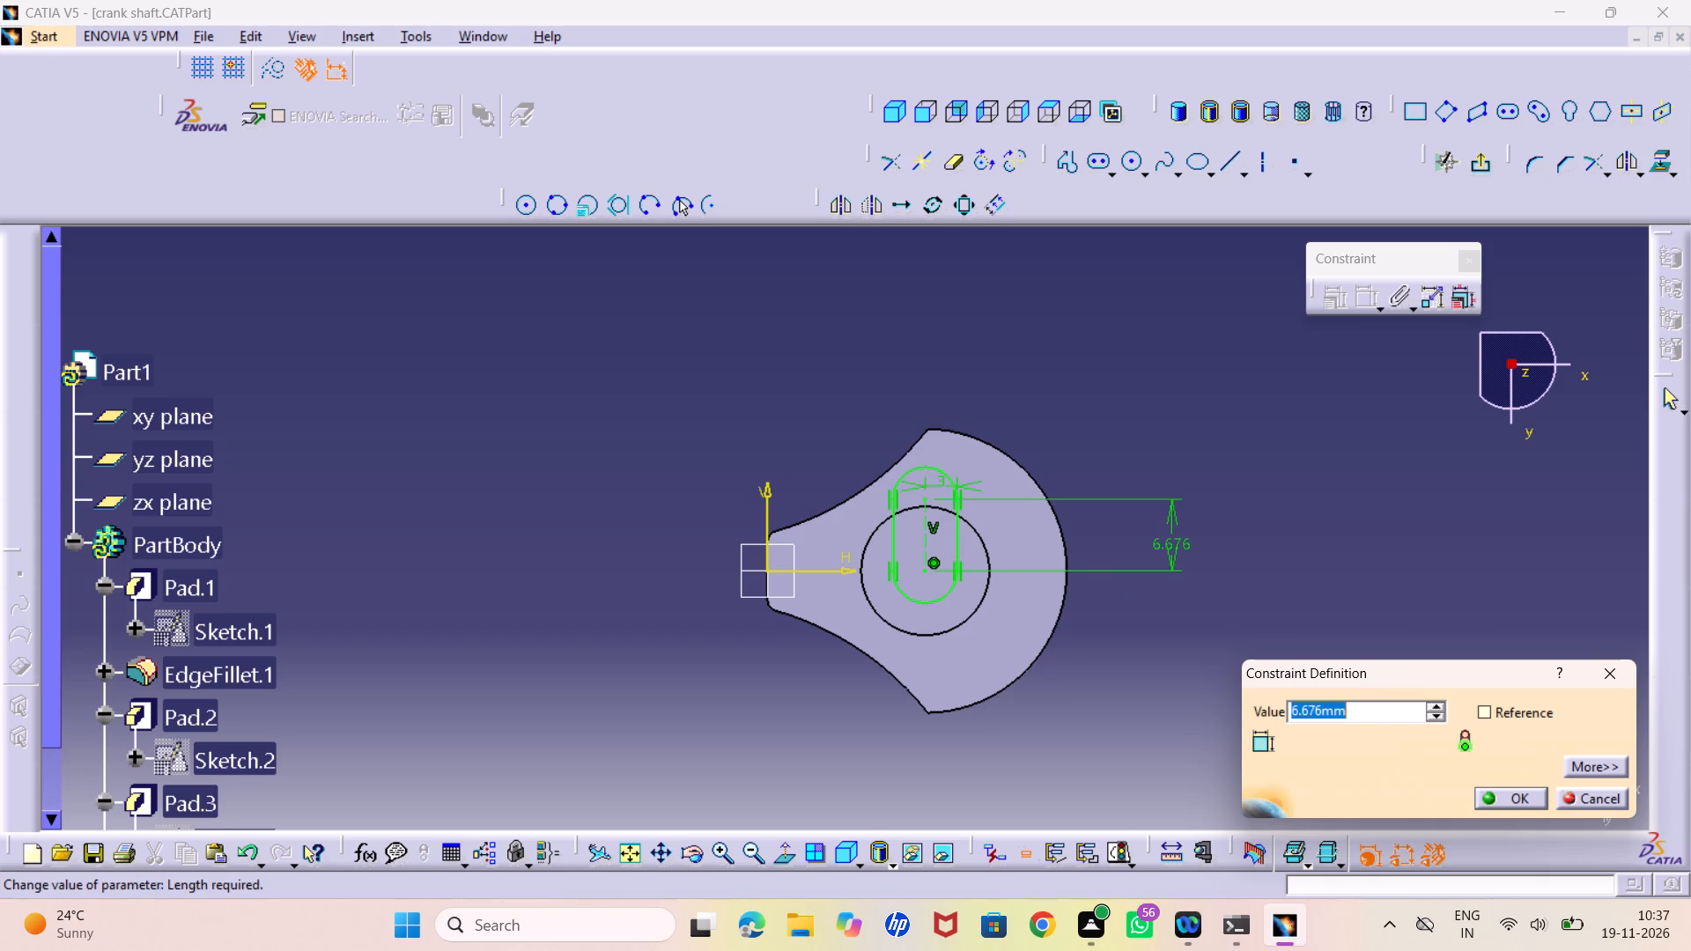
pyautogui.press('9')
pyautogui.press('Return')
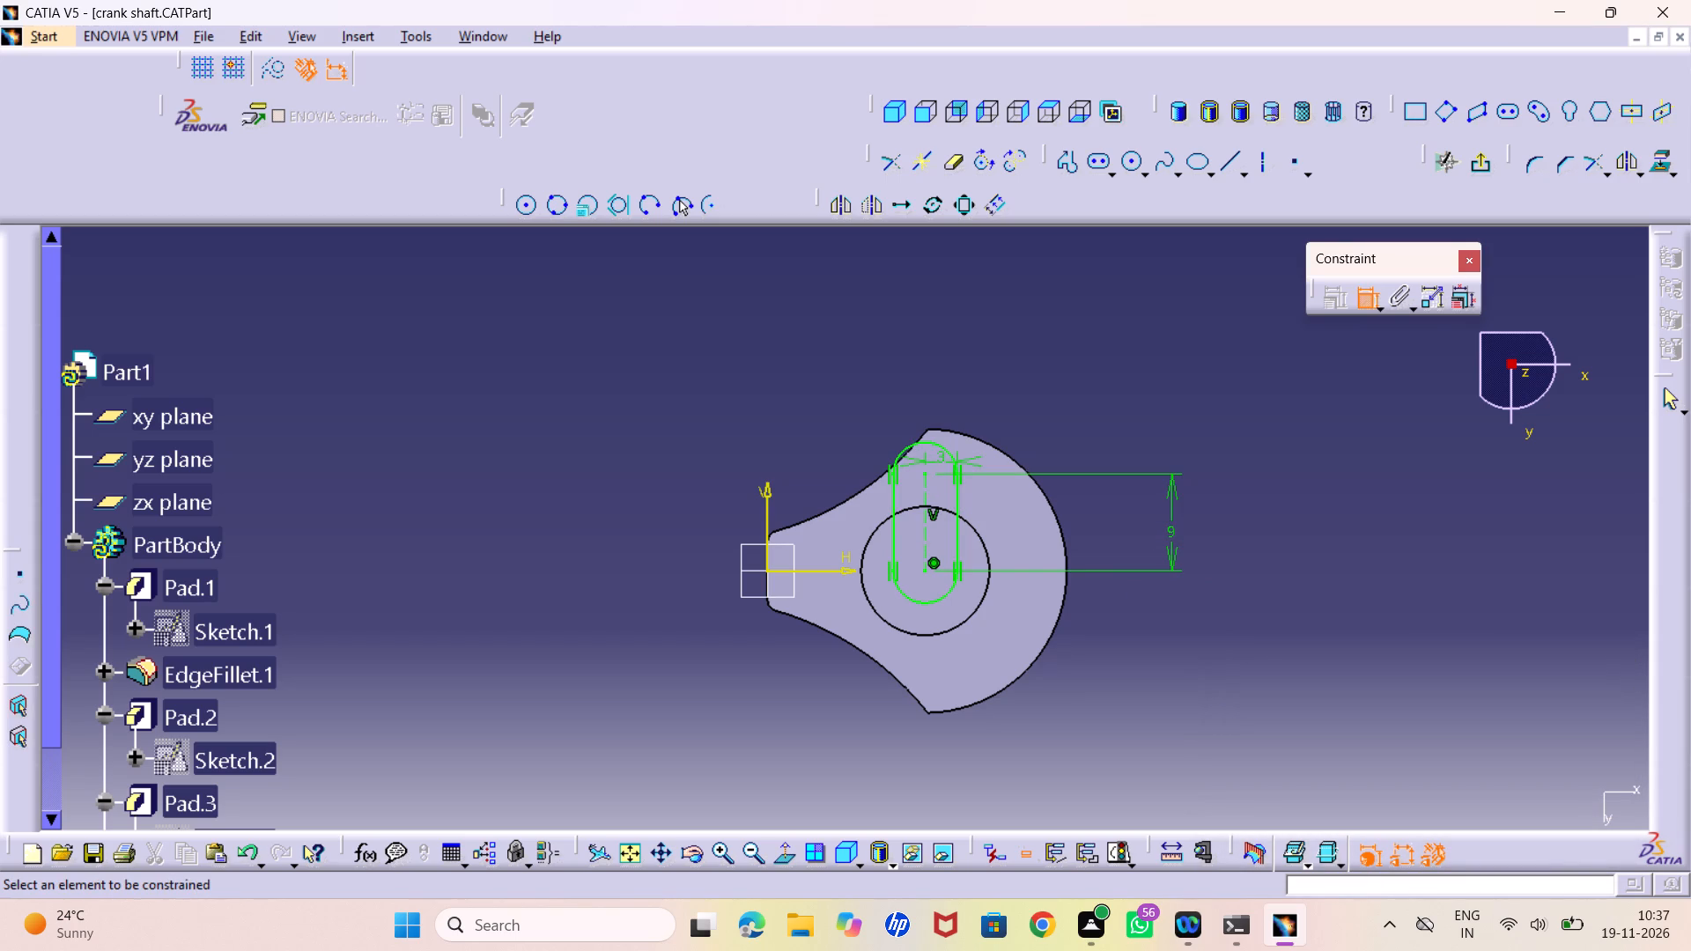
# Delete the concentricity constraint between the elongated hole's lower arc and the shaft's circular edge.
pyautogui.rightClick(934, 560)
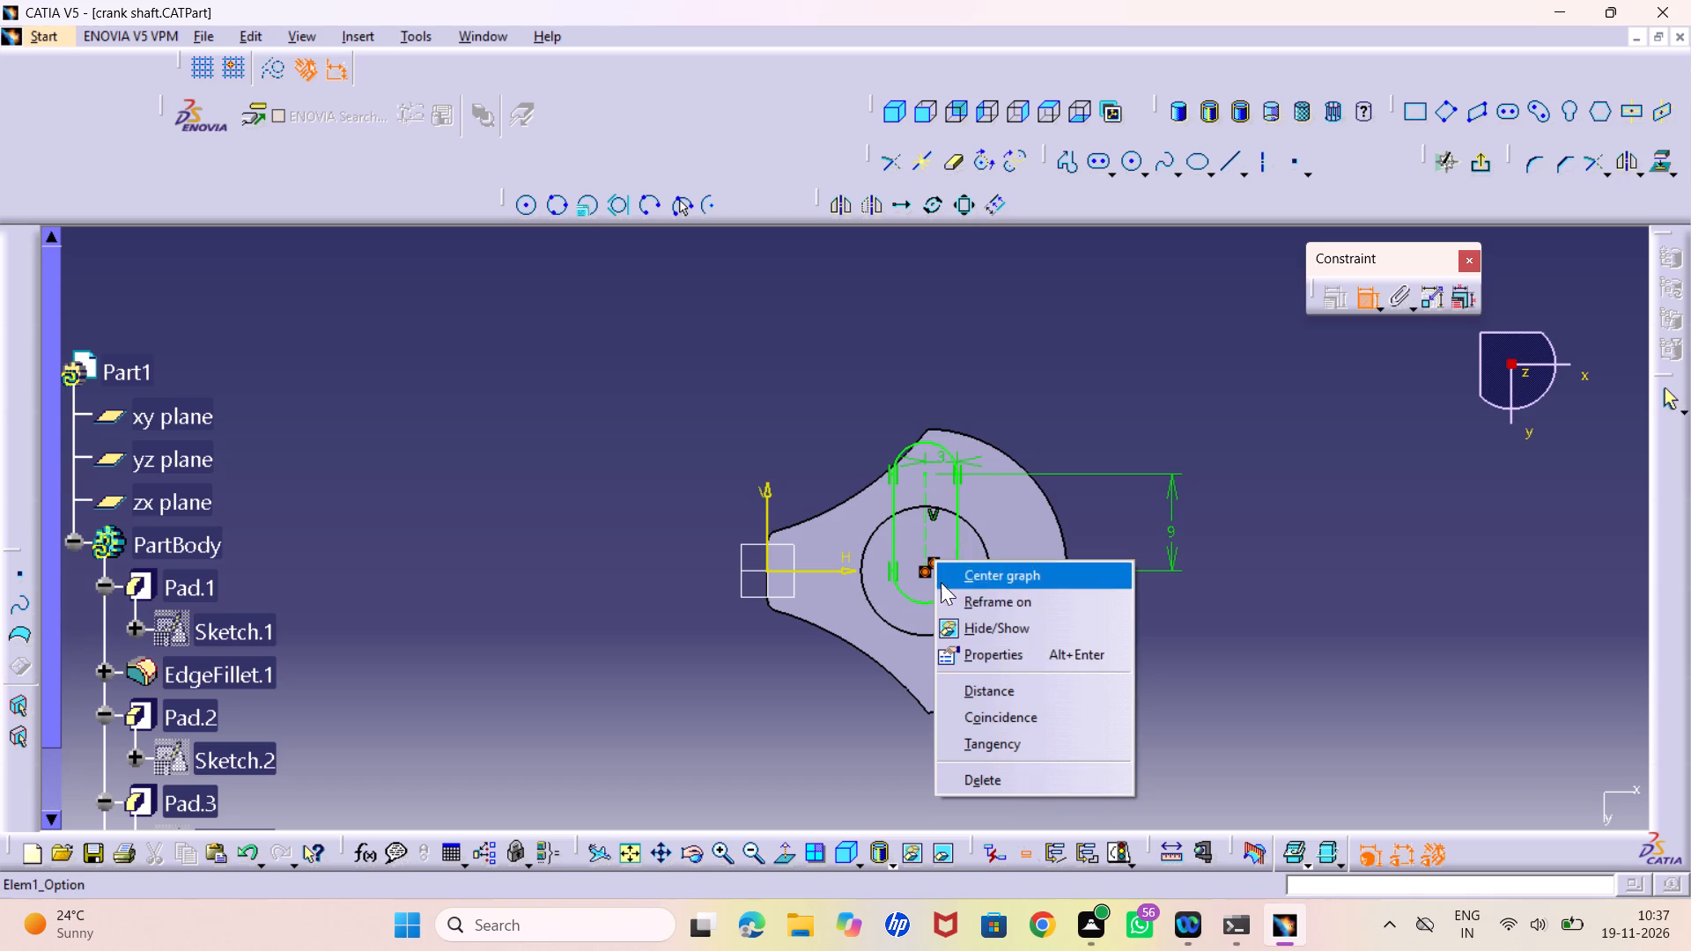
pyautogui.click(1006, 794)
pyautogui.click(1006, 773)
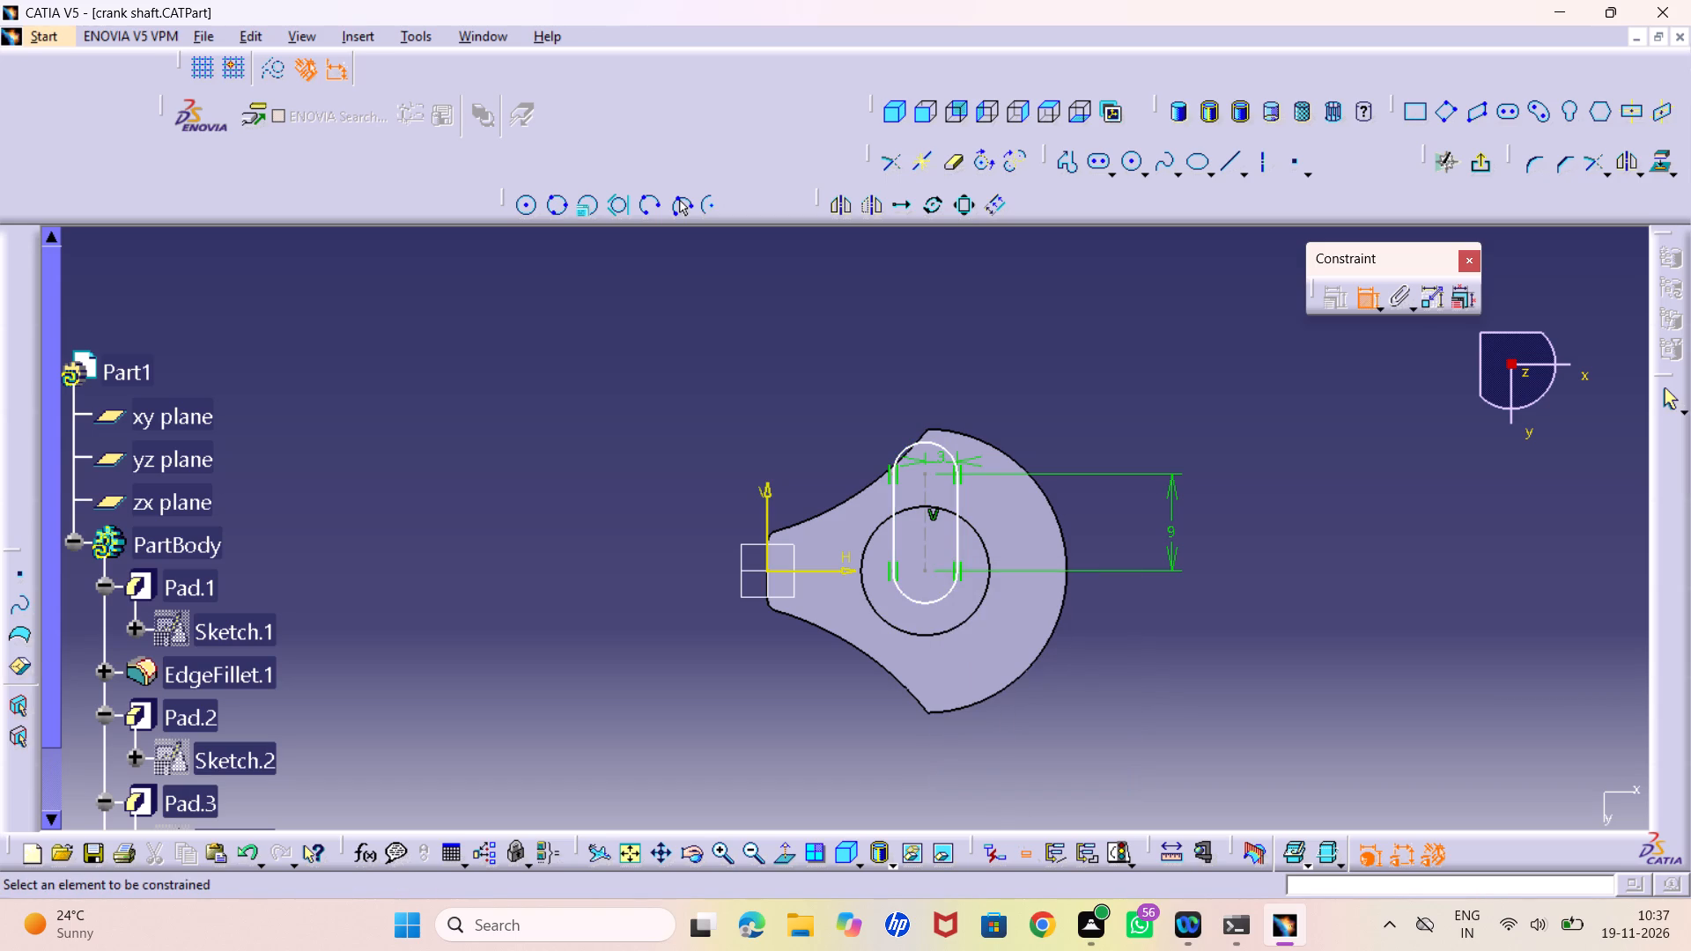
# Move the elongated hole down so it sits roughly centred over the shaft's circular end face.
pyautogui.click(1363, 291)
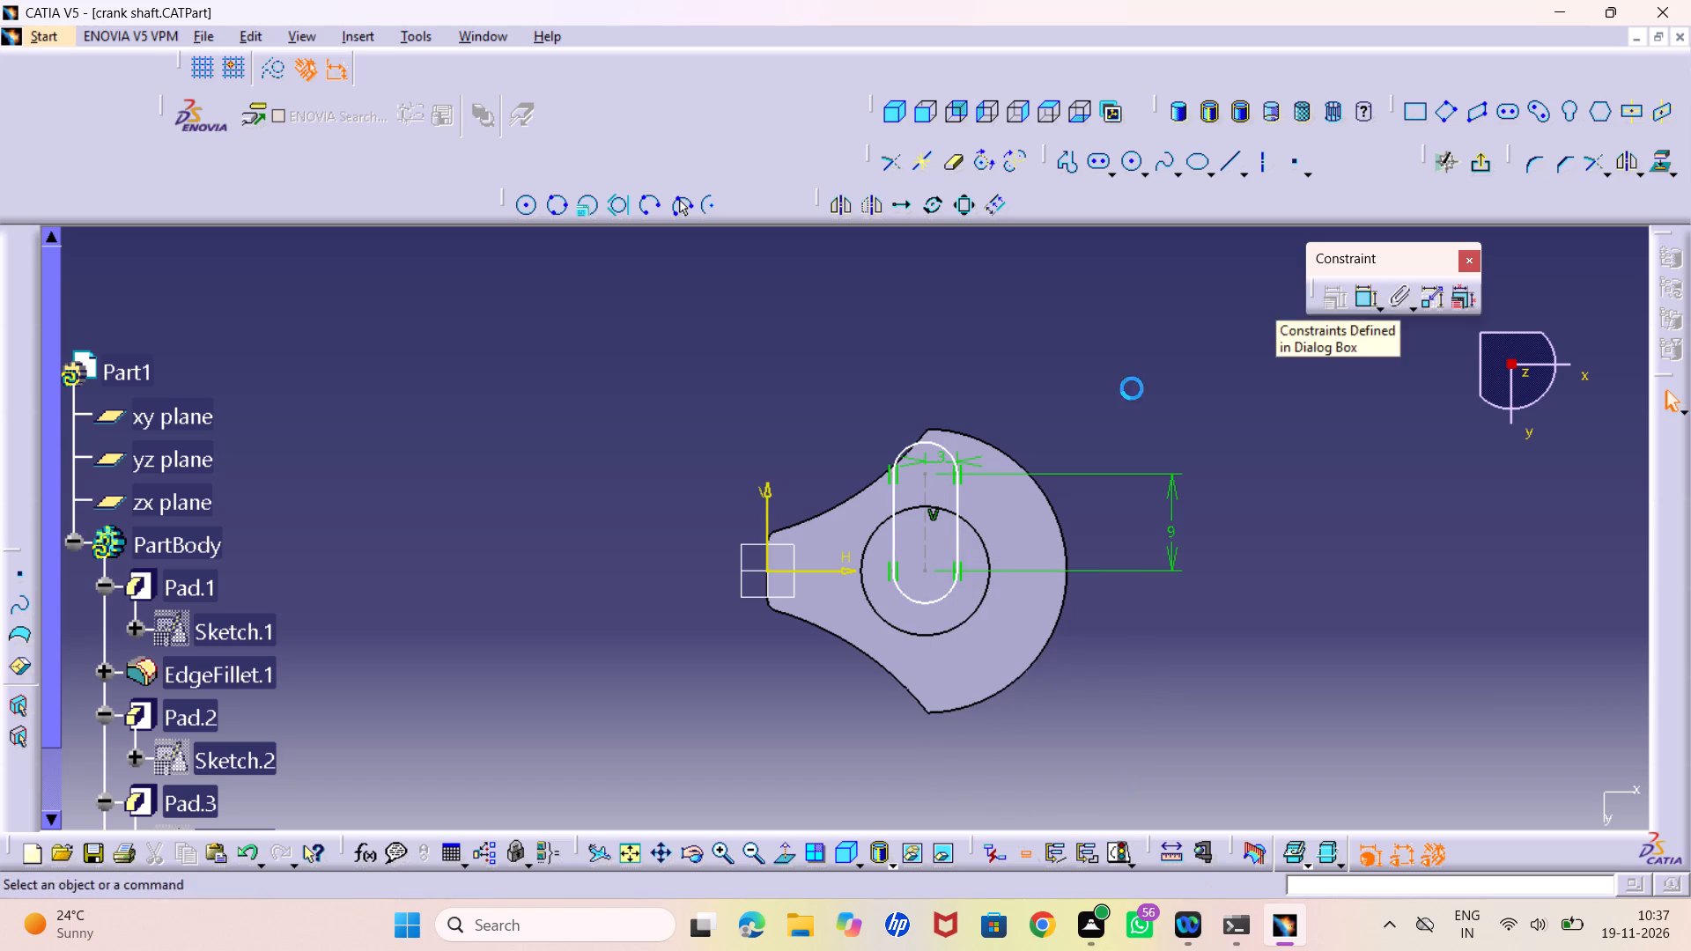
pyautogui.moveTo(931, 443); pyautogui.dragTo(934, 492)
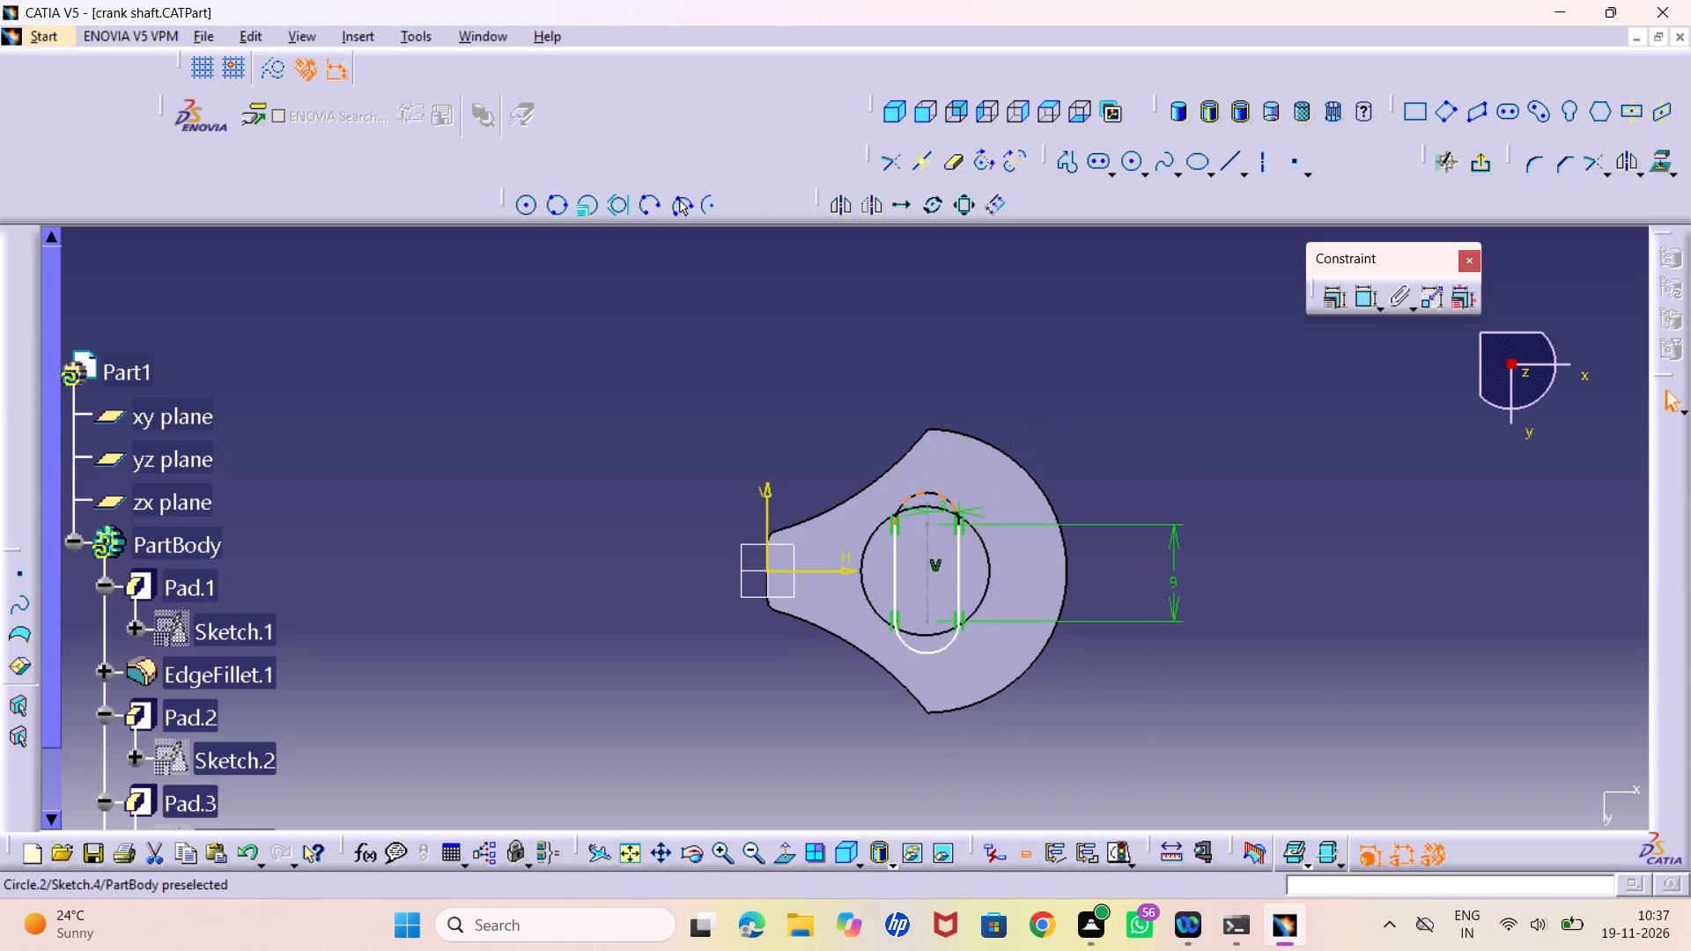
pyautogui.moveTo(934, 492); pyautogui.dragTo(930, 490)
pyautogui.click(1263, 502)
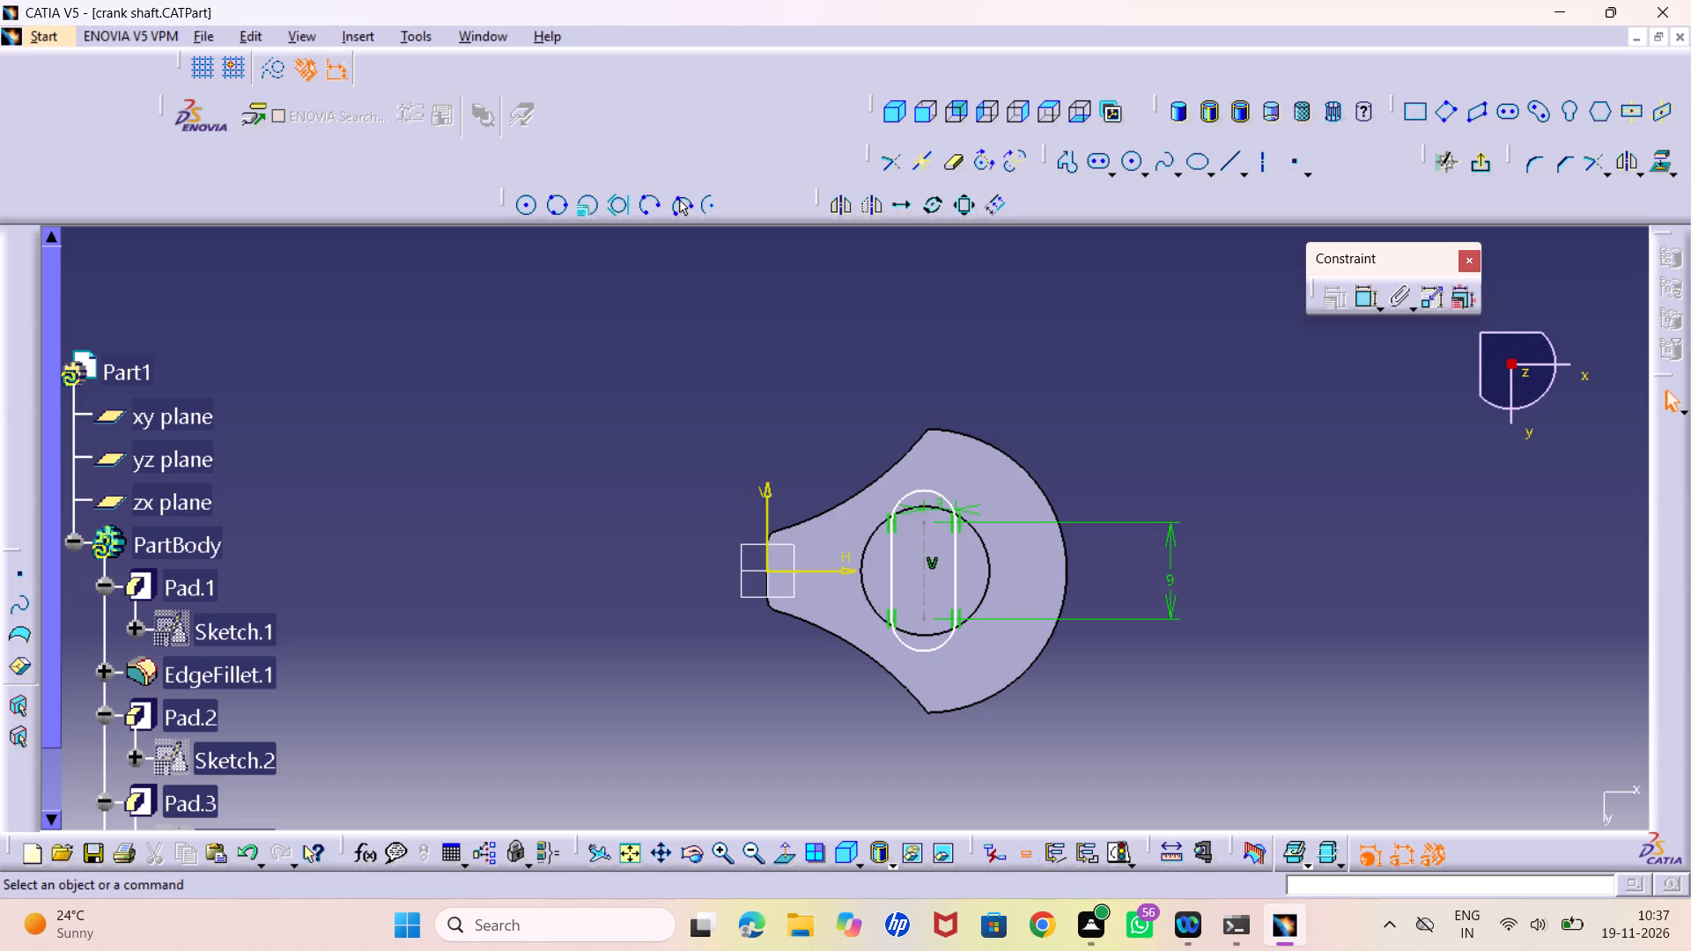
# Examine the elongated hole on the shaft's end in isometric view, then return to the view normal to Sketch.4.
pyautogui.click(905, 114)
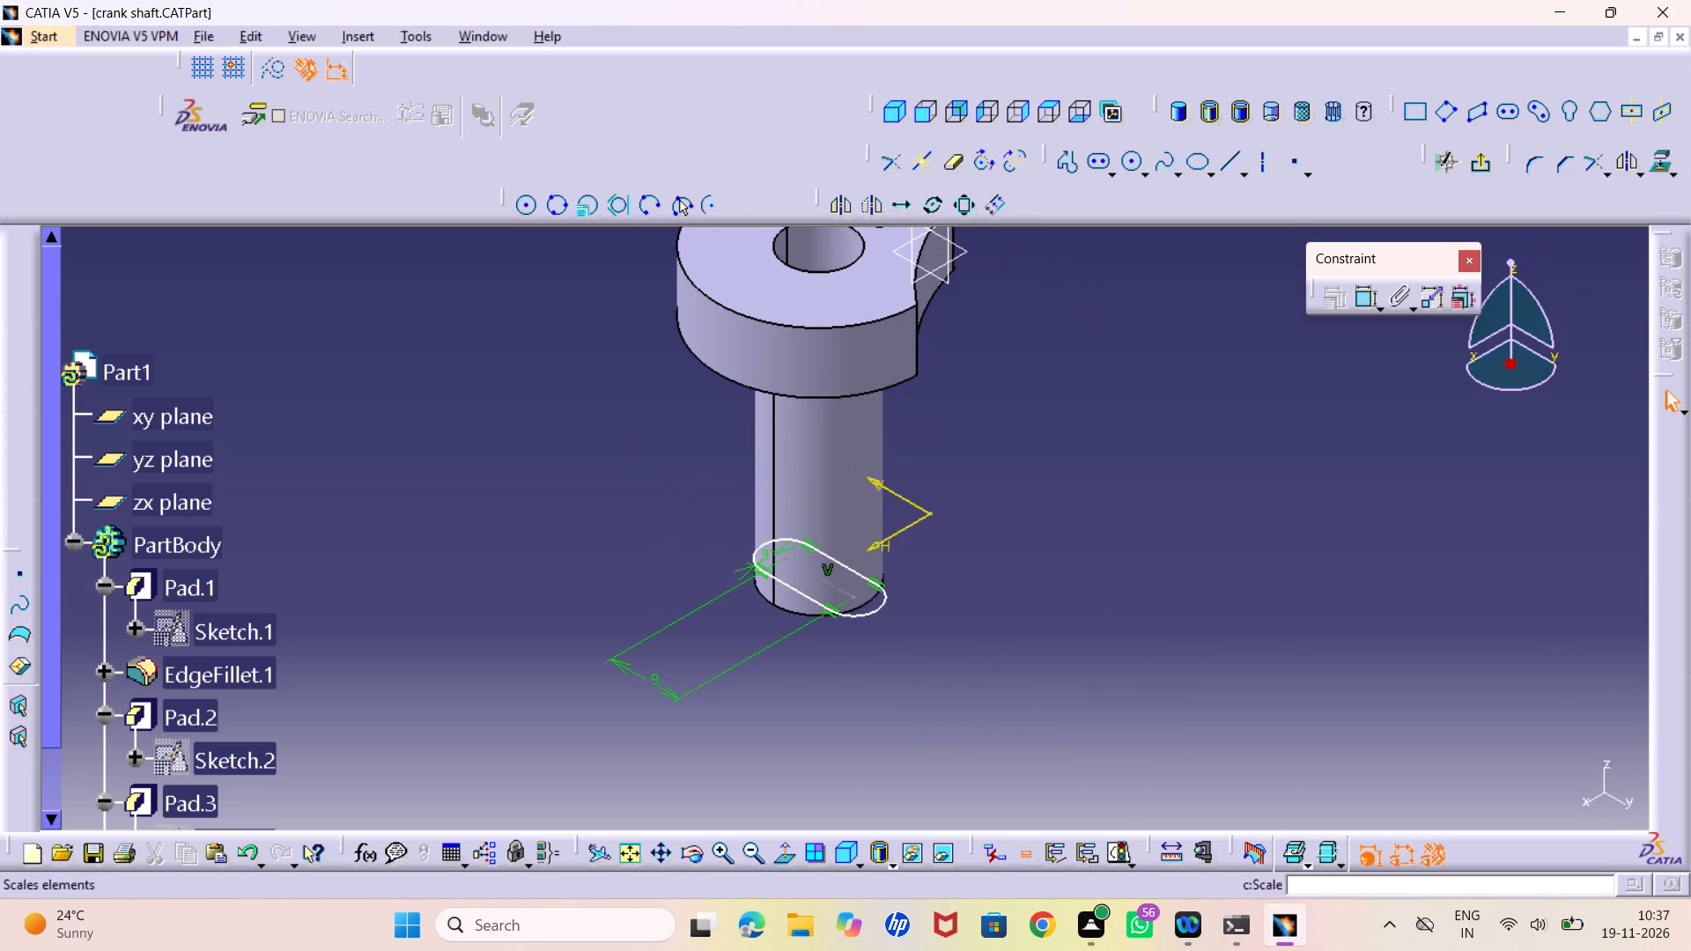
pyautogui.moveTo(940, 421); pyautogui.dragTo(959, 439, button='middle')
pyautogui.rightClick(940, 421)
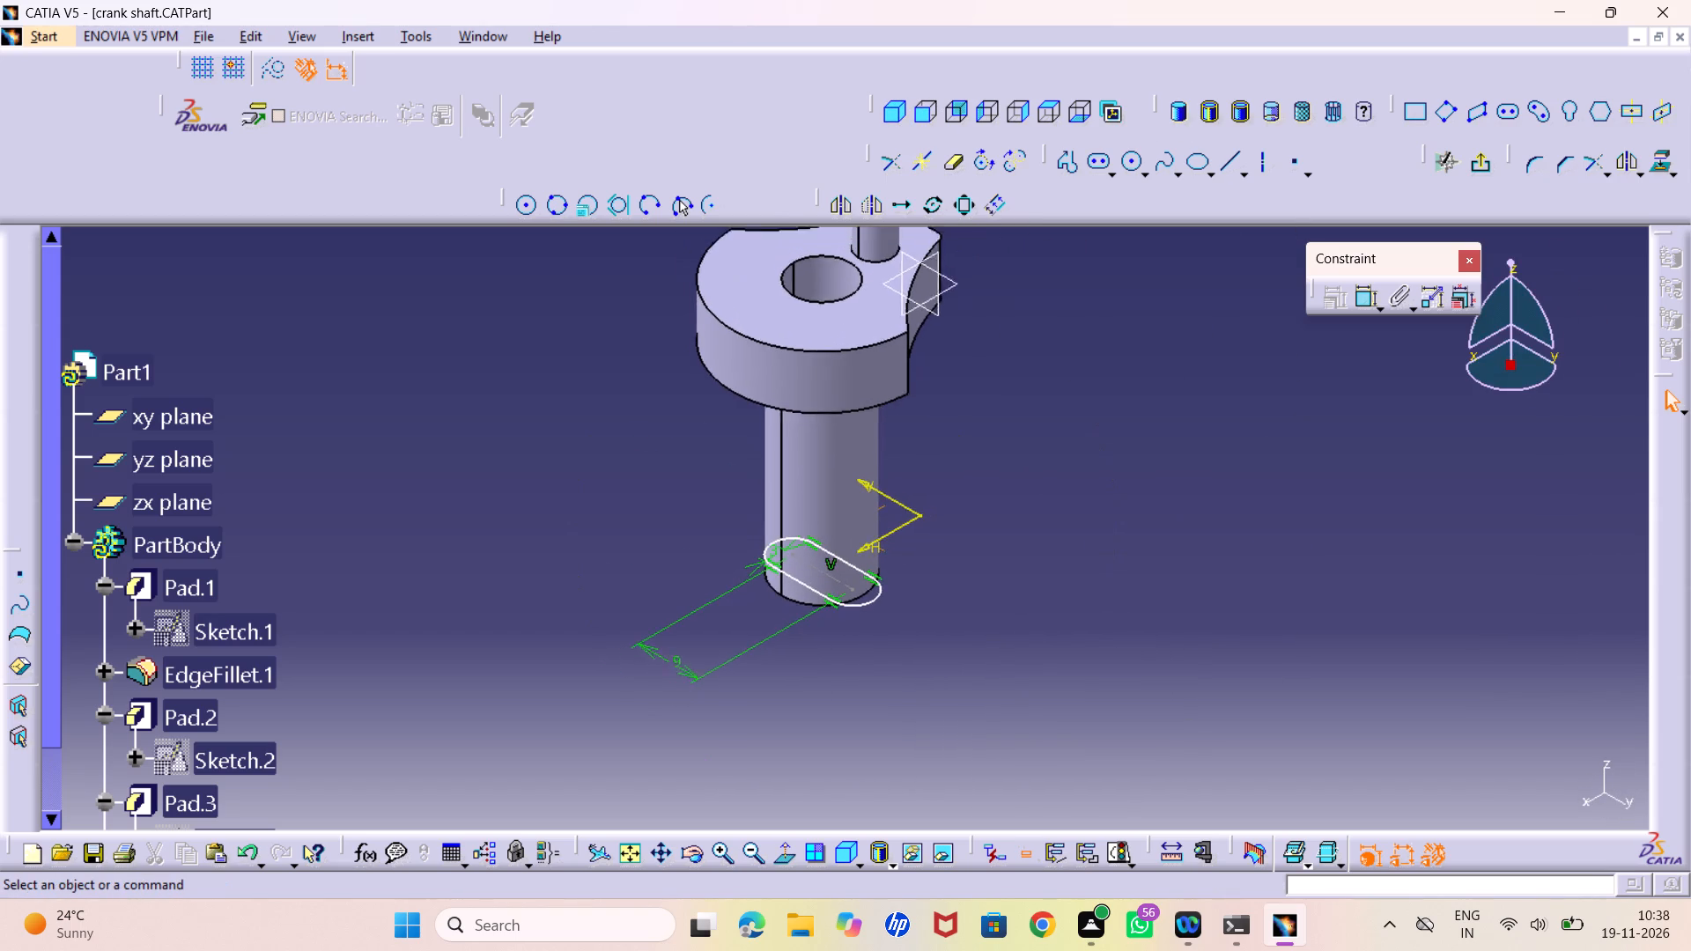
pyautogui.moveTo(959, 439); pyautogui.dragTo(989, 460, button='middle')
pyautogui.scroll(-4, 223, 614)
pyautogui.click(207, 660)
pyautogui.click(207, 651)
pyautogui.doubleClick(207, 651)
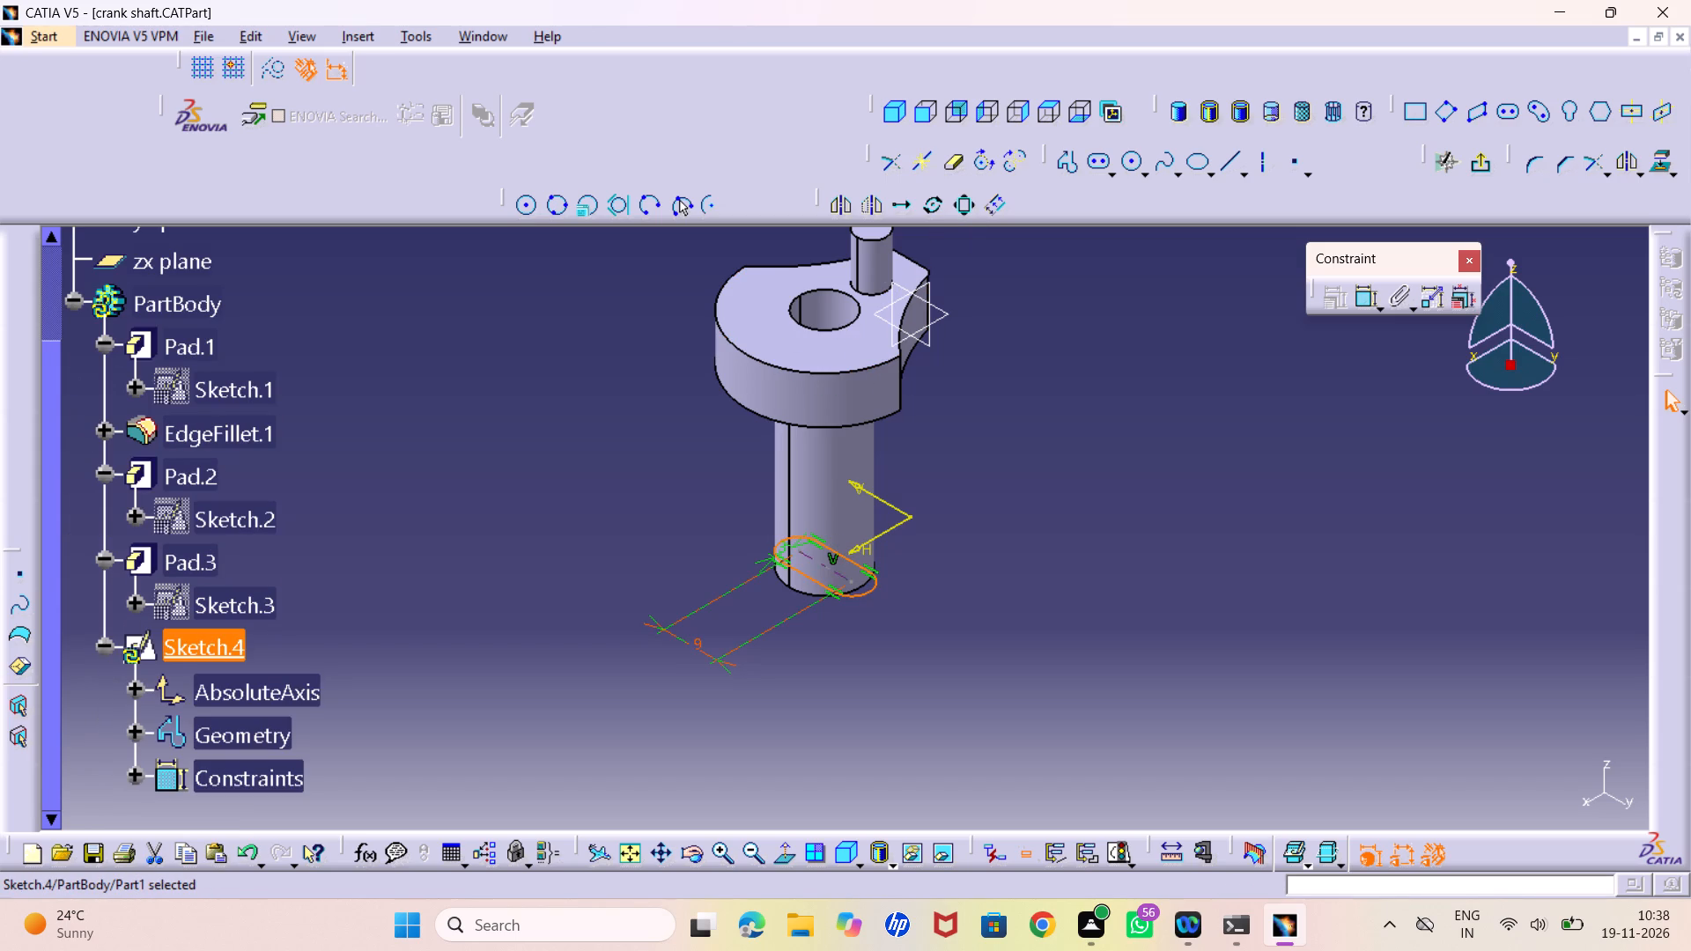
pyautogui.click(786, 859)
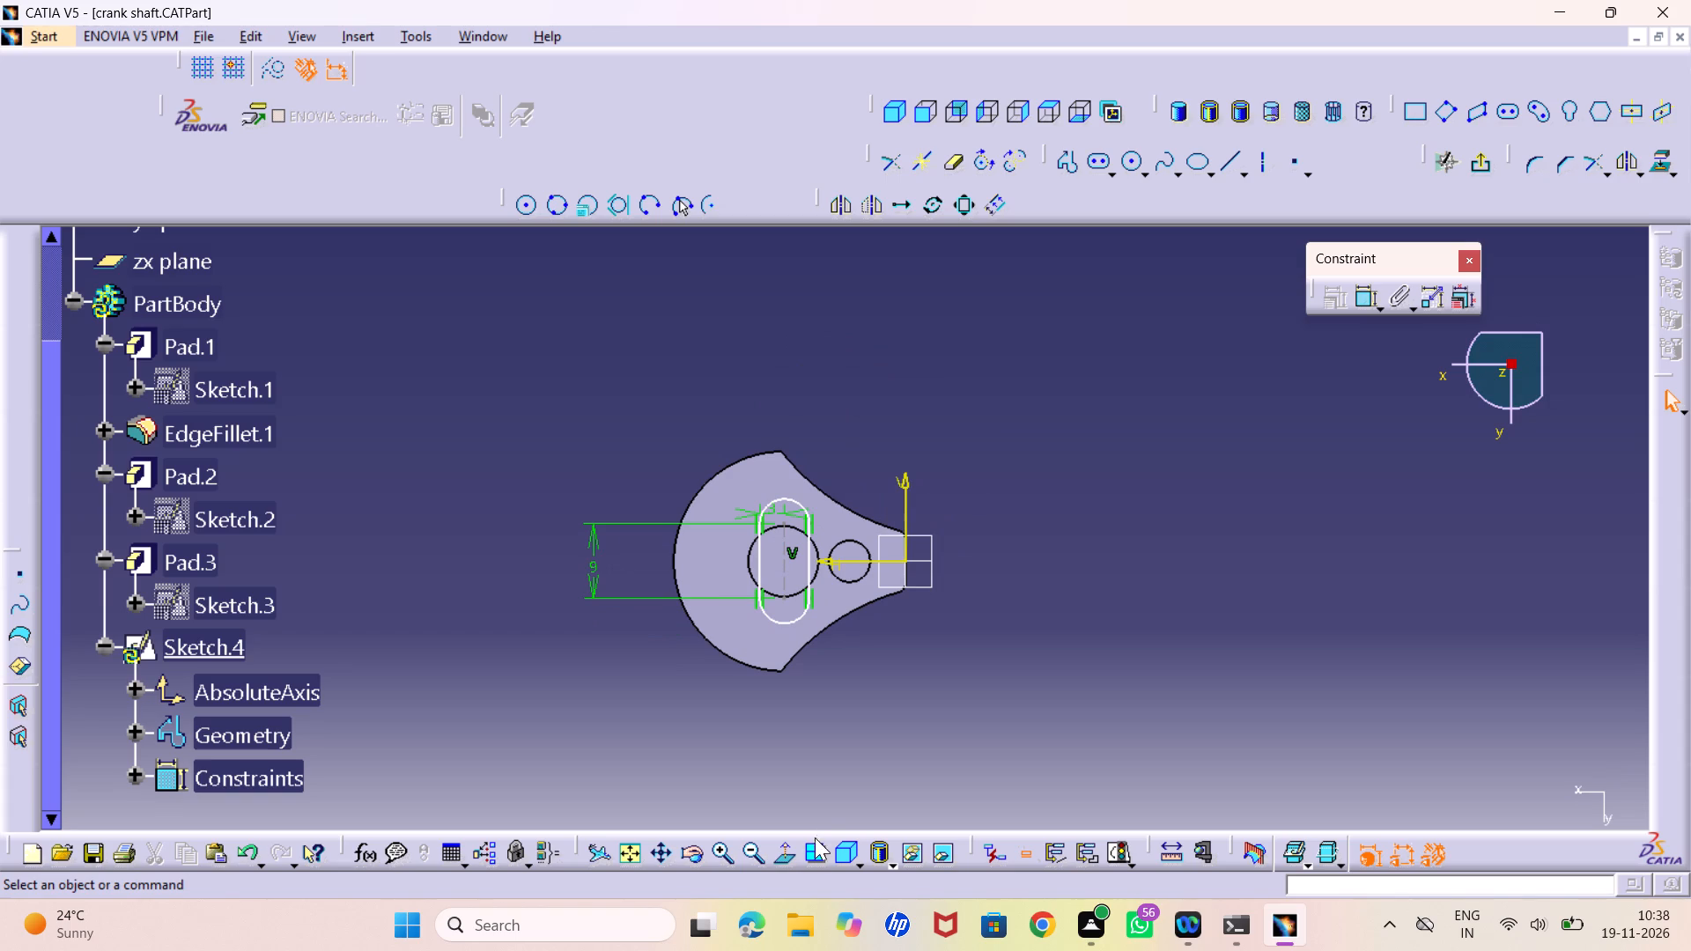
pyautogui.click(785, 862)
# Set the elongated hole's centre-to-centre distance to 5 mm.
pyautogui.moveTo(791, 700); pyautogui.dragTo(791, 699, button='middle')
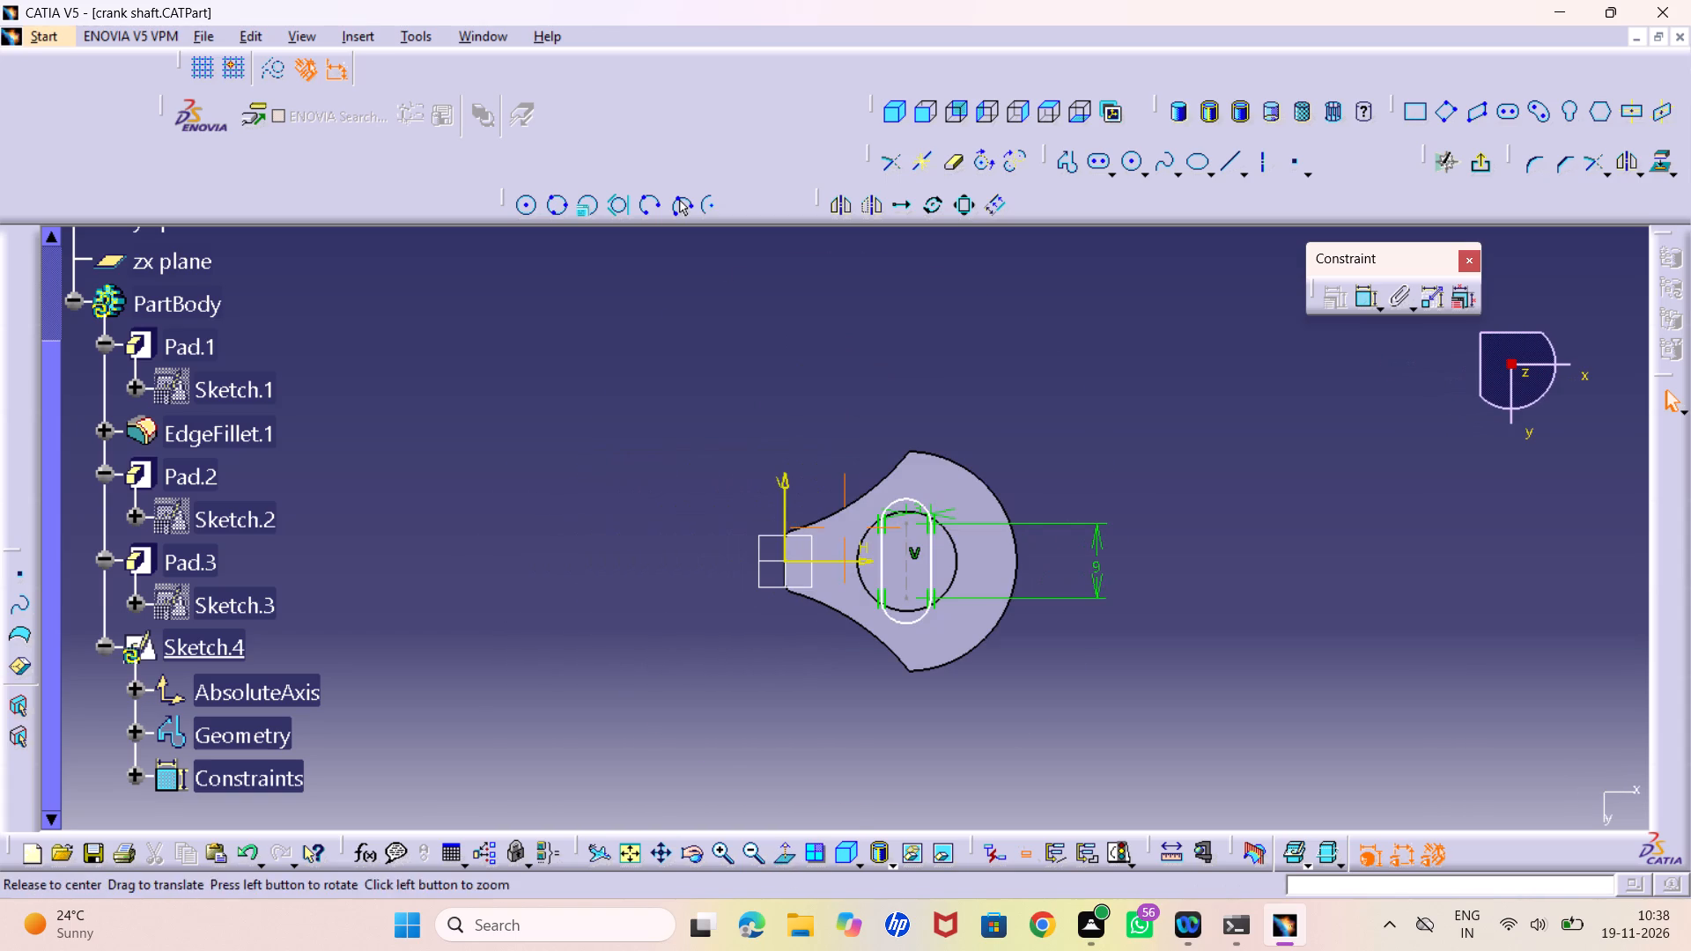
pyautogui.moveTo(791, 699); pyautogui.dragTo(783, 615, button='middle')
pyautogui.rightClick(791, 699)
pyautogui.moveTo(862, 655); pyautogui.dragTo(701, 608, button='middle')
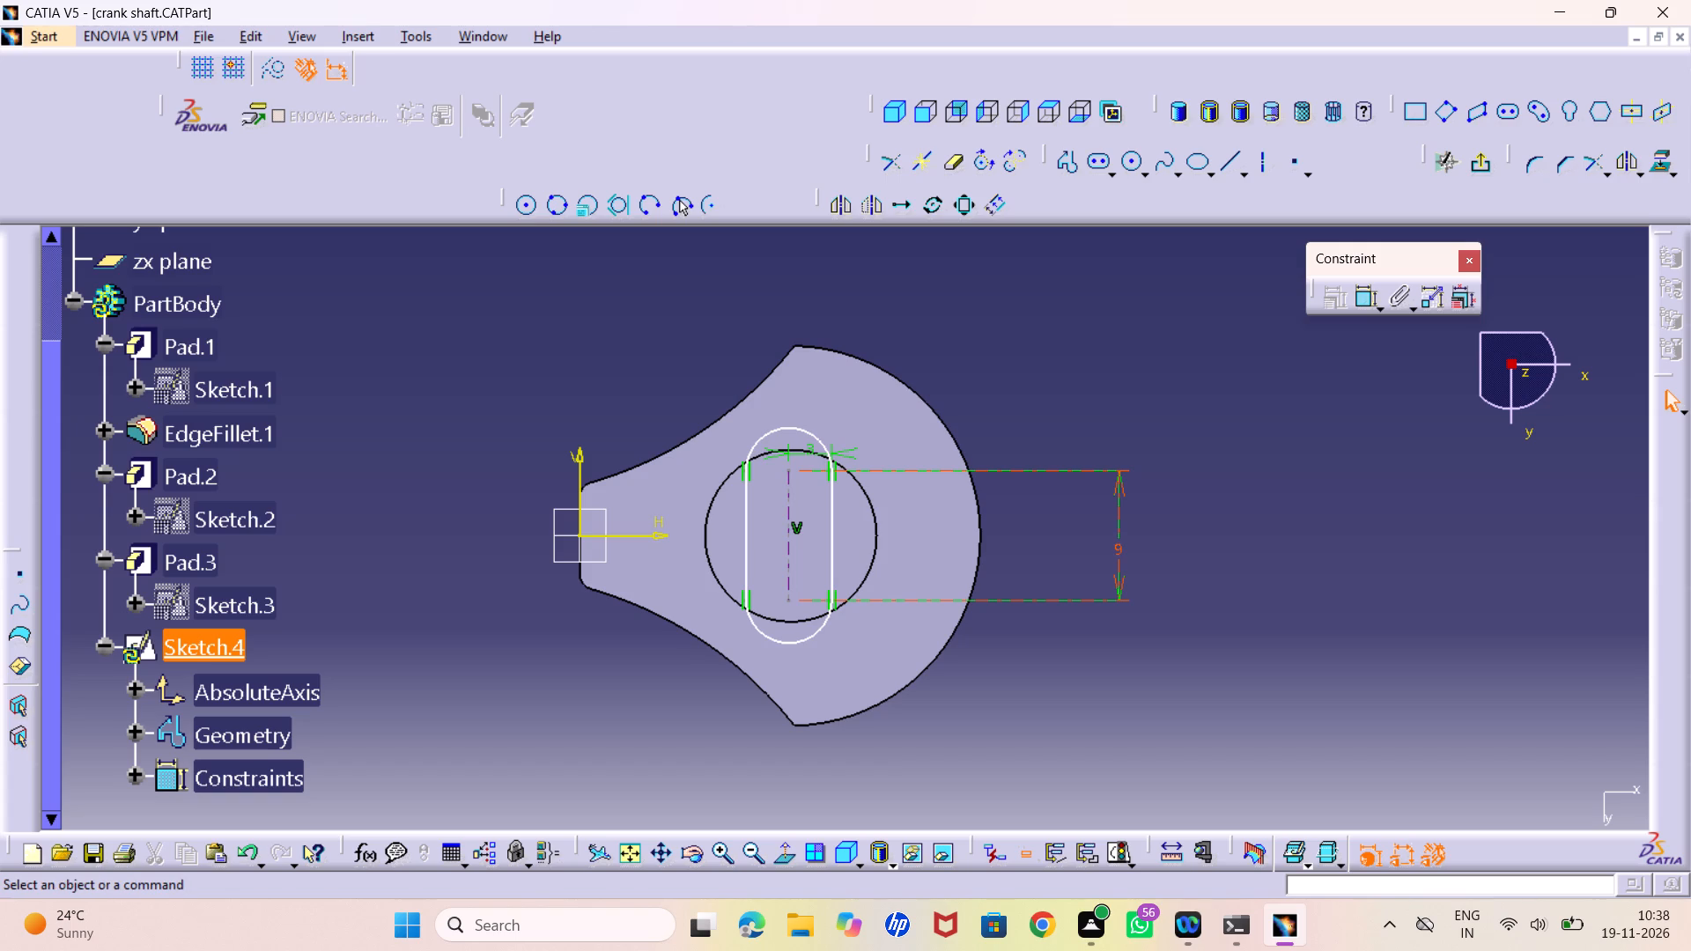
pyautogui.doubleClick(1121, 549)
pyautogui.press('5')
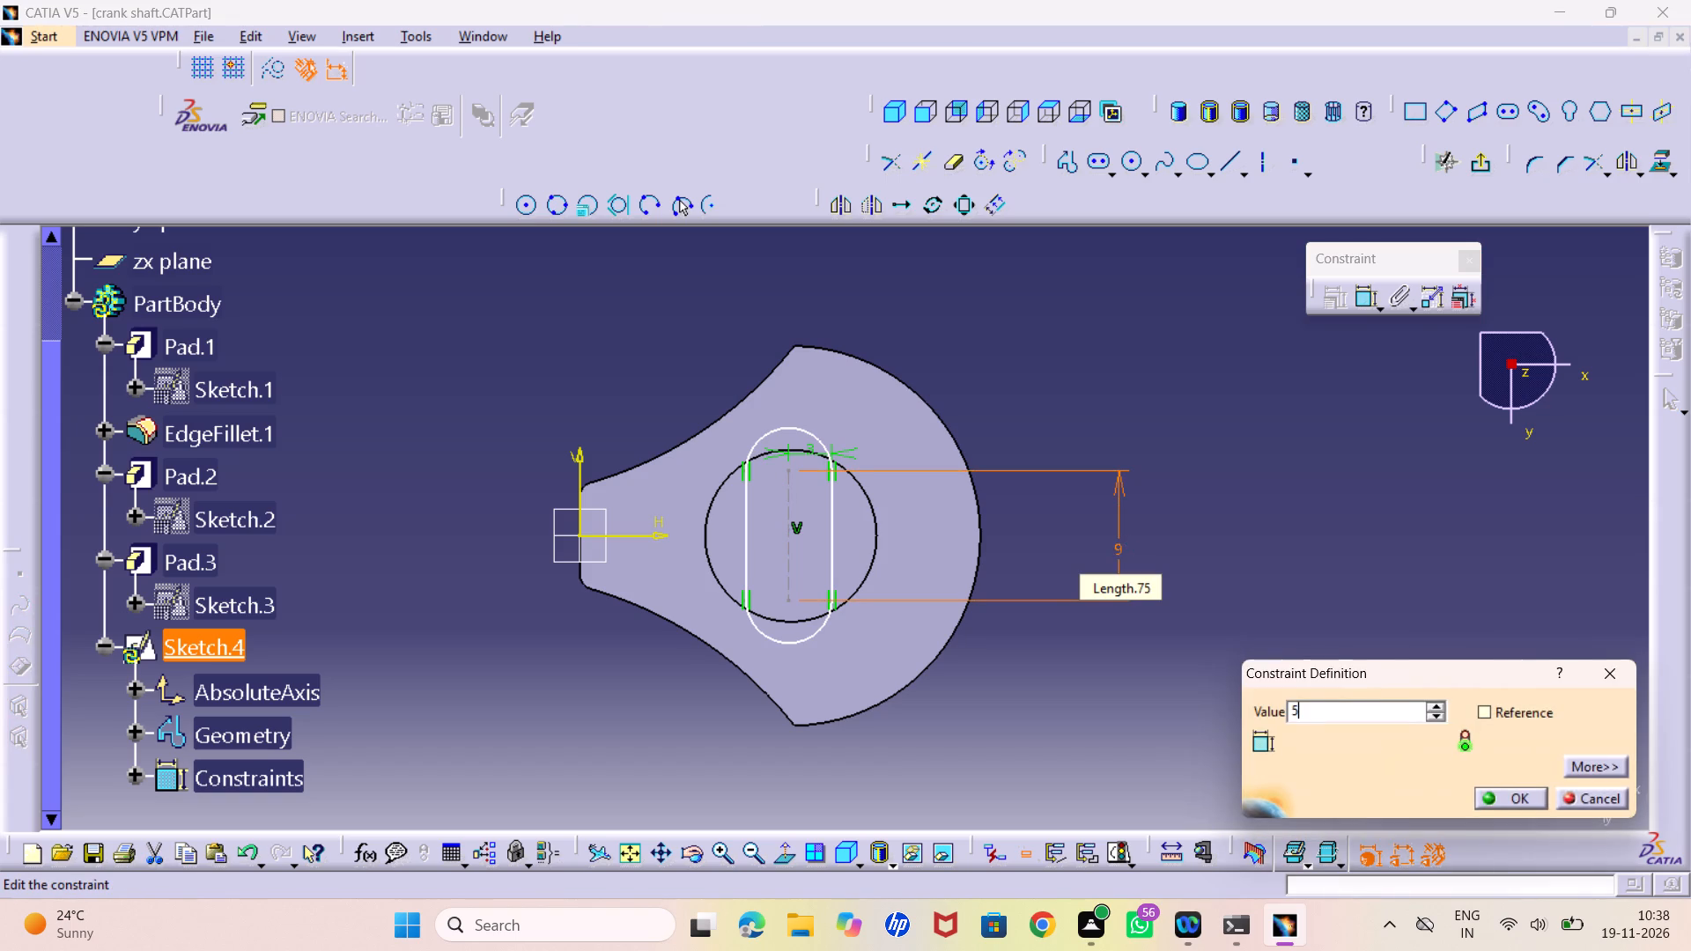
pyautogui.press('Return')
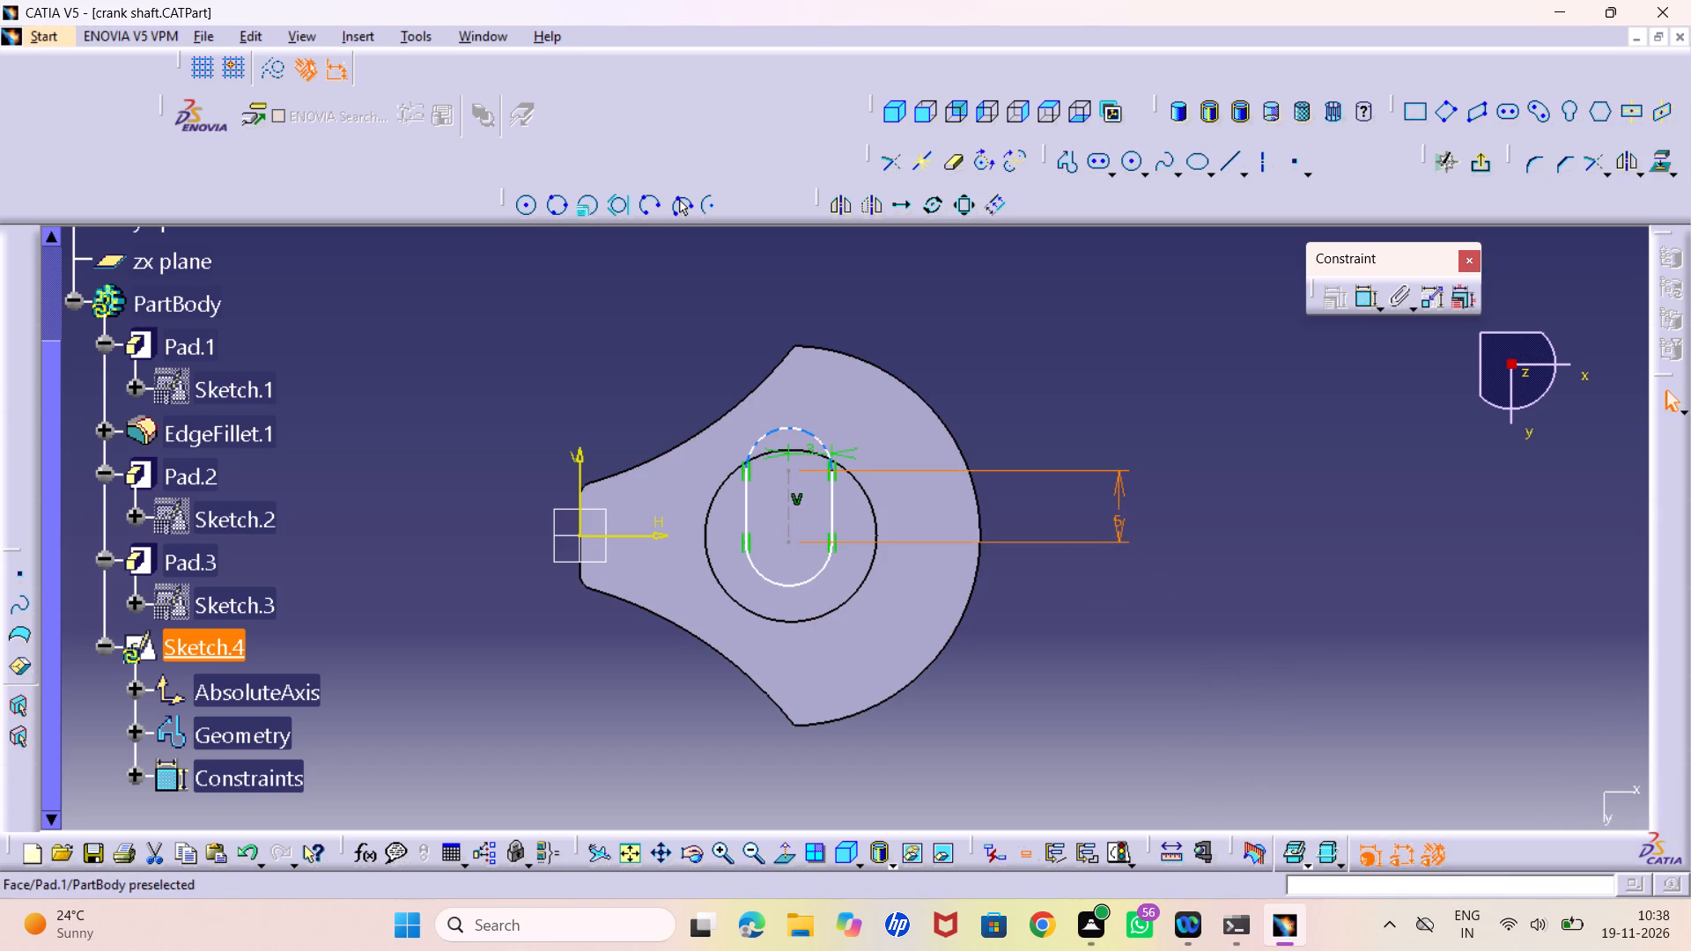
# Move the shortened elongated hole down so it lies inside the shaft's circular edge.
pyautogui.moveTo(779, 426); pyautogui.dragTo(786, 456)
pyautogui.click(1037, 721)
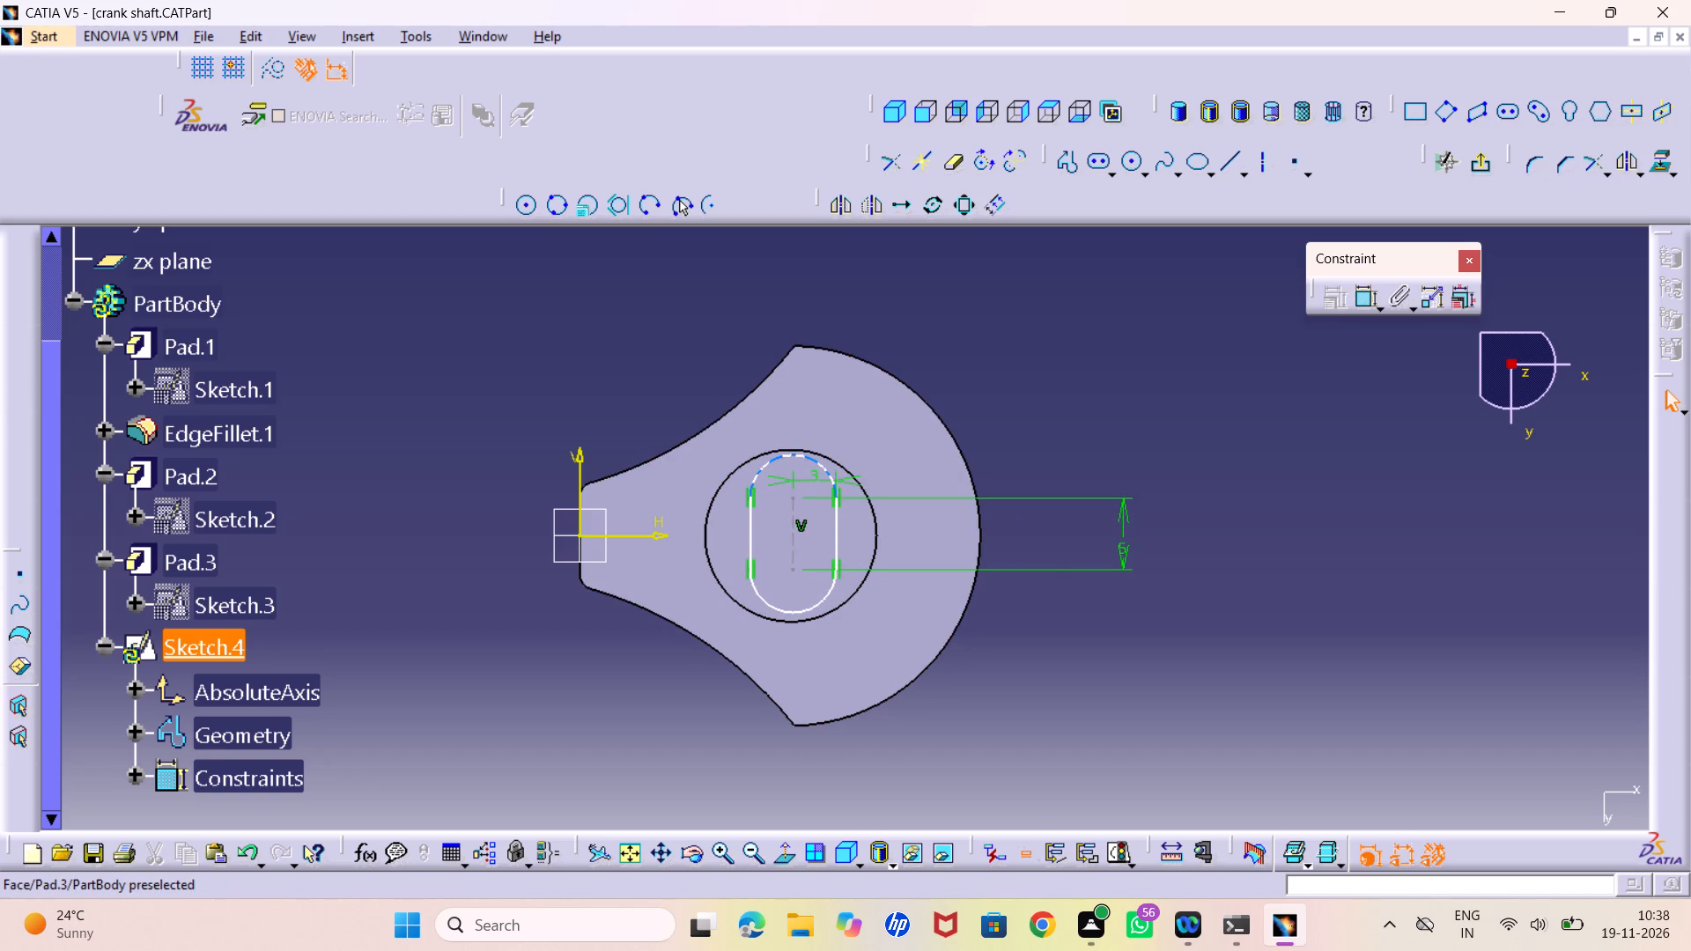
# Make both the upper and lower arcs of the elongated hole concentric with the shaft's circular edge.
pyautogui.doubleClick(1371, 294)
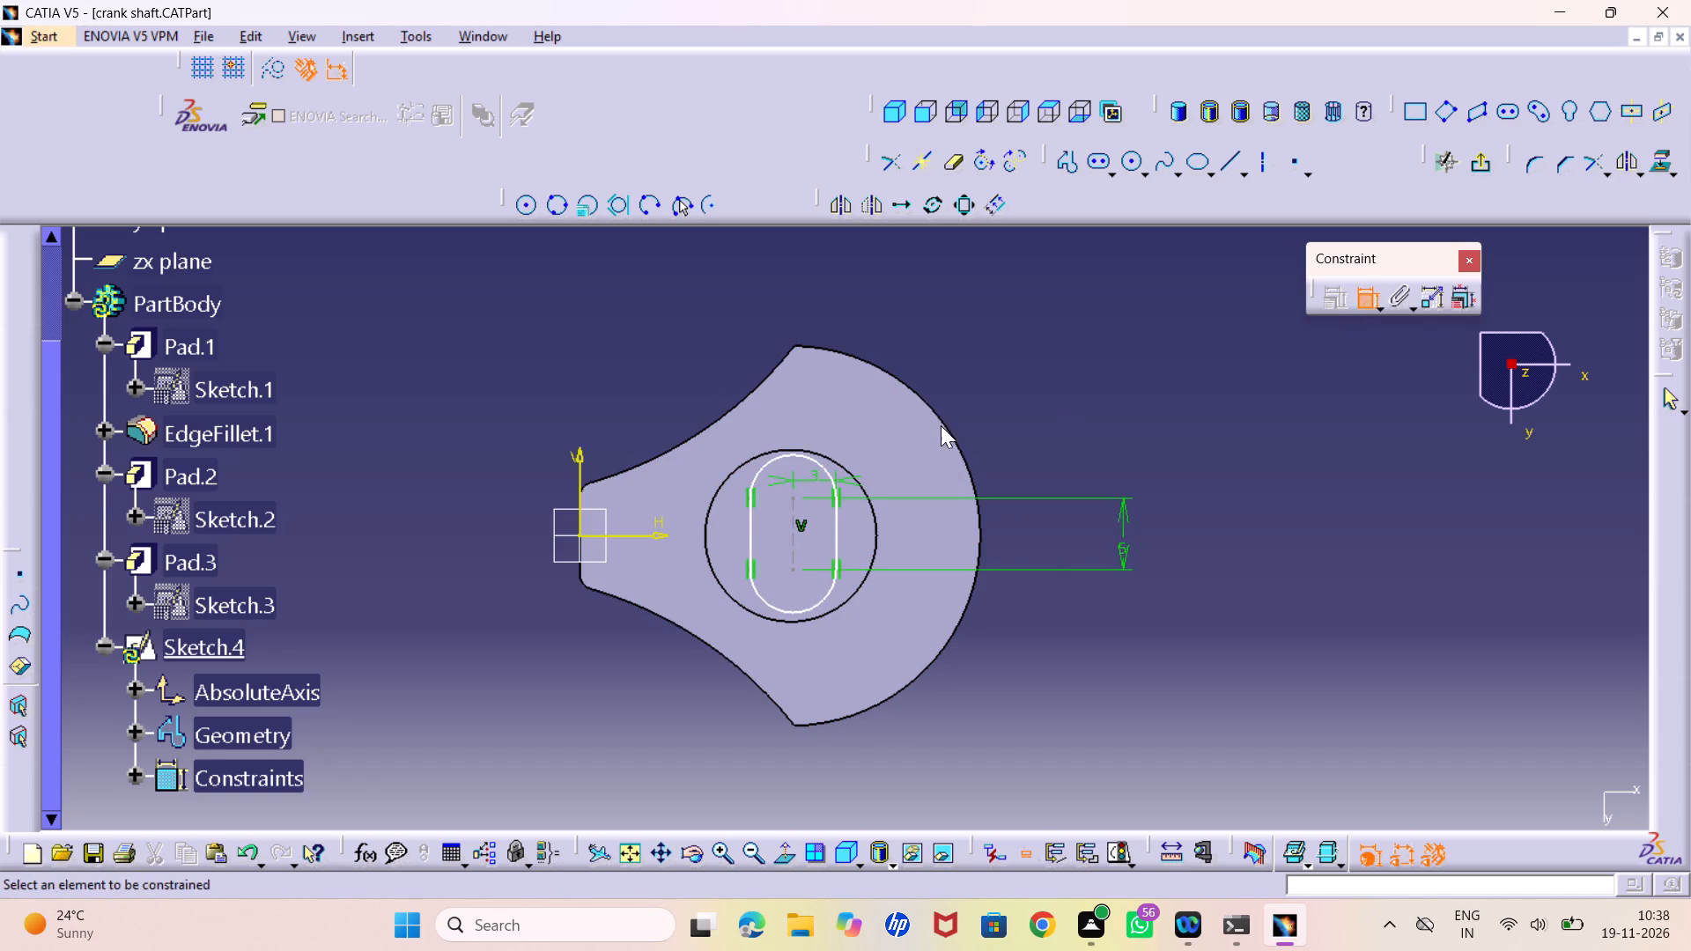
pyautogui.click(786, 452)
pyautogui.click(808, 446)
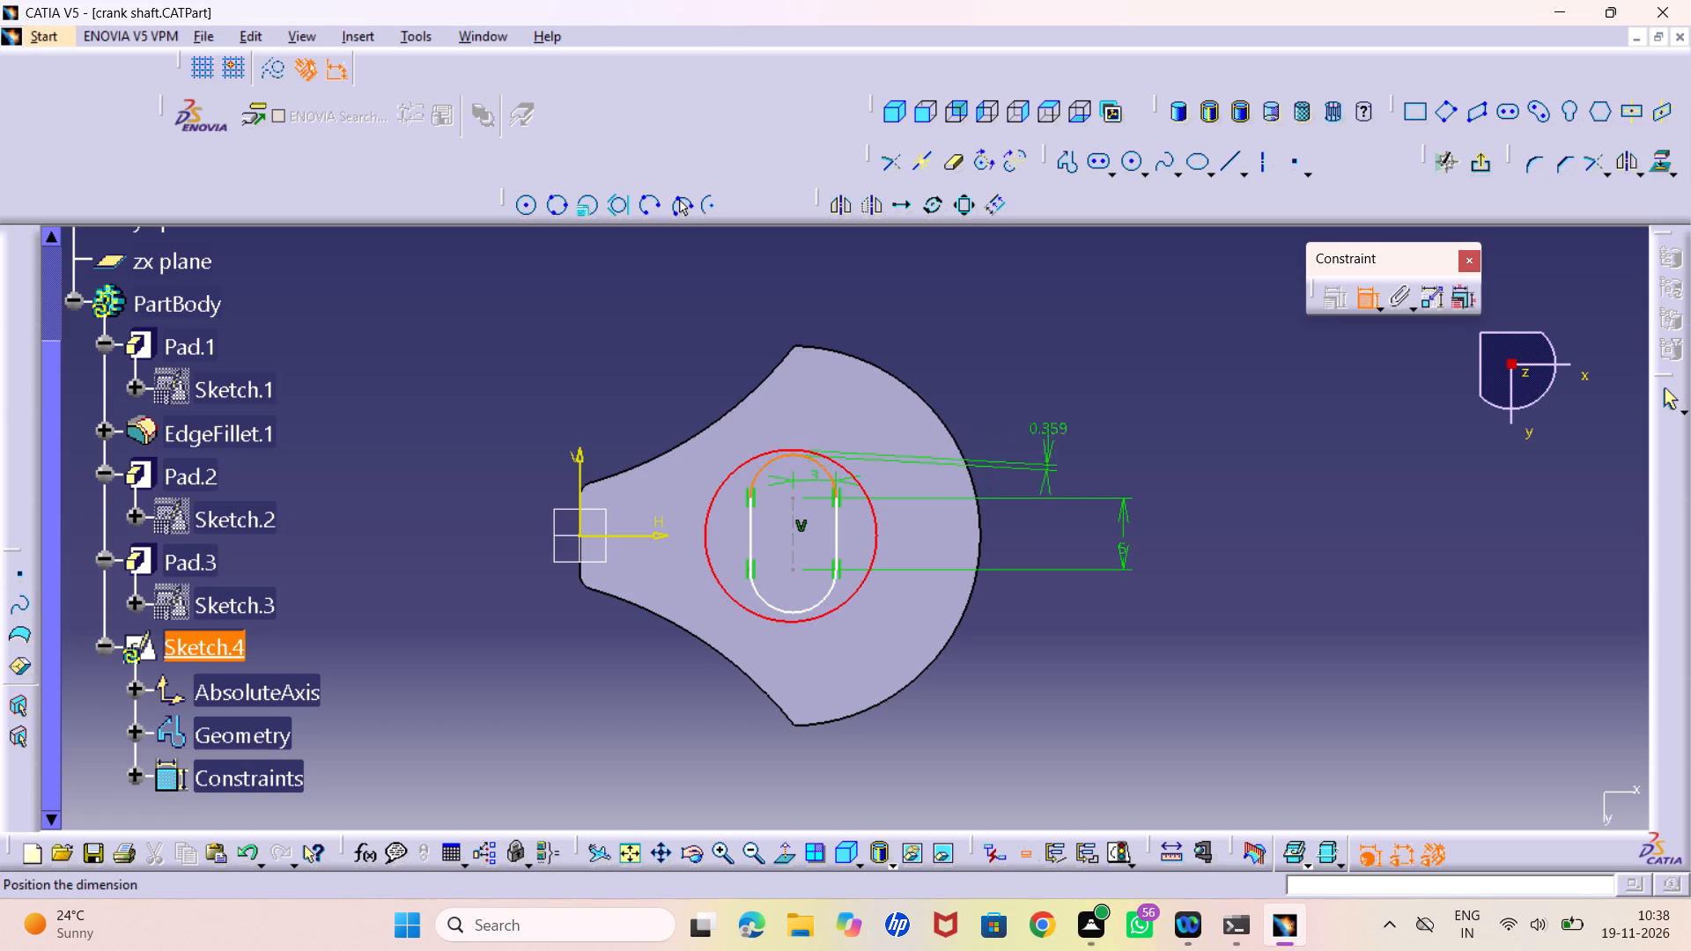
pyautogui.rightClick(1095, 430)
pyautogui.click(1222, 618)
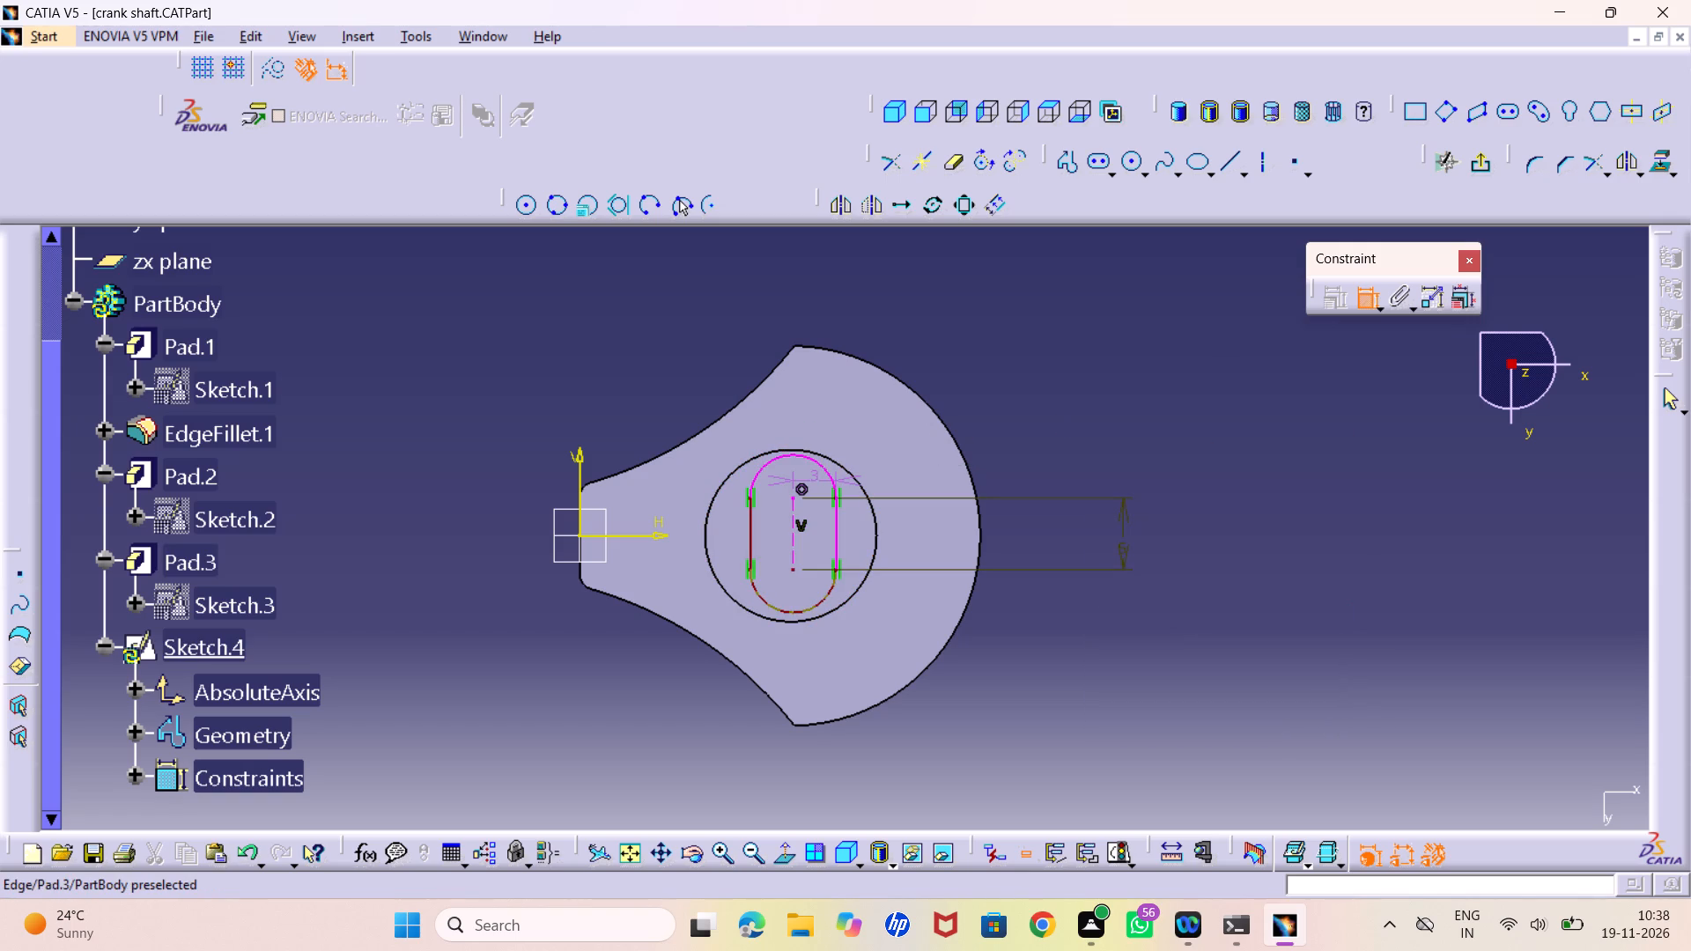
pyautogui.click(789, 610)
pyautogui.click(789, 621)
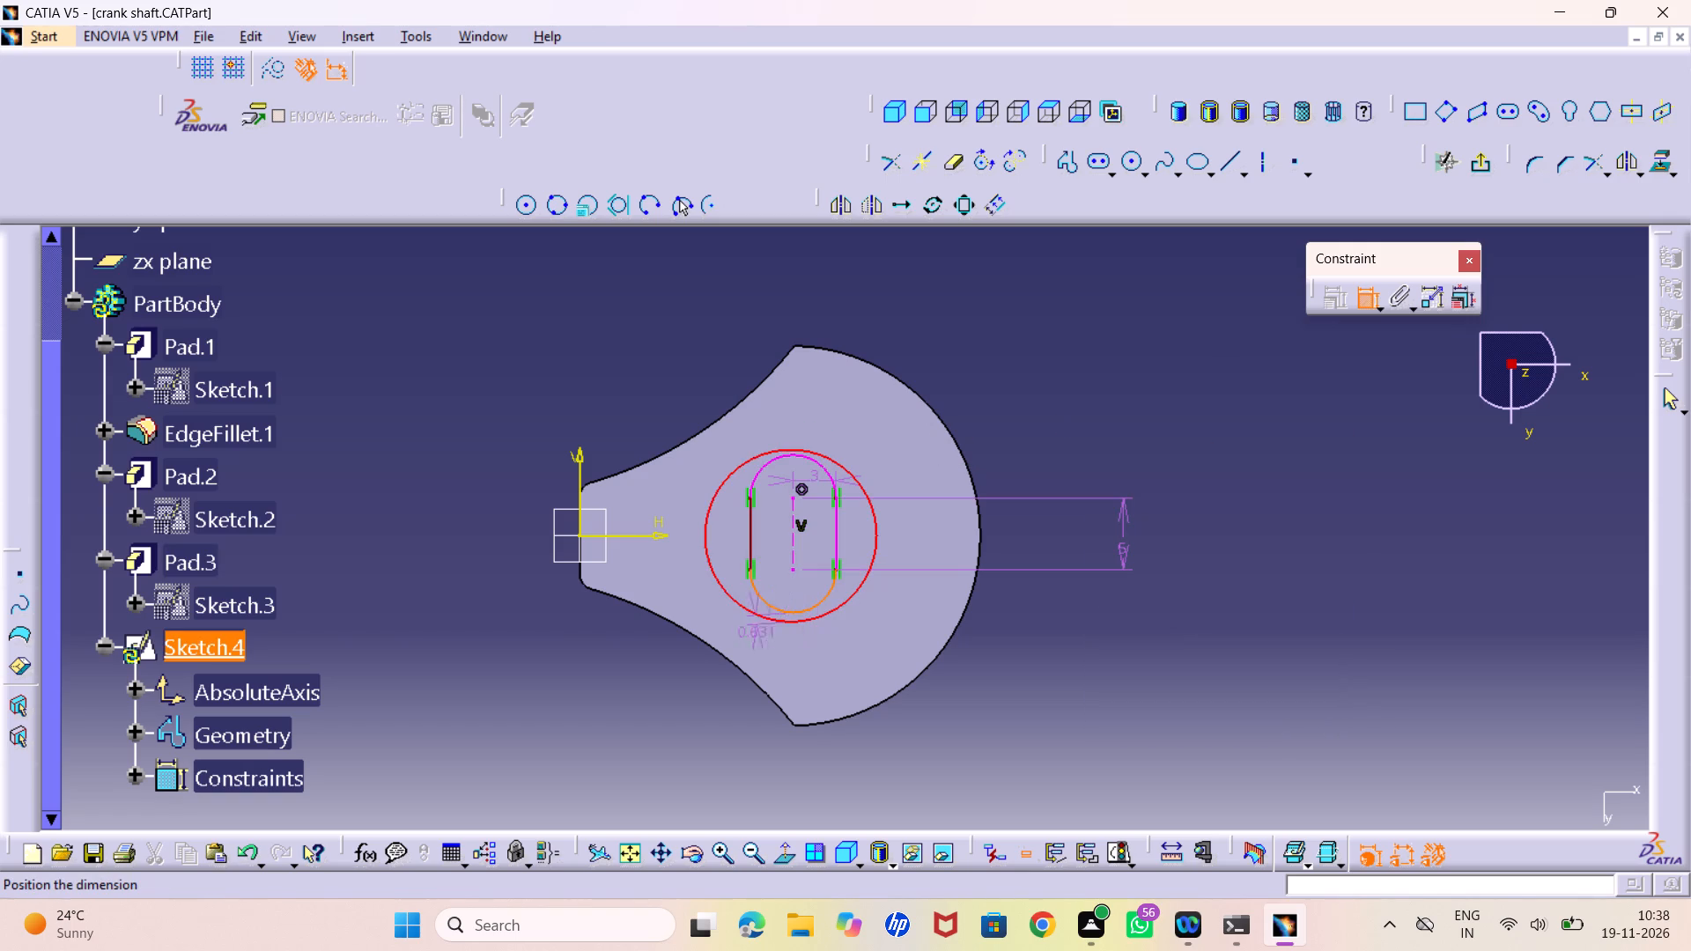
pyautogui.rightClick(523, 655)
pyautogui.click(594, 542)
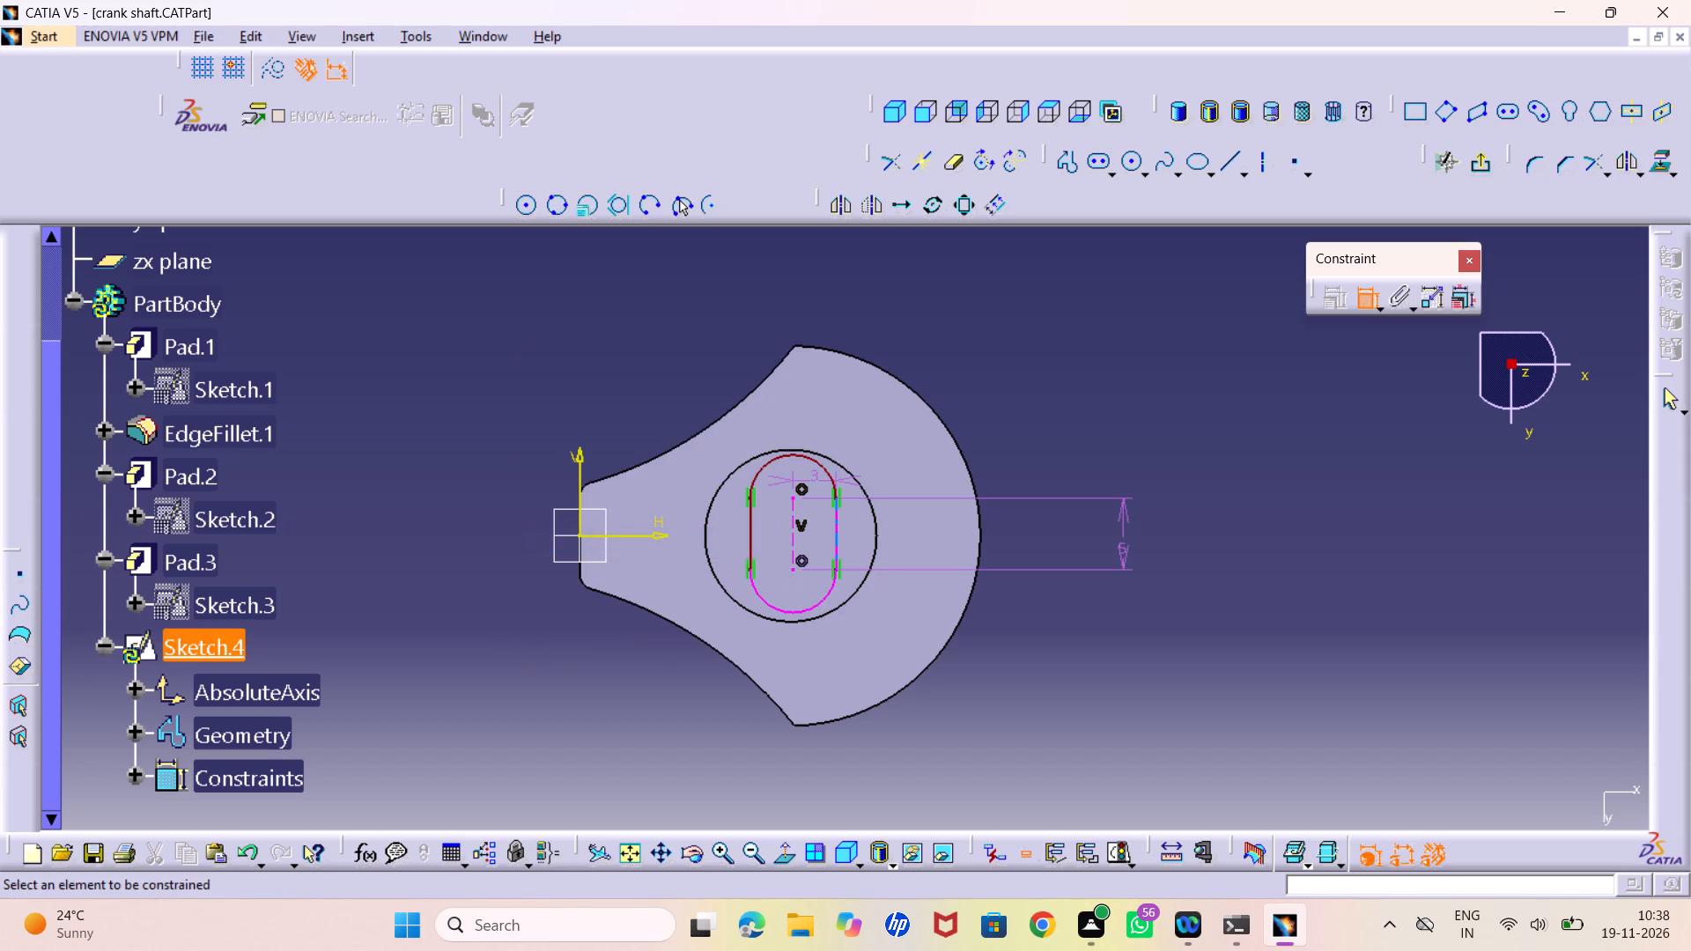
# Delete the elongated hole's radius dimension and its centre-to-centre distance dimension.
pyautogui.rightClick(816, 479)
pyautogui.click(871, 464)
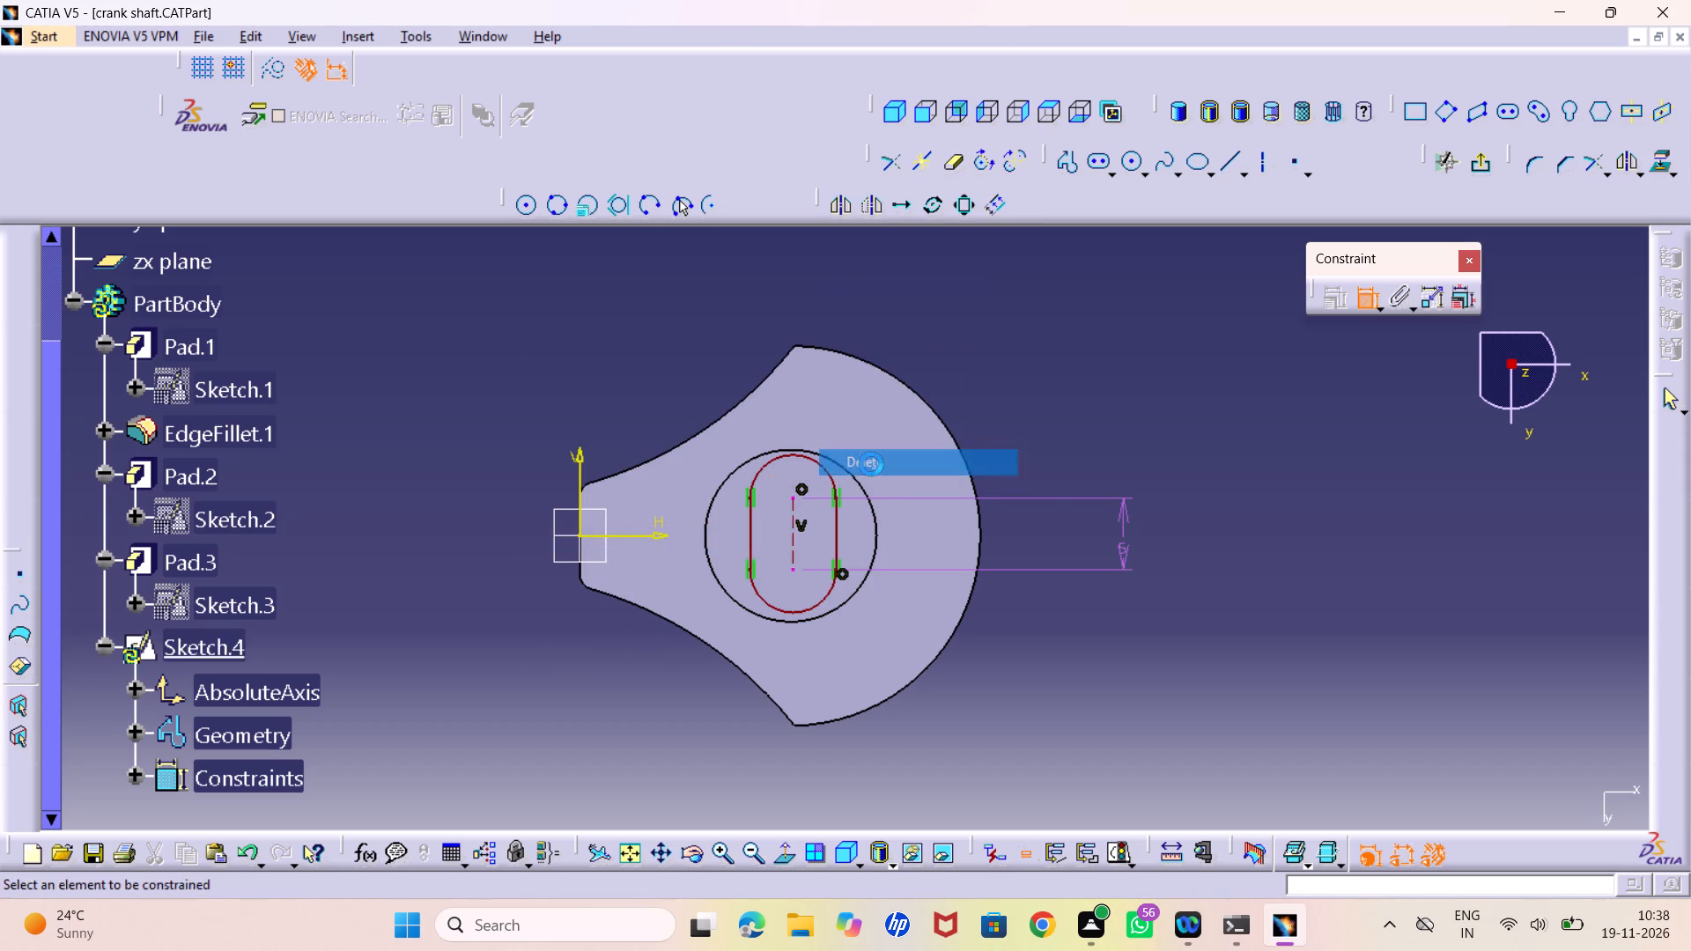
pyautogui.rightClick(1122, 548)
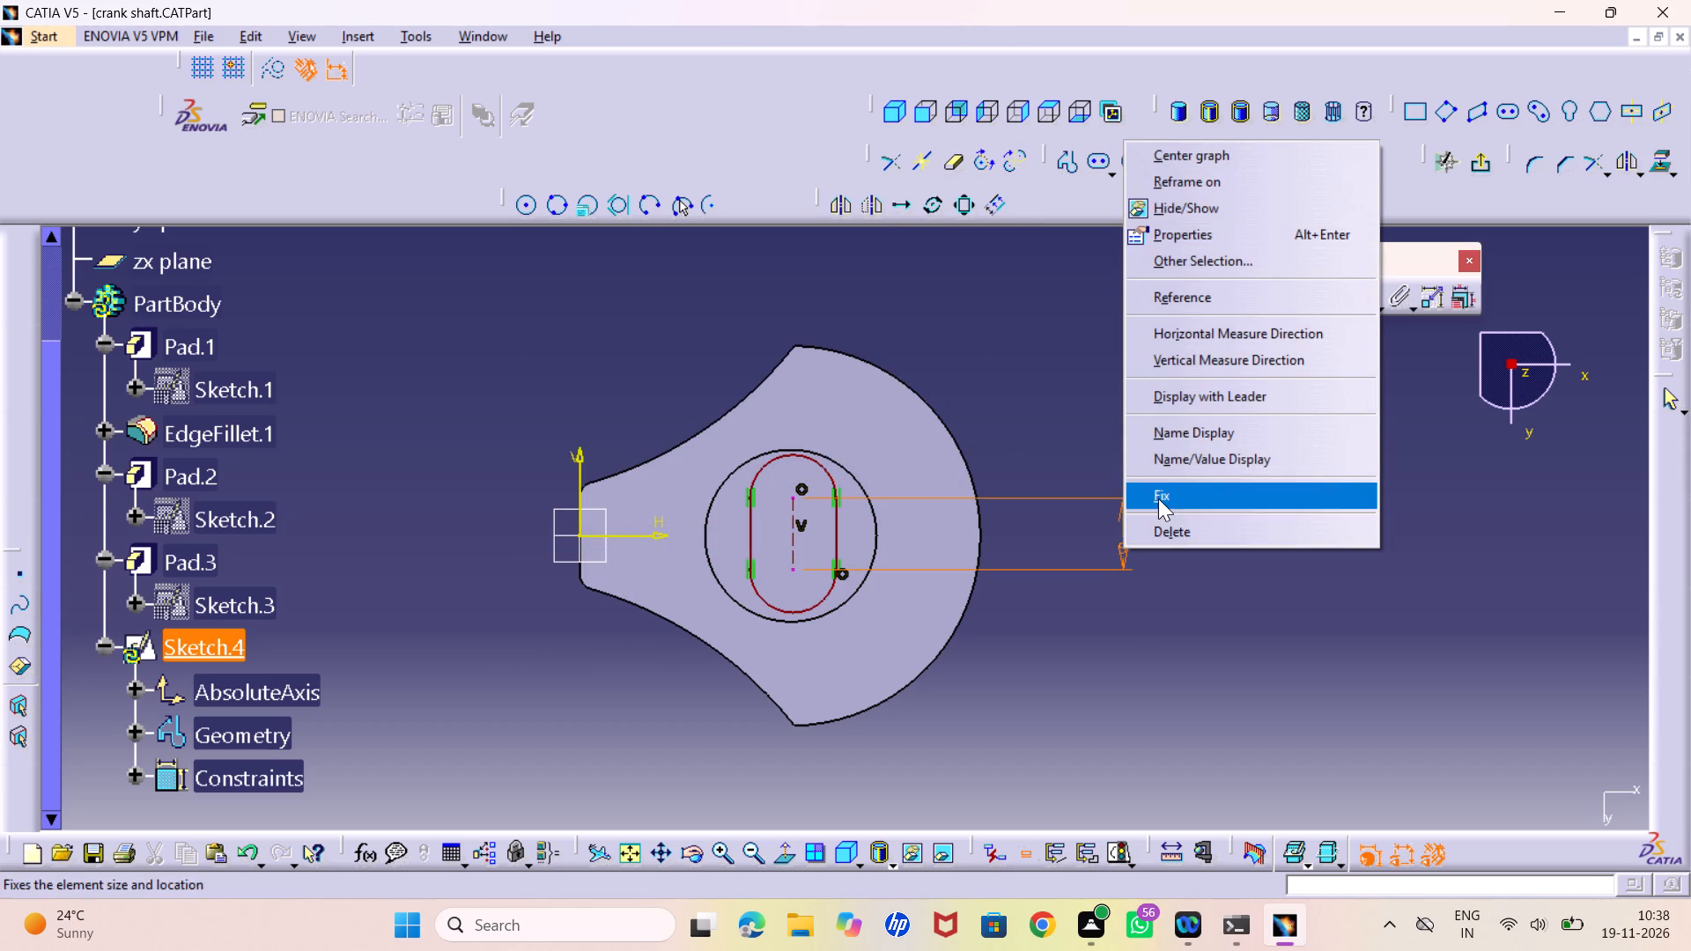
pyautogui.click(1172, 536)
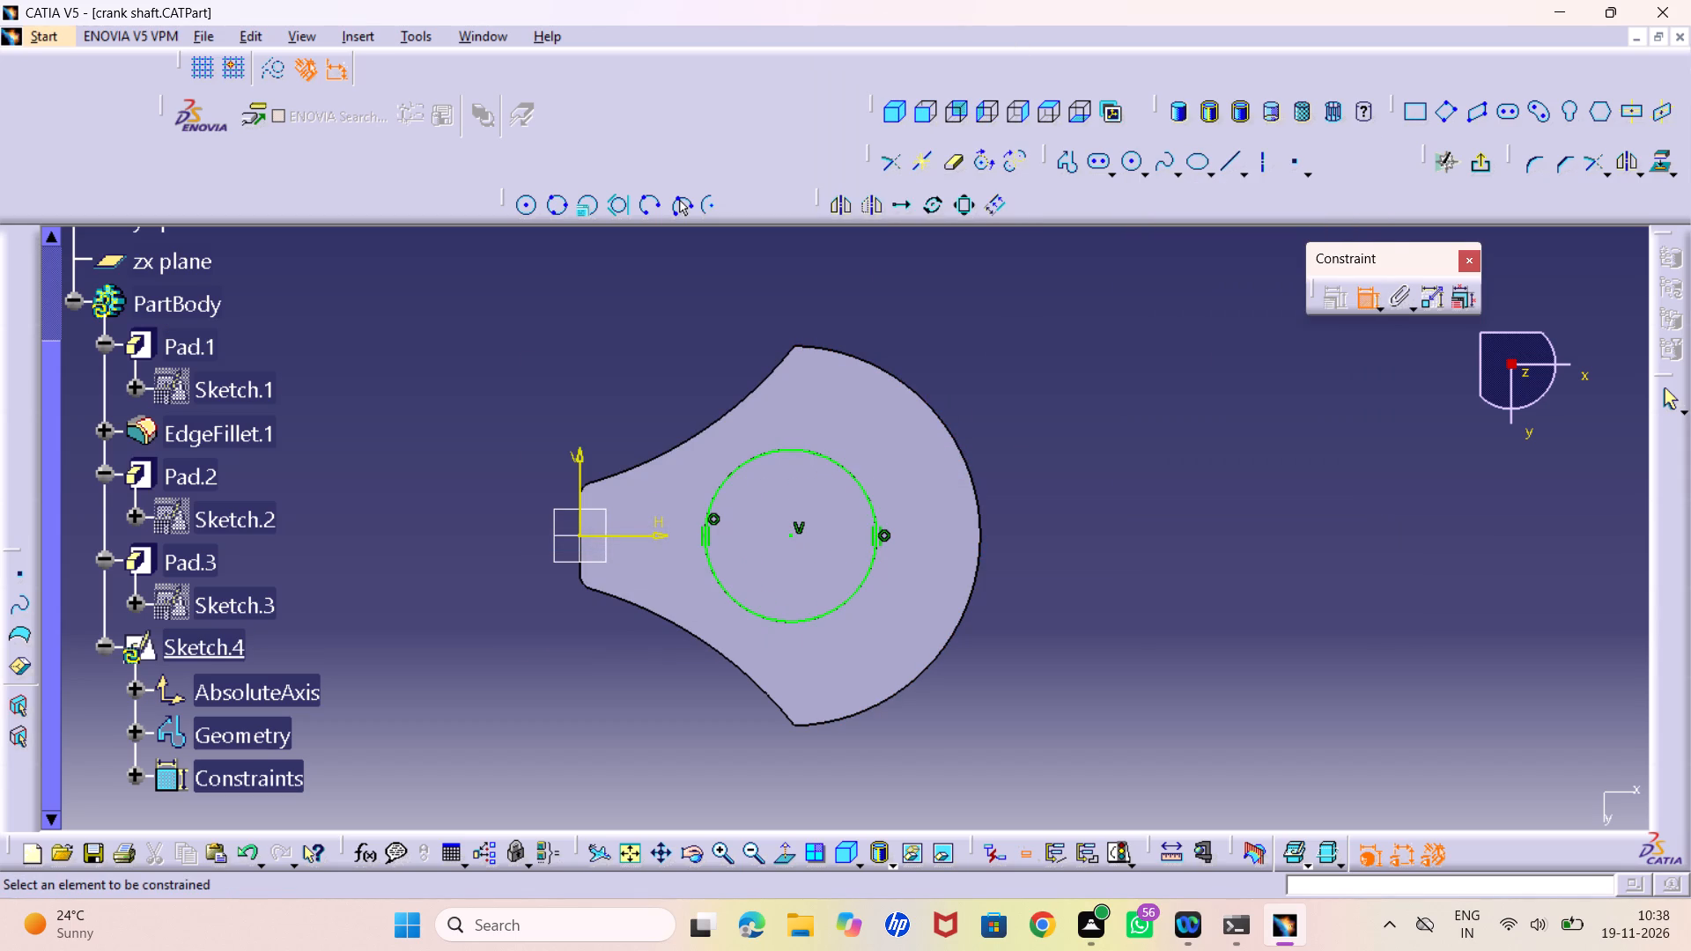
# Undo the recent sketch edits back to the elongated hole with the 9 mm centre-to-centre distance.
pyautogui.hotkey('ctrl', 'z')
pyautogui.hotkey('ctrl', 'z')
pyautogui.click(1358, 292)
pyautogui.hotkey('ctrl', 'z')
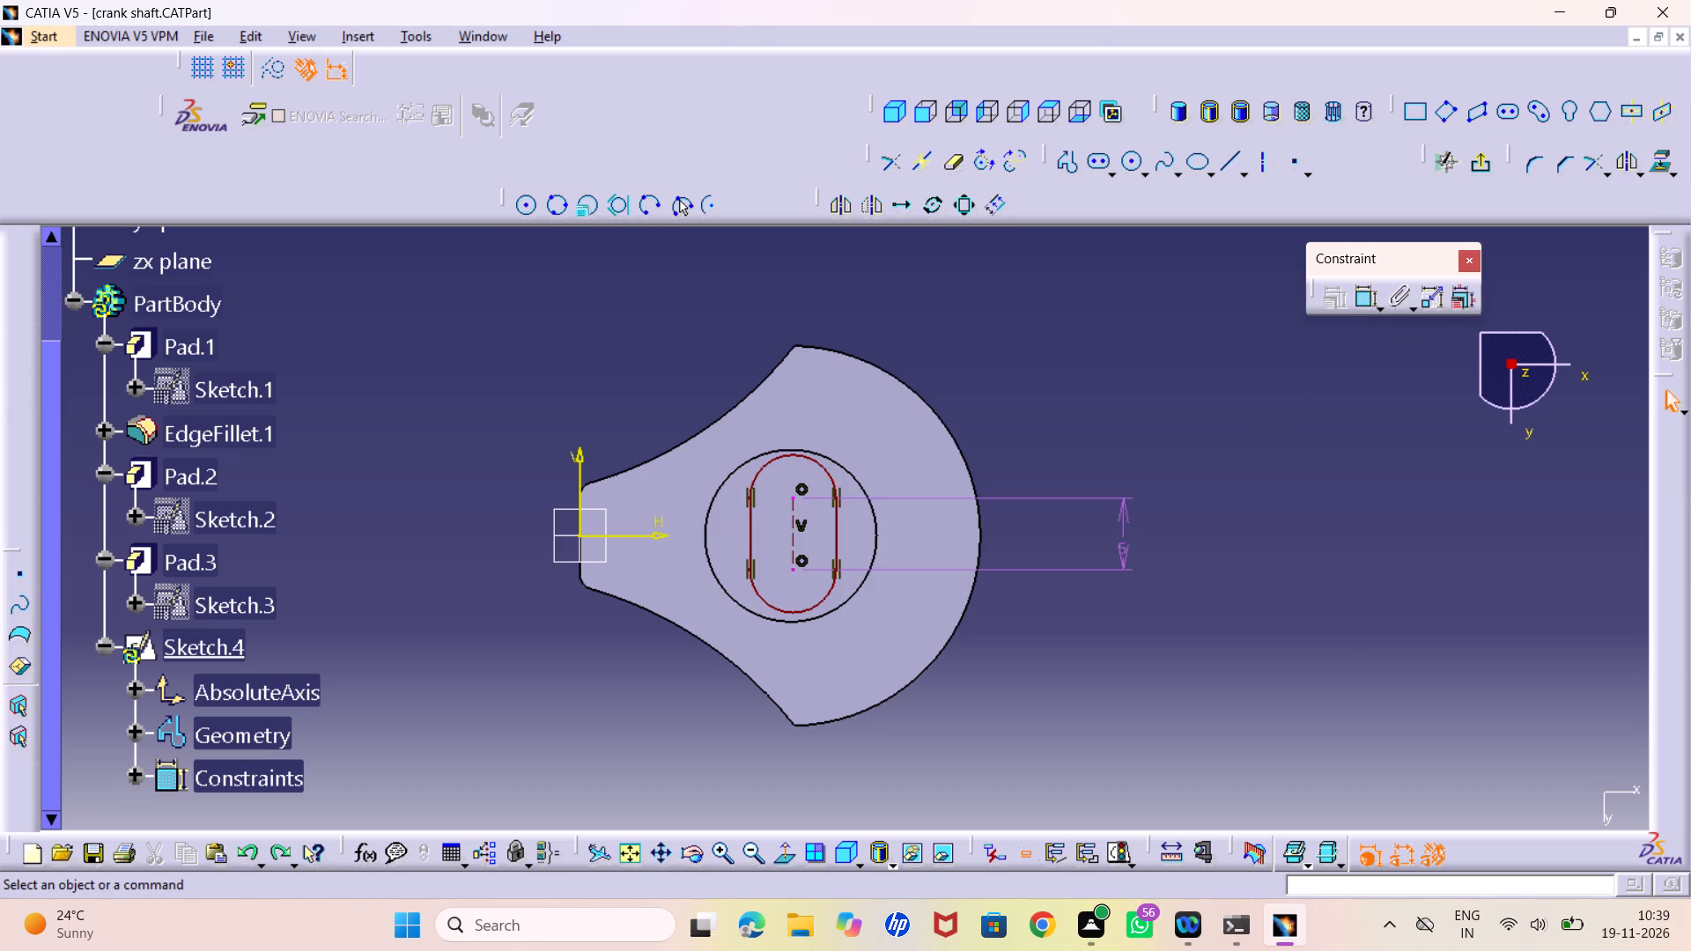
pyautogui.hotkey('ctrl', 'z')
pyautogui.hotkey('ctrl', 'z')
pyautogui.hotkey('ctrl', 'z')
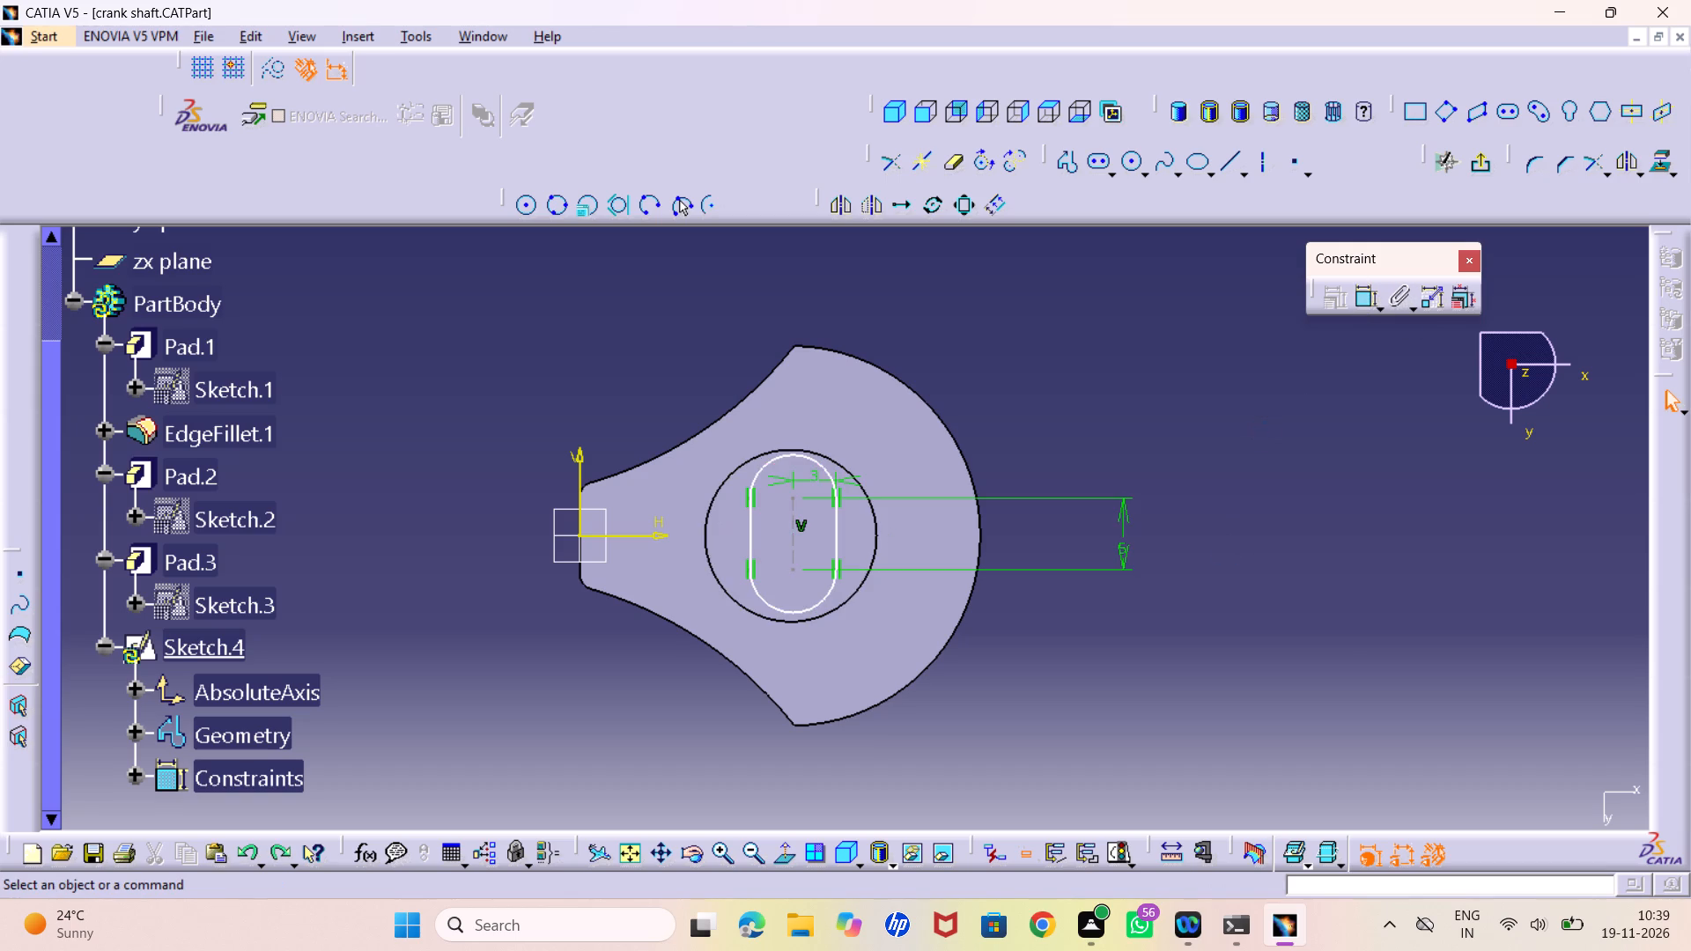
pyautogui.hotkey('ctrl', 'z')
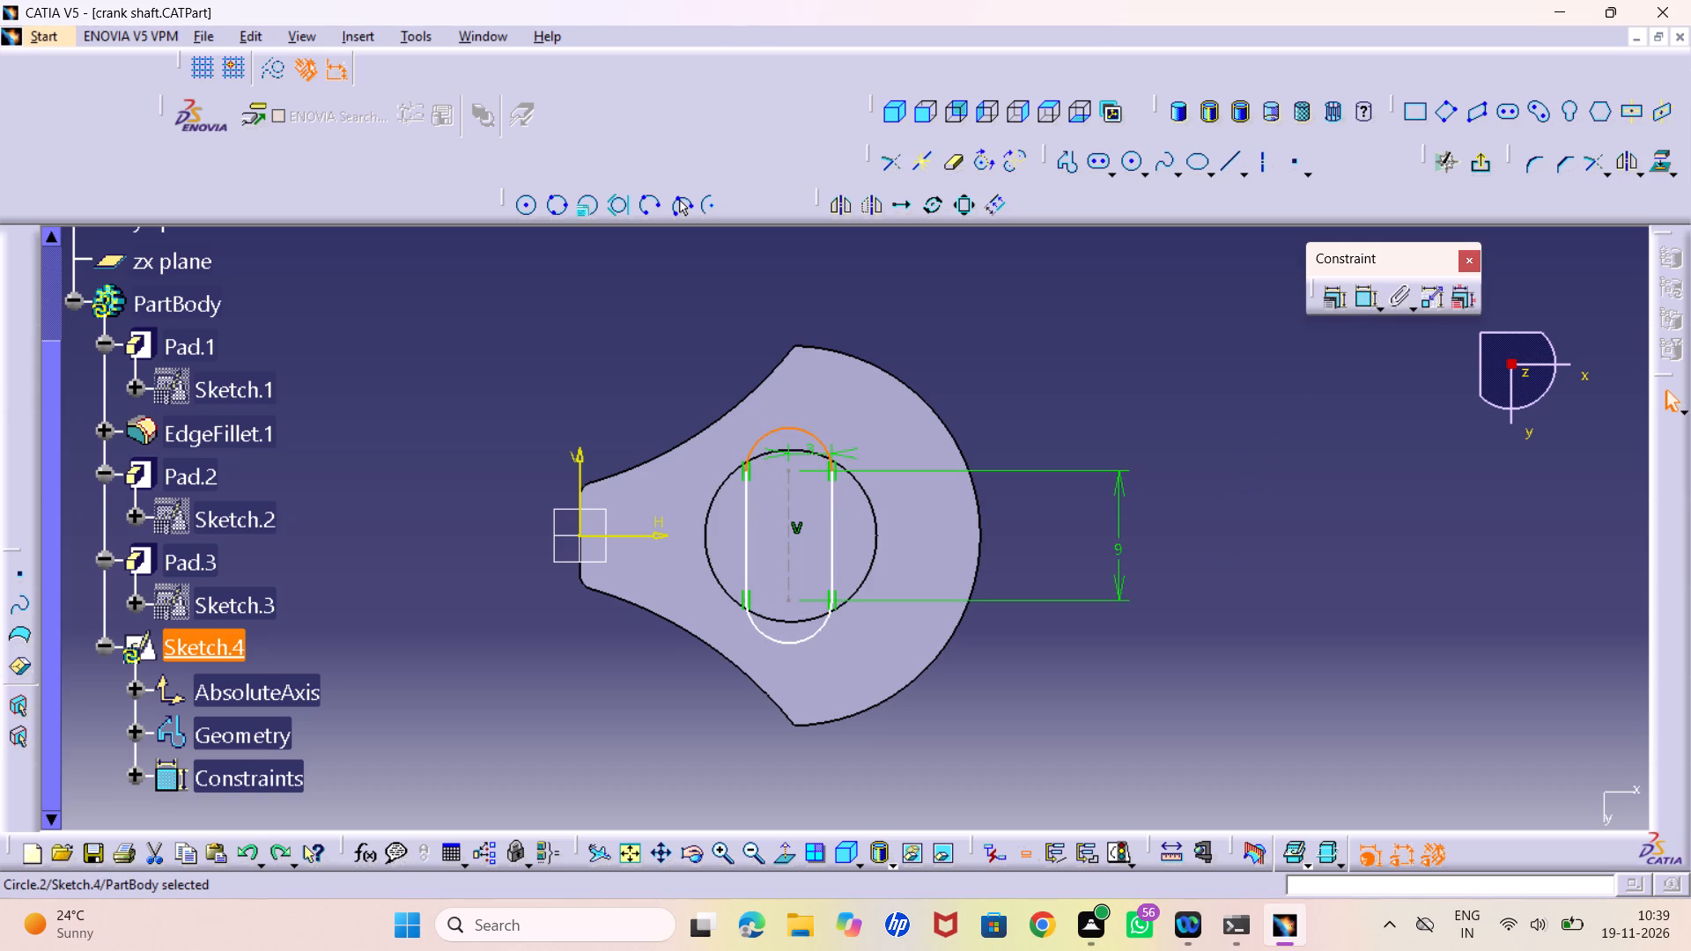
# Redo the undone sketch edit that sets the elongated hole's centre-to-centre distance to 5 mm.
pyautogui.click(279, 853)
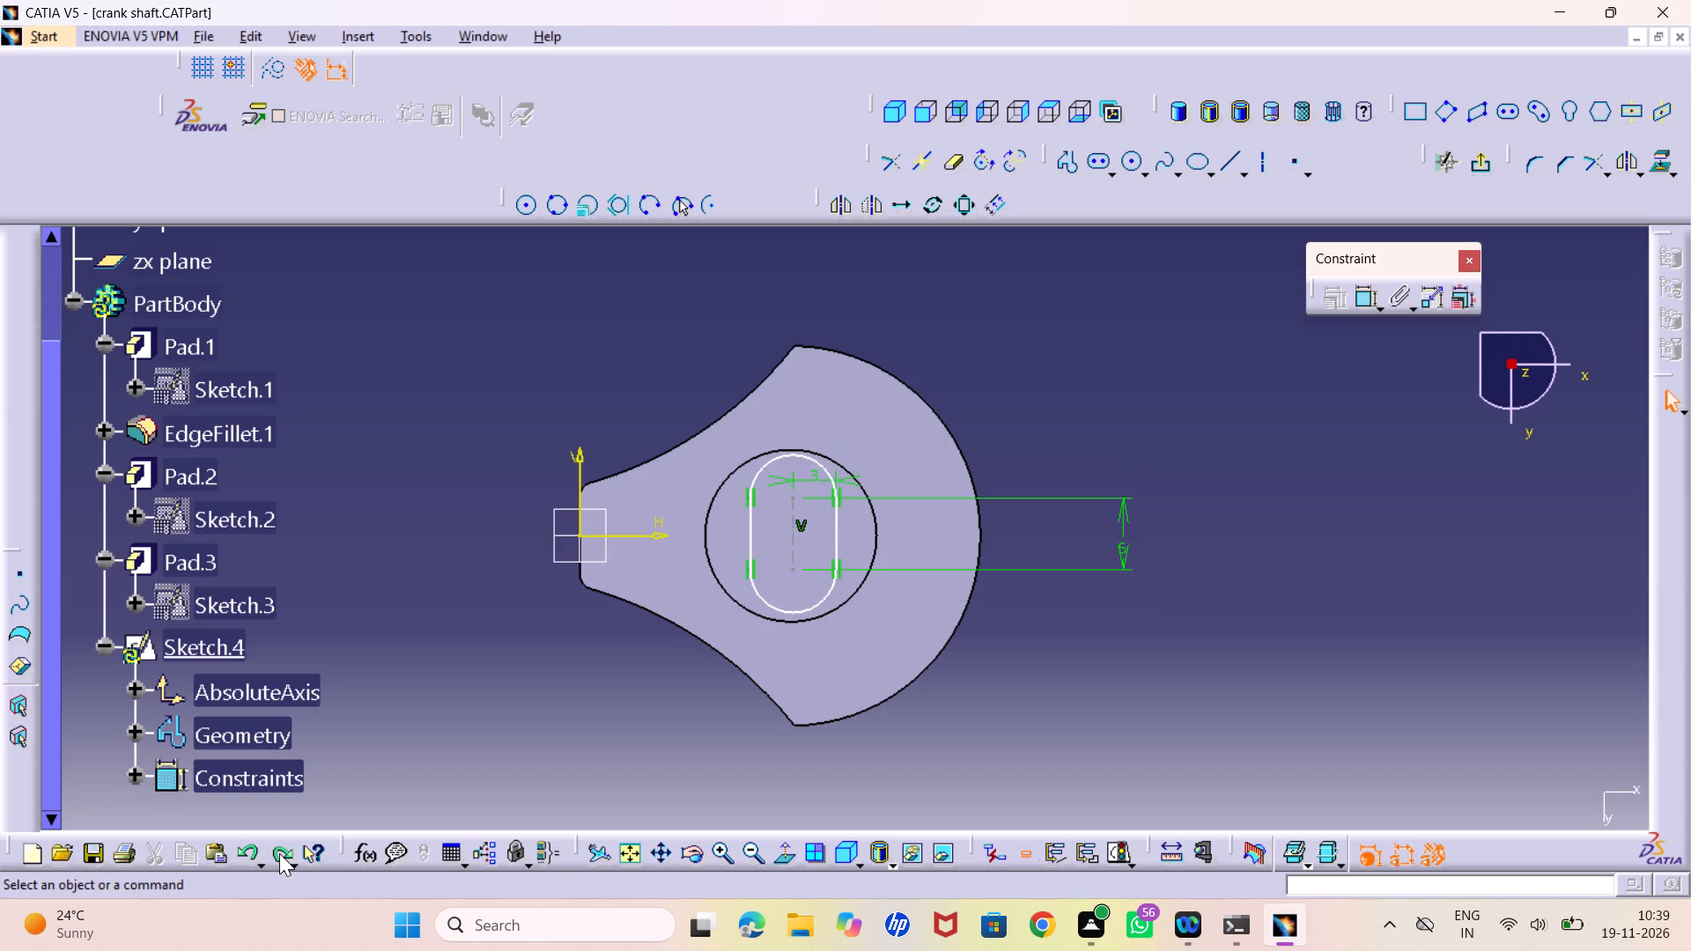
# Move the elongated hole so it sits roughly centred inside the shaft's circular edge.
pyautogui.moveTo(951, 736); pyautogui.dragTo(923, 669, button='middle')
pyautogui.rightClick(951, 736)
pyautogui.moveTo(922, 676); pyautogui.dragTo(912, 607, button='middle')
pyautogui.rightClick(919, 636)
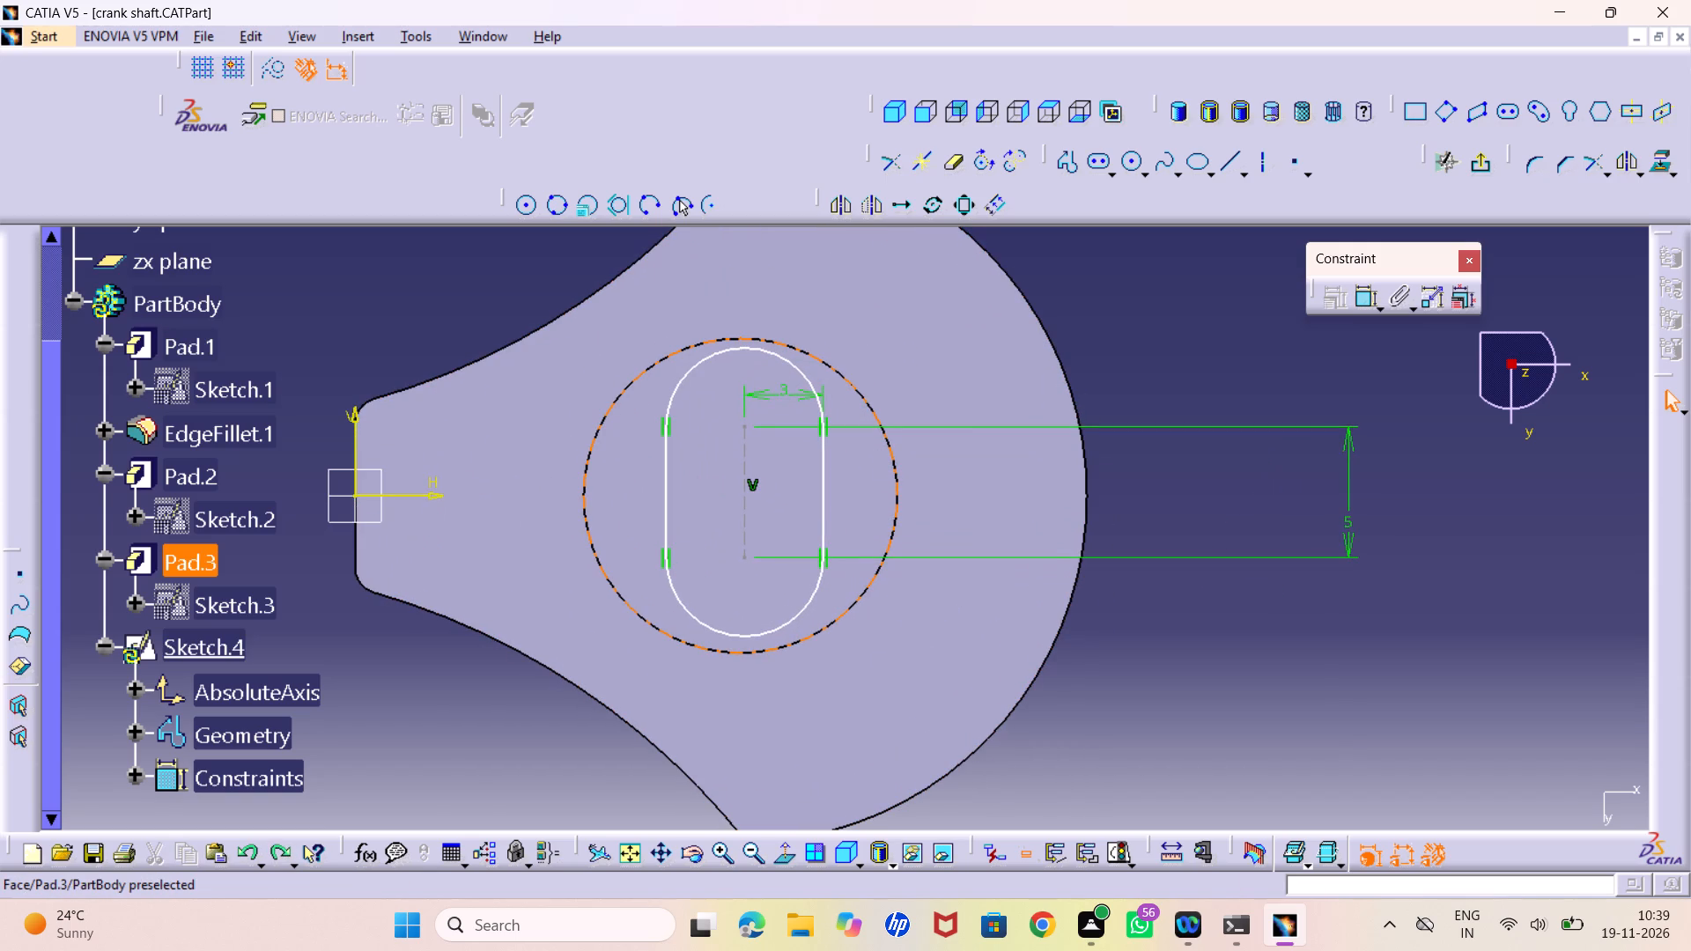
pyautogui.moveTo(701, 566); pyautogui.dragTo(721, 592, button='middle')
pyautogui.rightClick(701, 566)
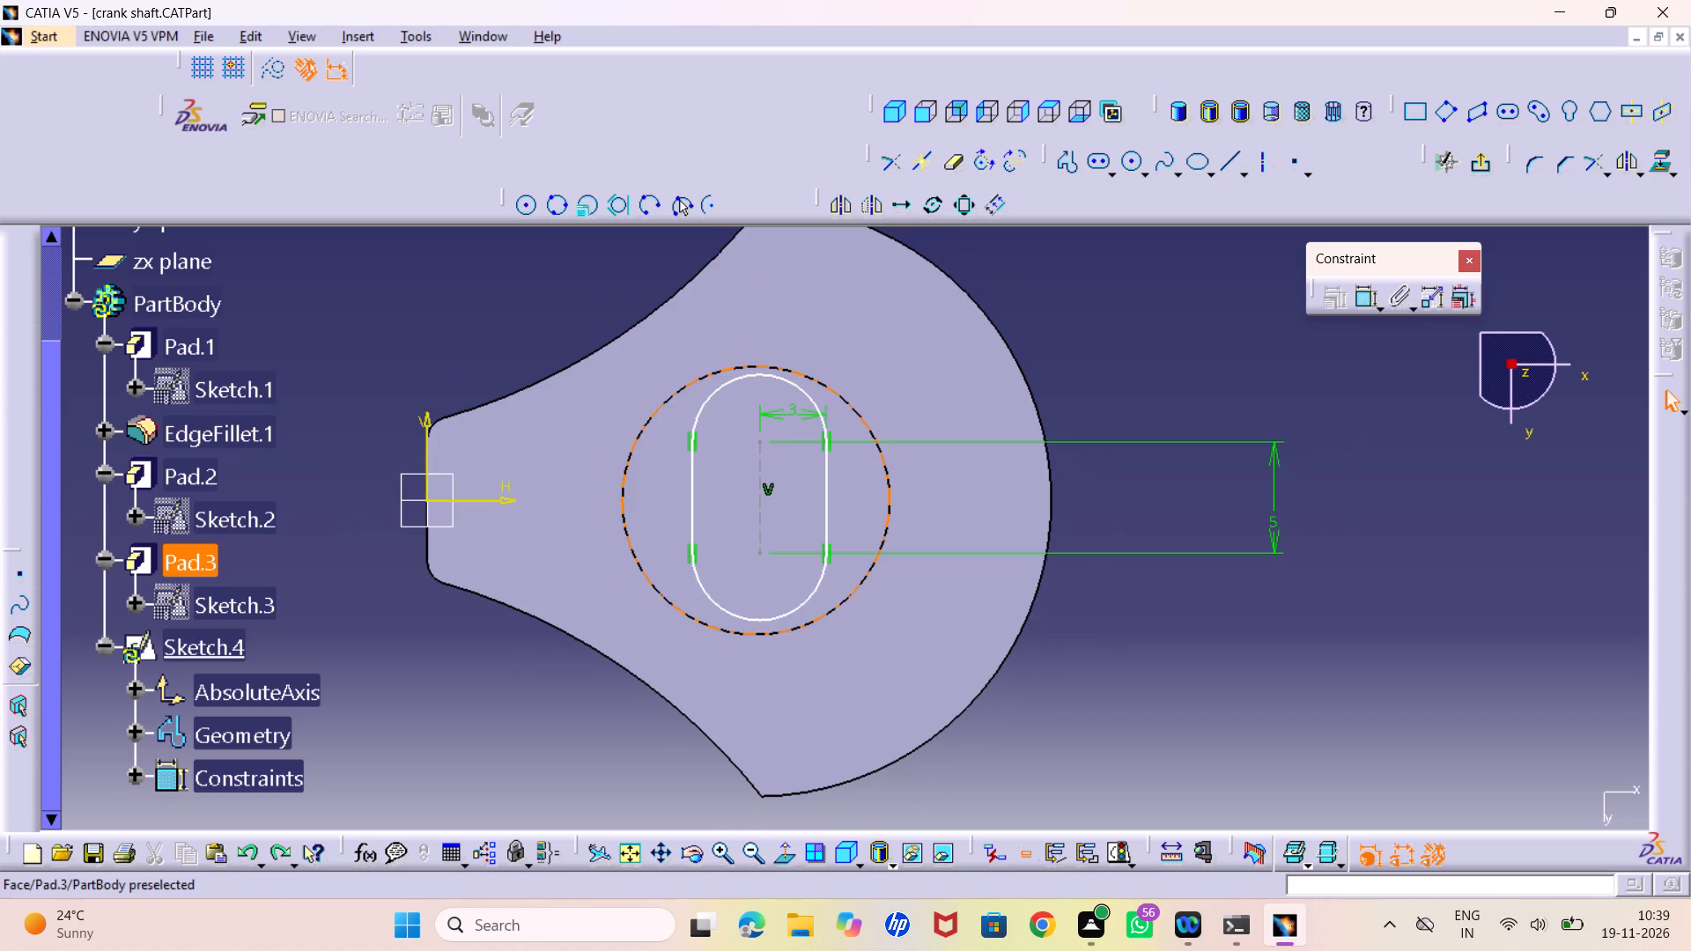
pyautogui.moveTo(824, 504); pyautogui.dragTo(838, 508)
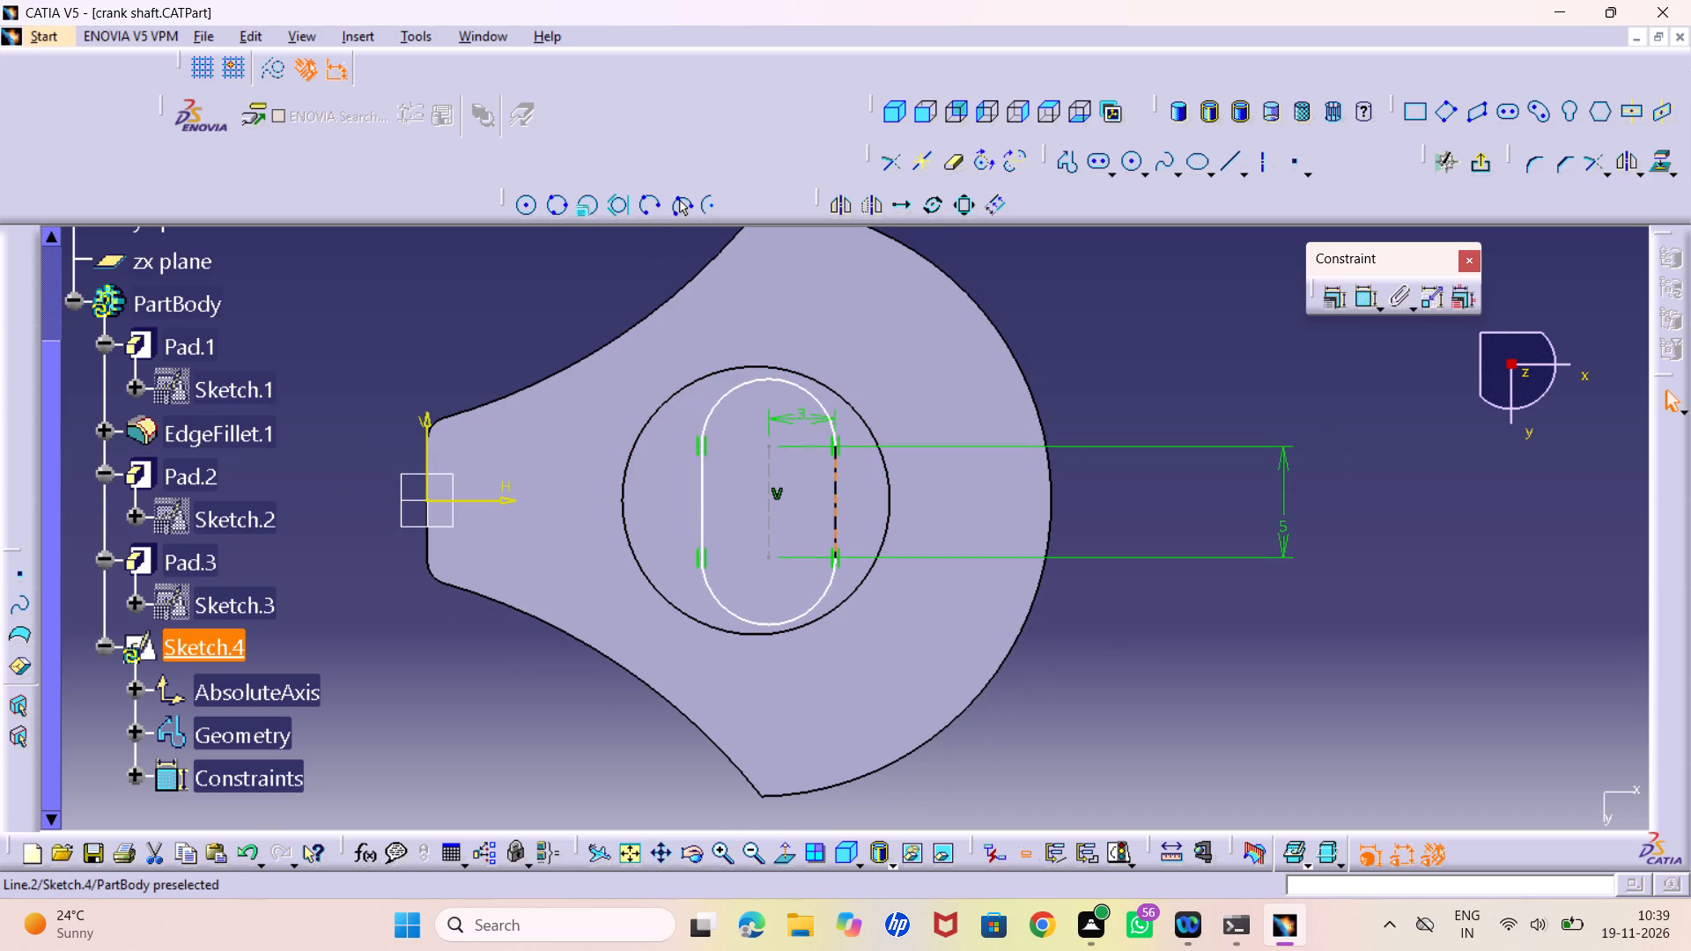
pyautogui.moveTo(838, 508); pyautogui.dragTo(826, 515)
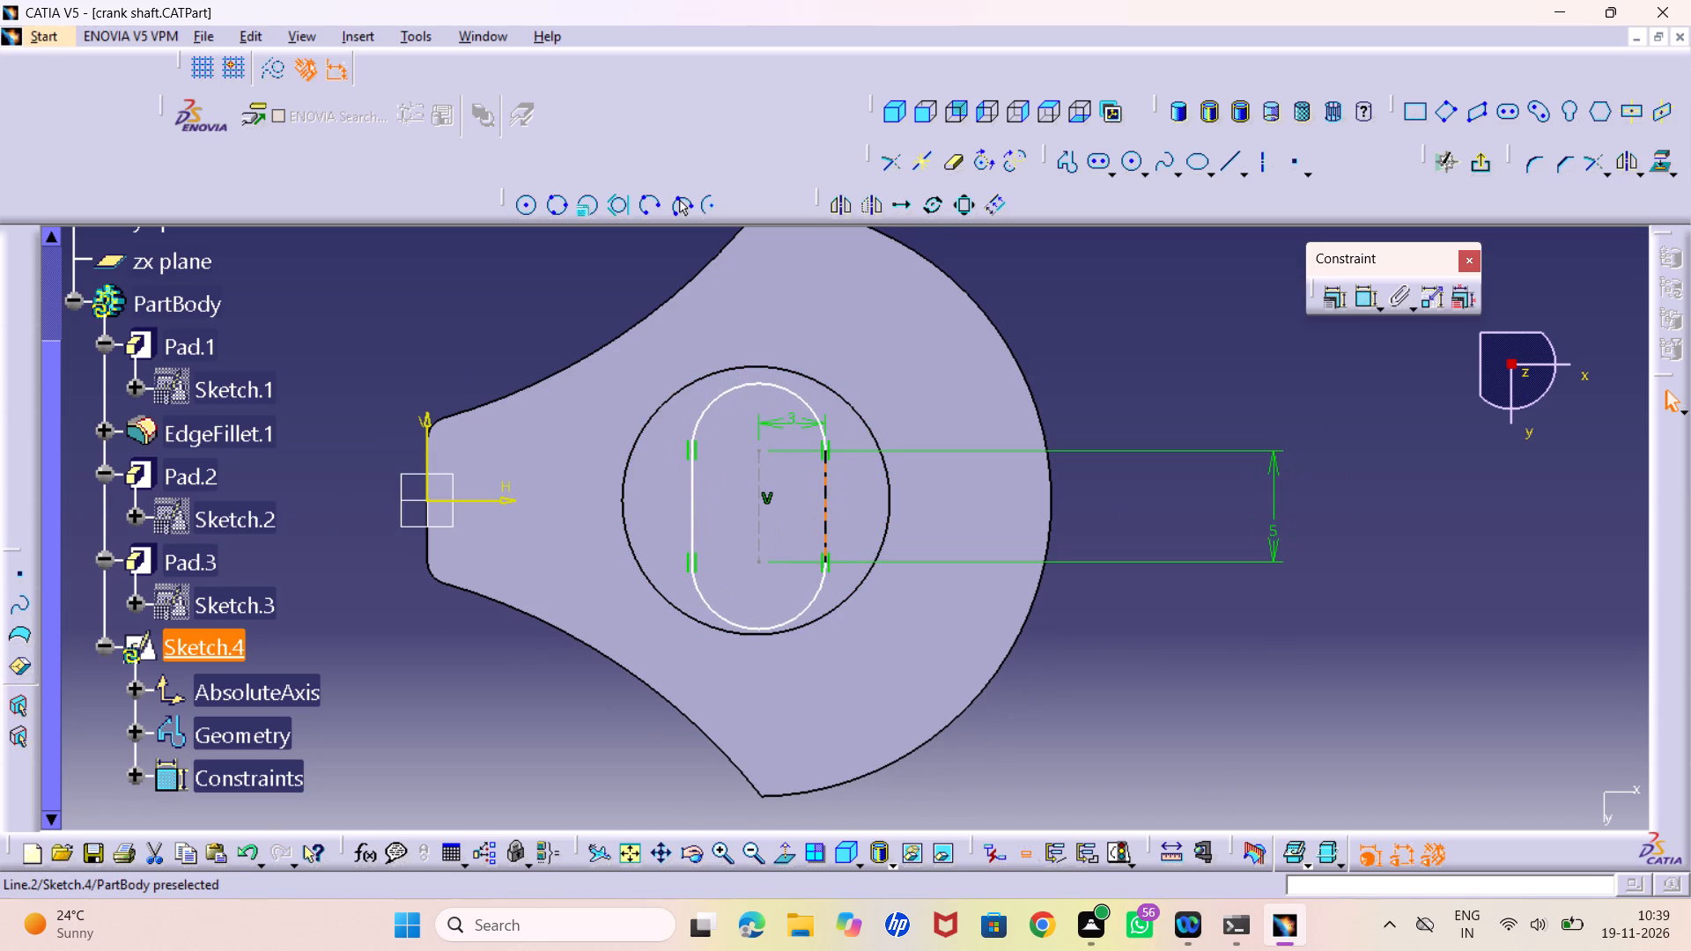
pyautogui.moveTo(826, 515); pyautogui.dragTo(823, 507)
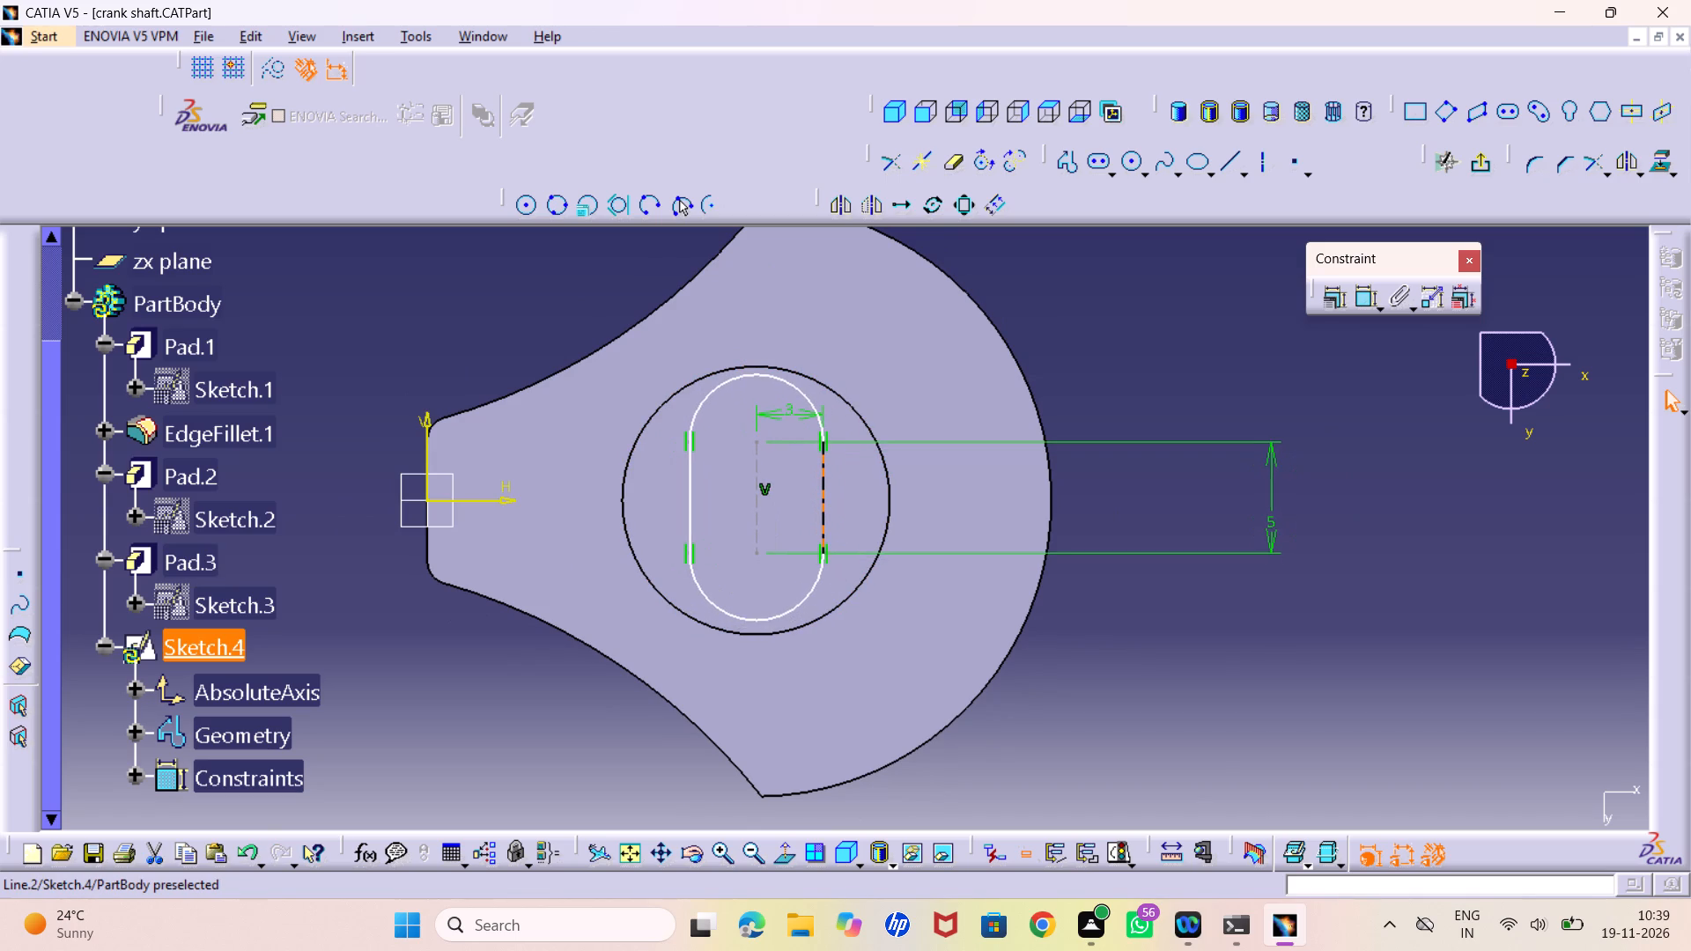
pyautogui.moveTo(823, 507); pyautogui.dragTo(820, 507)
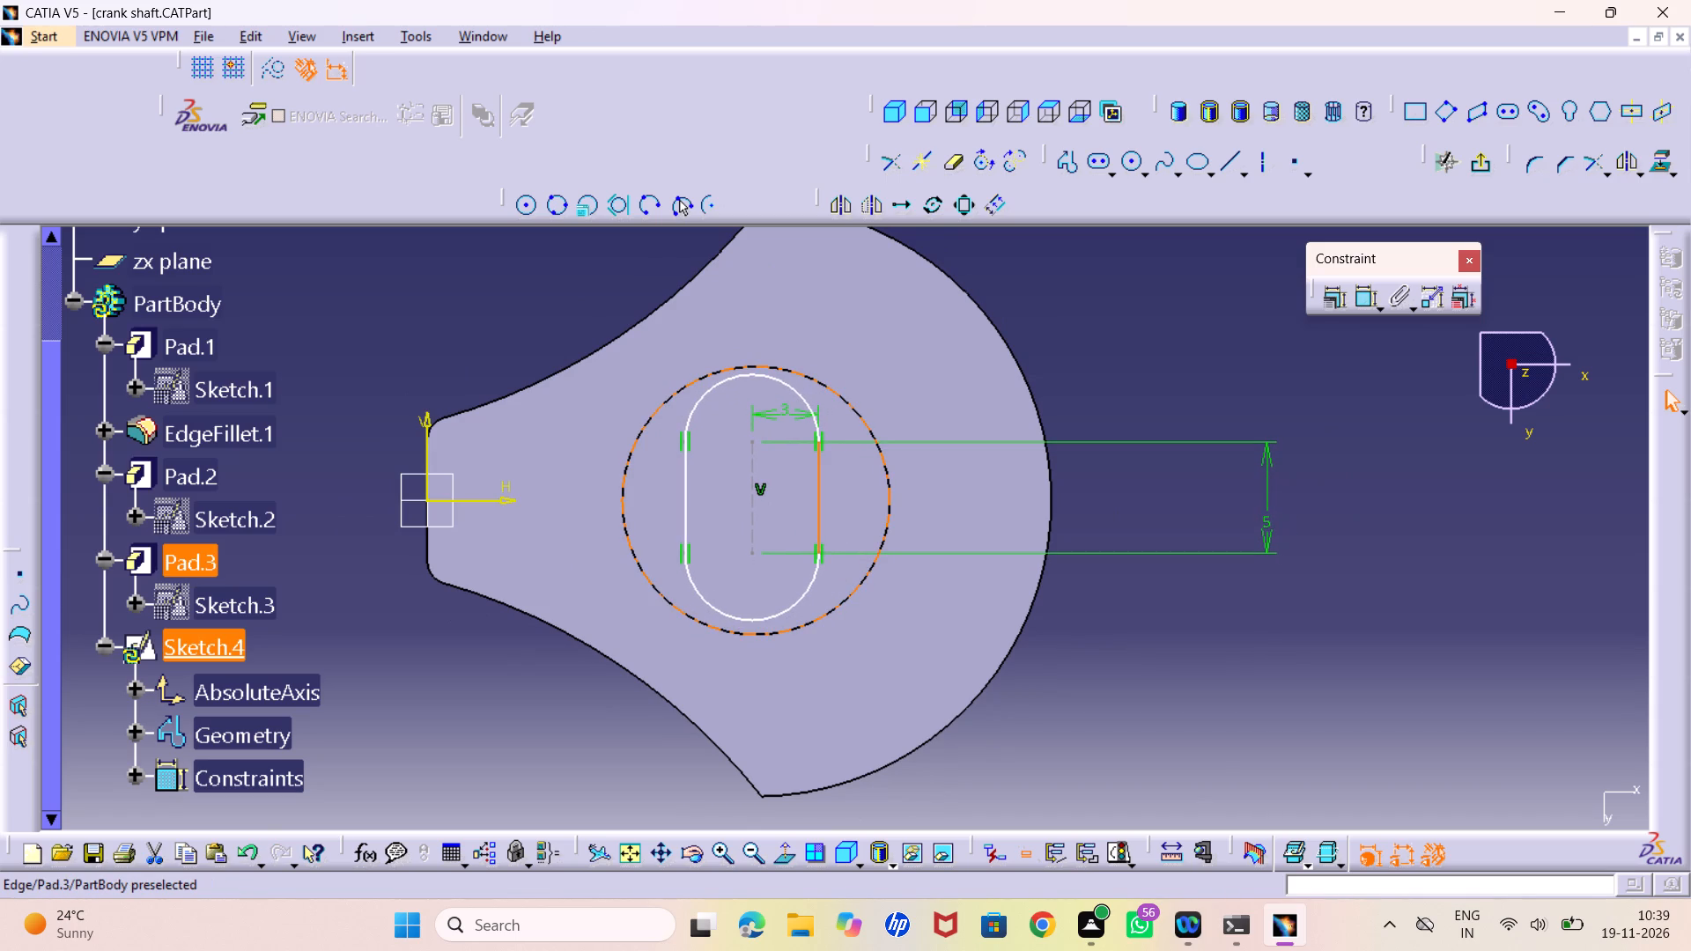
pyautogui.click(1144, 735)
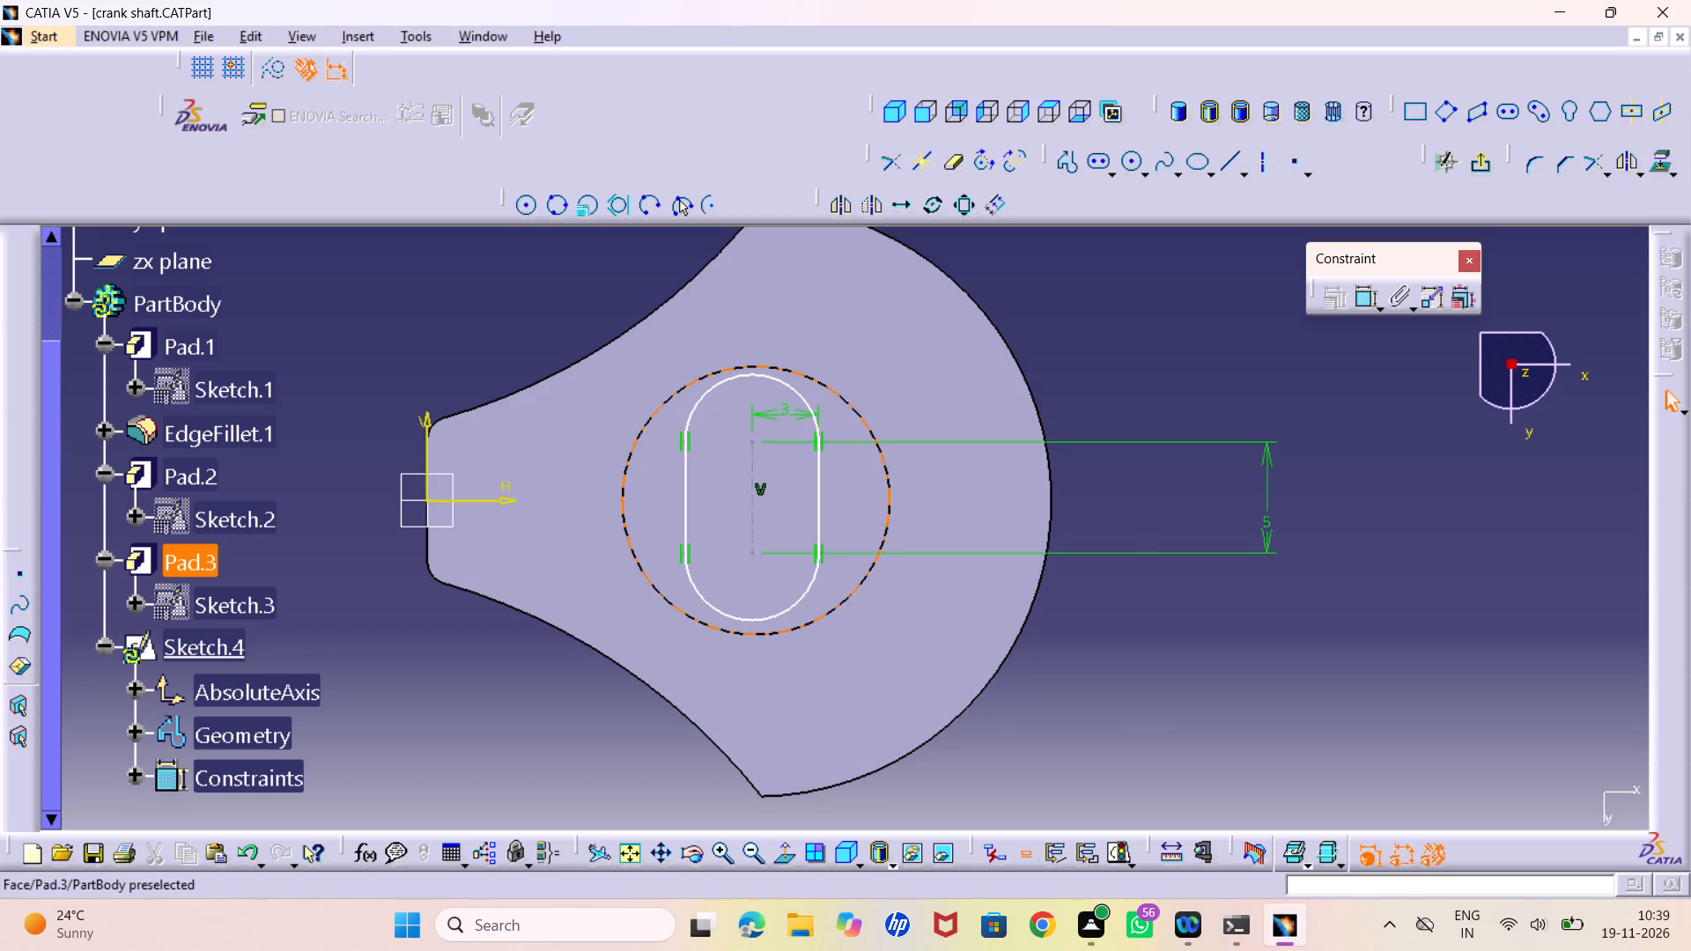
# Set the elongated hole's half-width dimension to 4.5 mm.
pyautogui.doubleClick(782, 411)
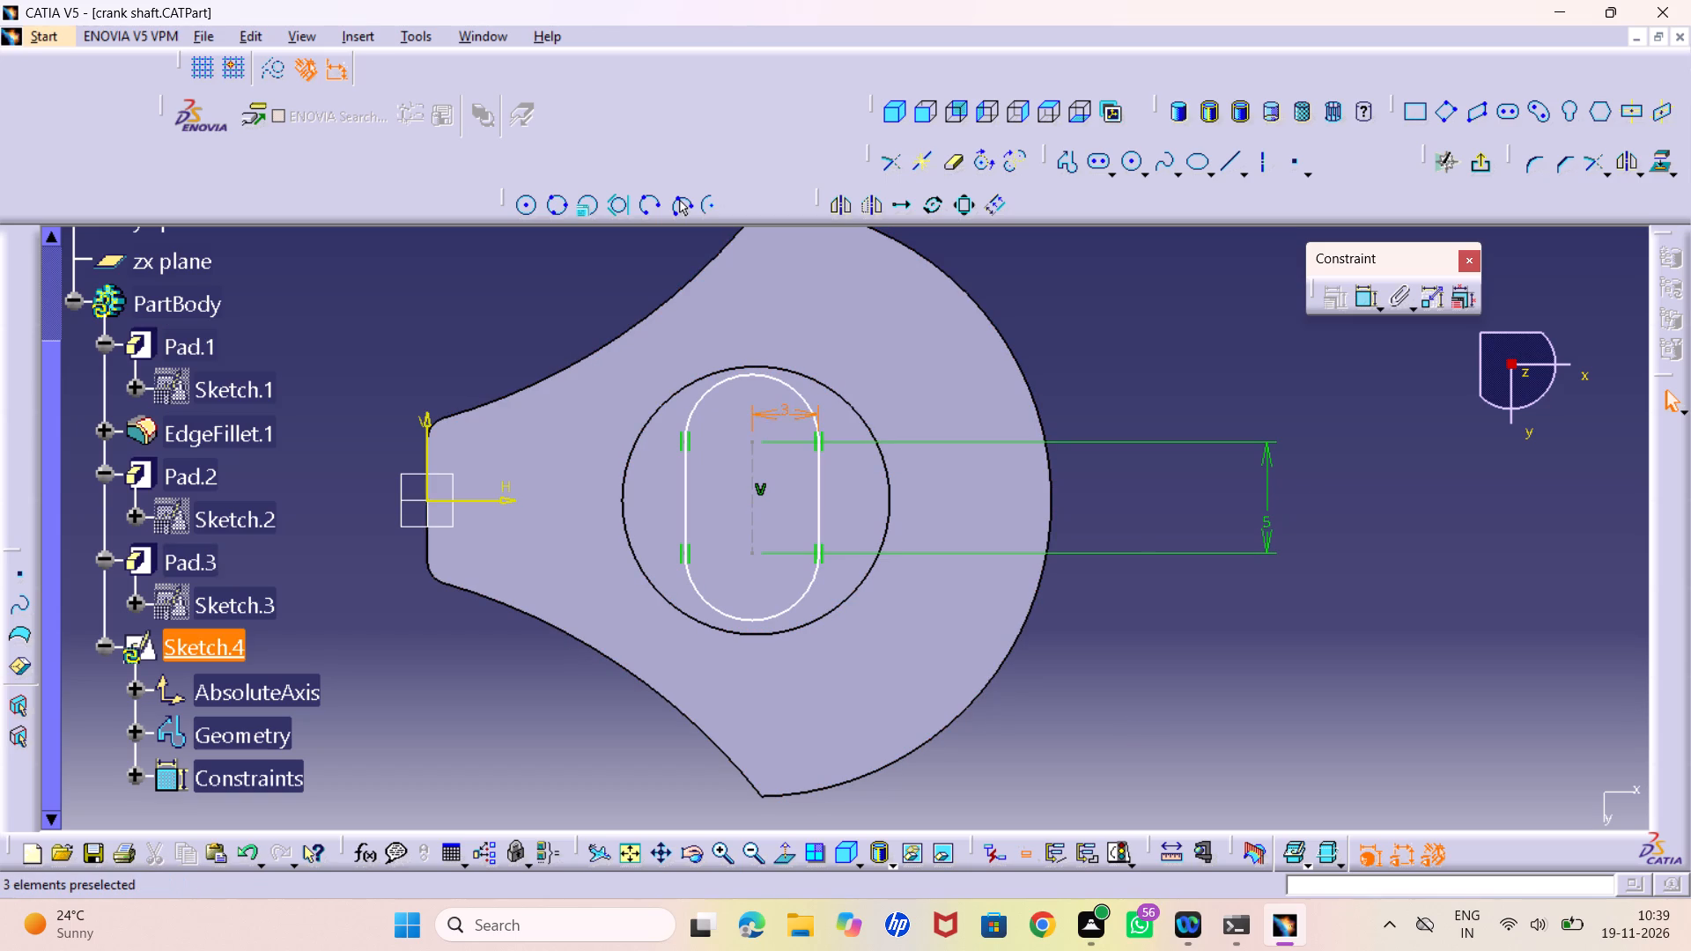
pyautogui.write('4.5')
pyautogui.press('Return')
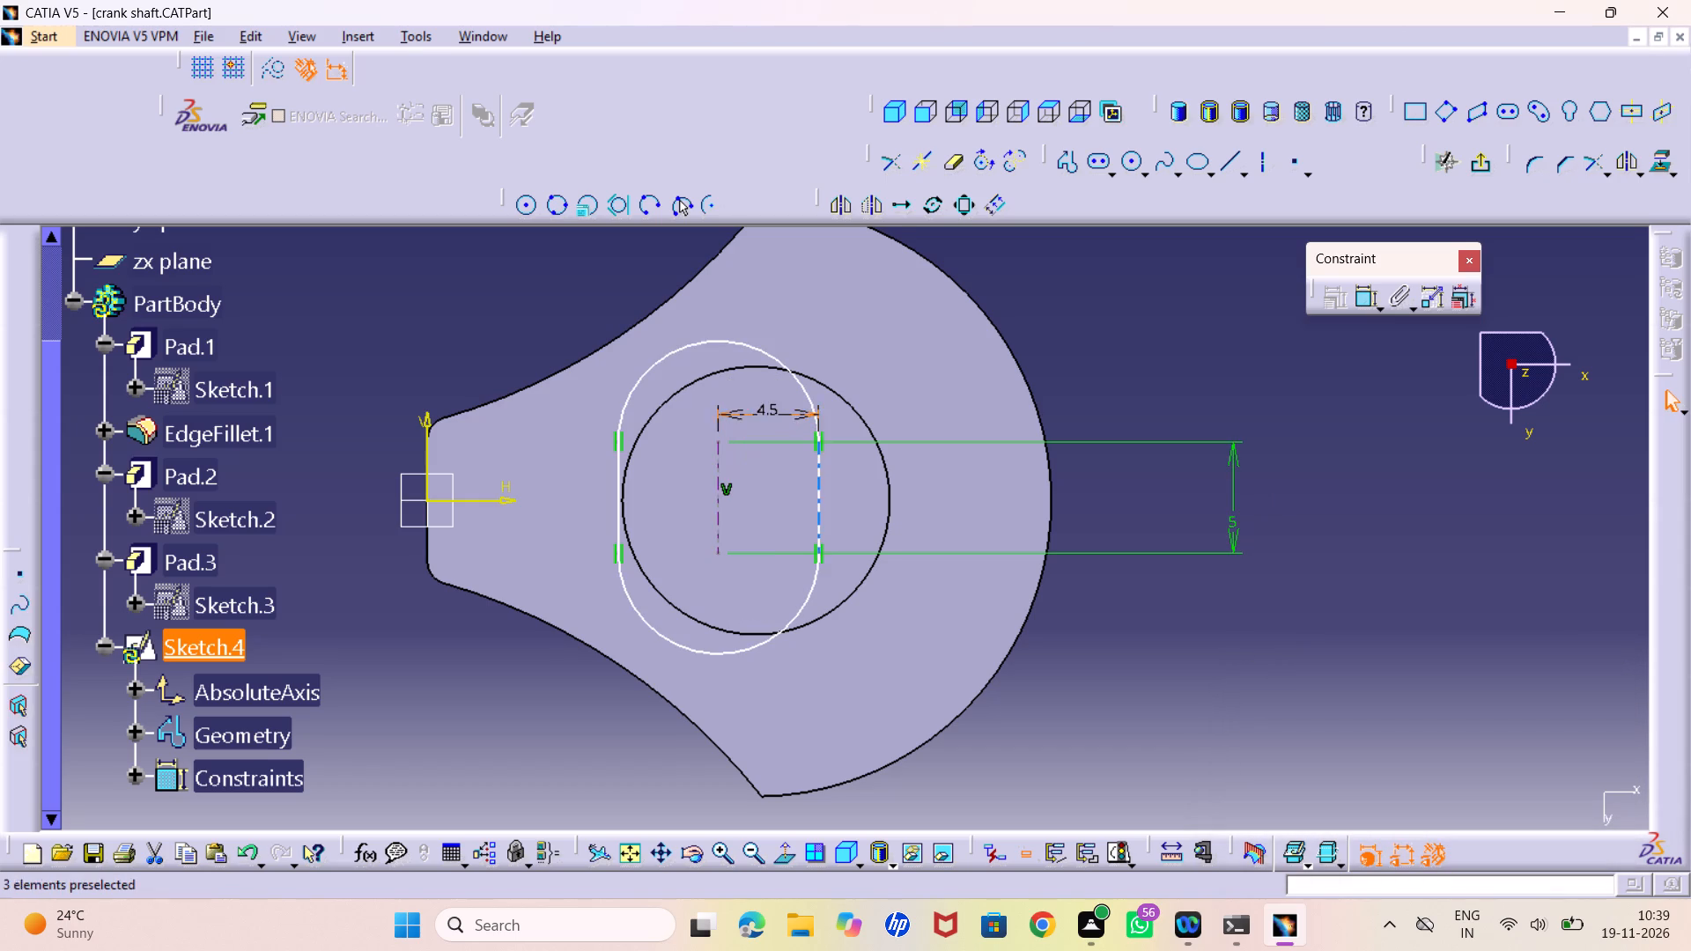
# Reposition the widened elongated hole so it is roughly centred over the shaft's circular edge.
pyautogui.moveTo(692, 342); pyautogui.dragTo(722, 355)
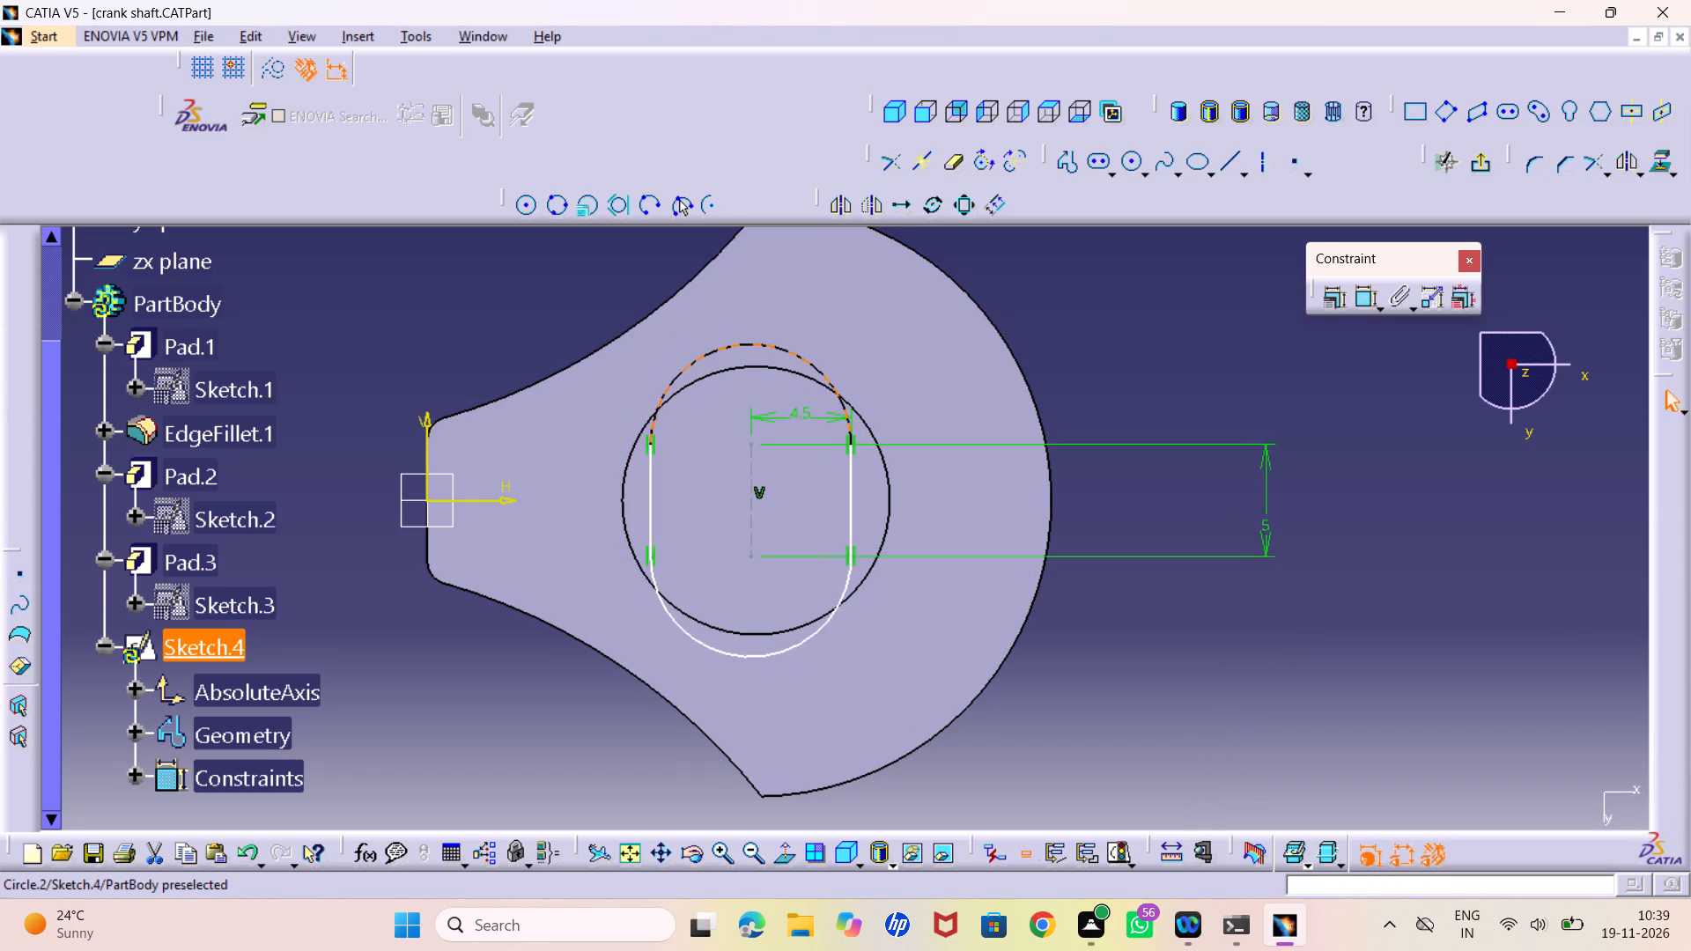
pyautogui.moveTo(722, 355); pyautogui.dragTo(722, 357)
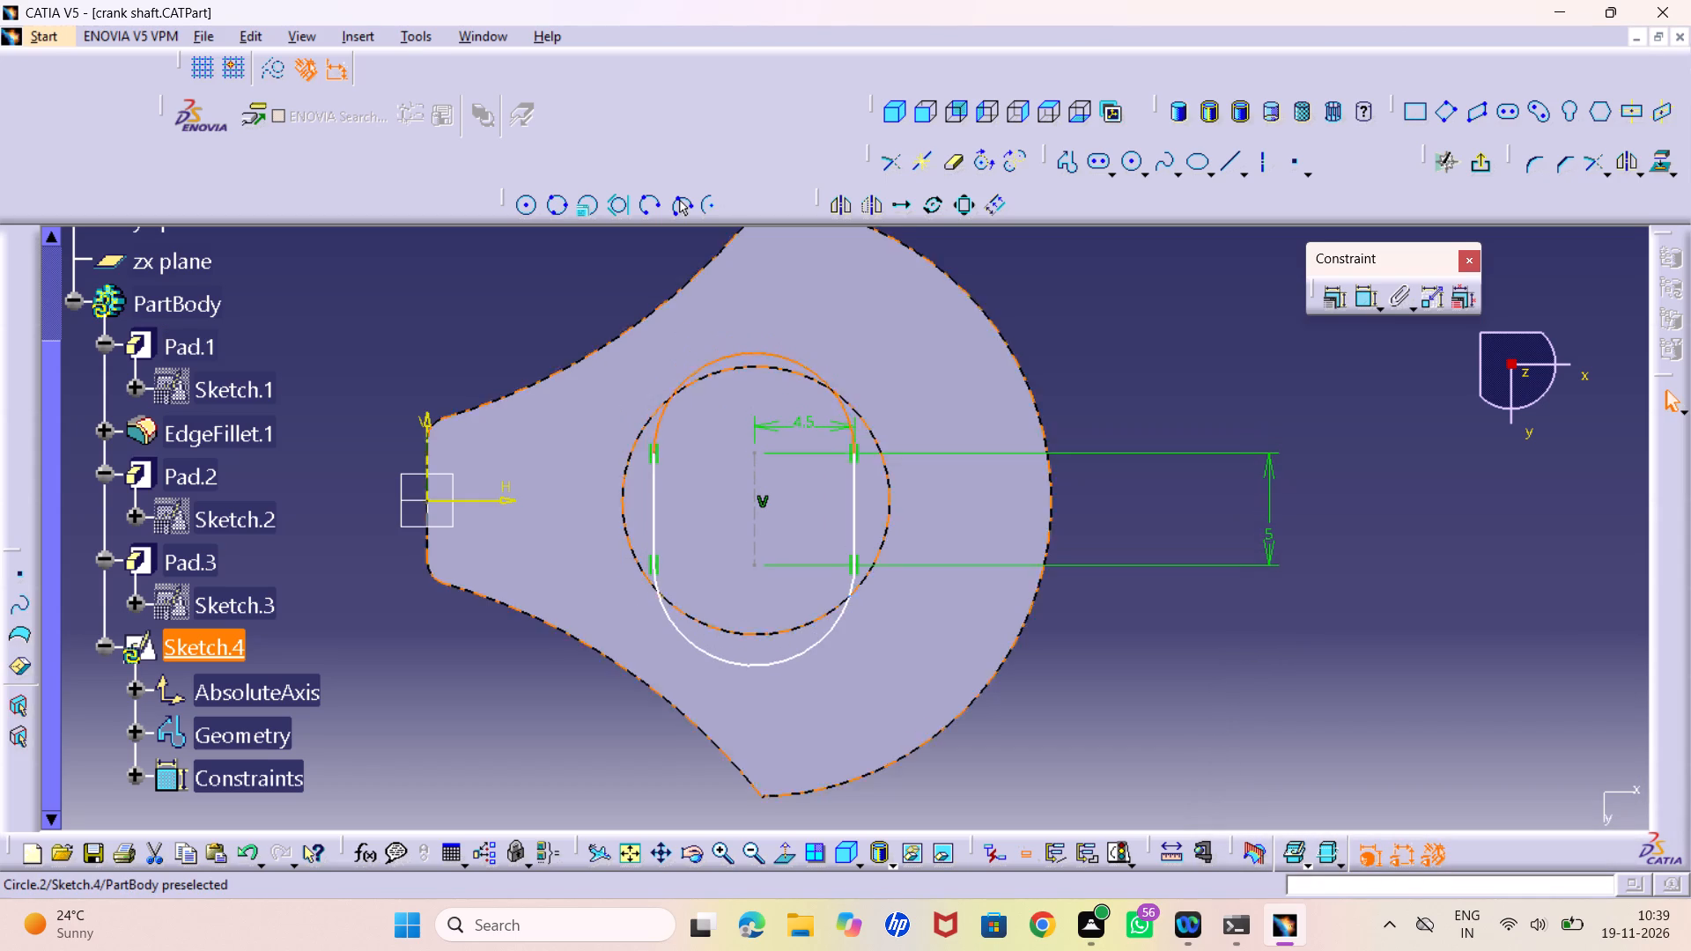
pyautogui.click(1151, 337)
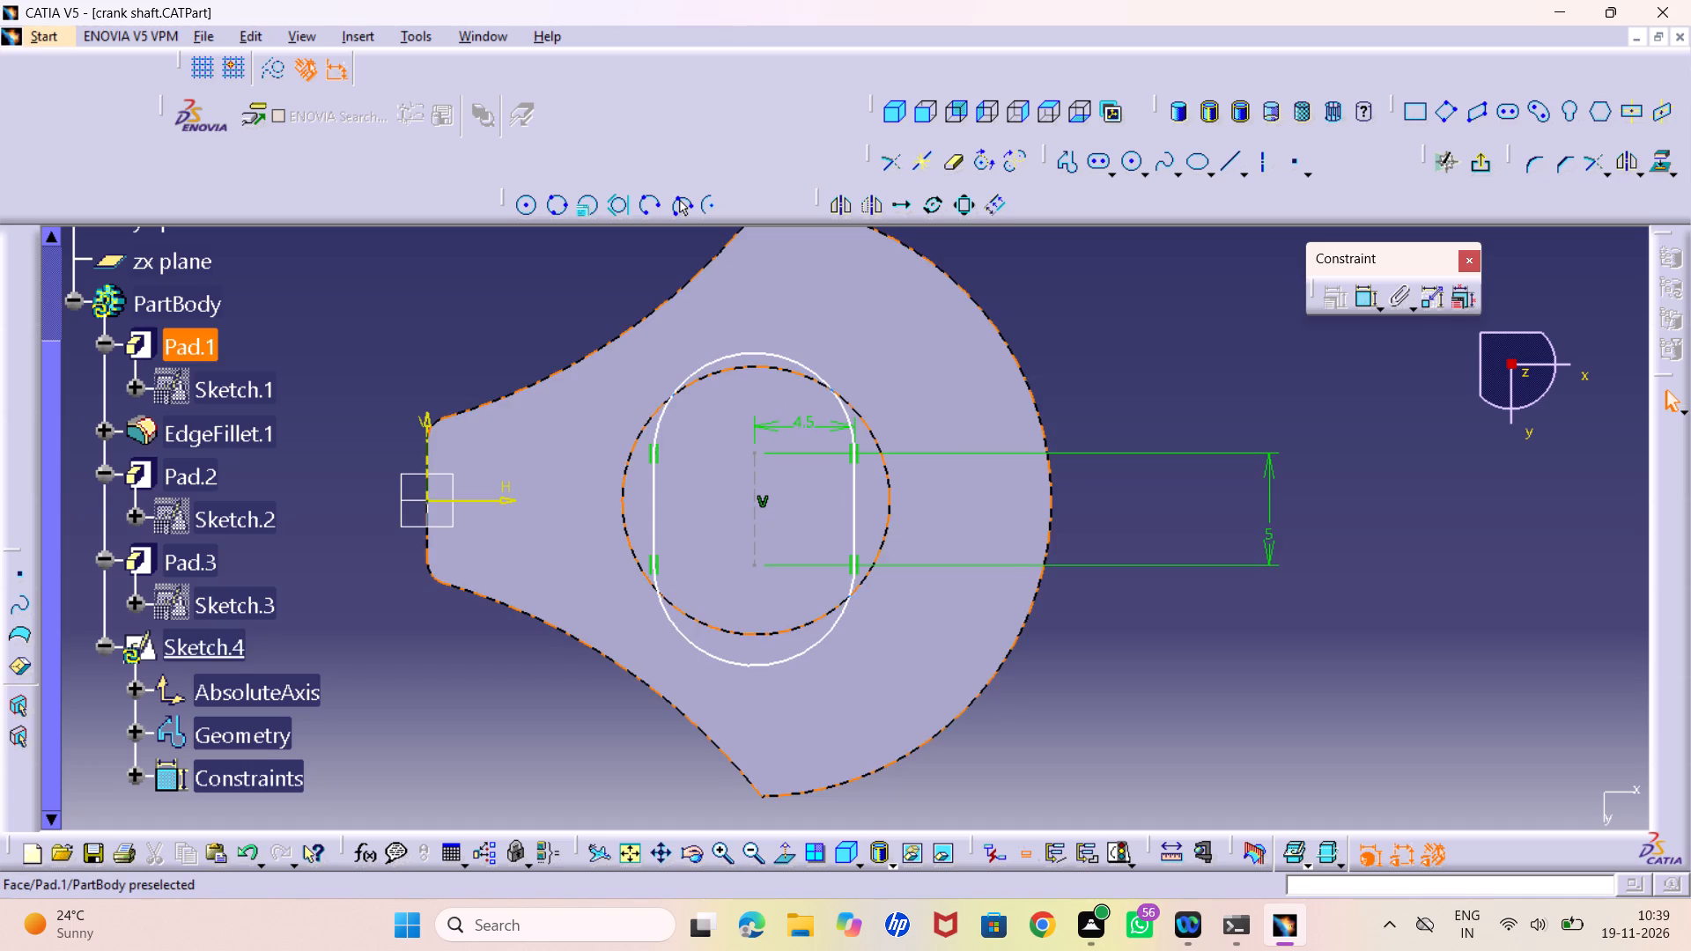
pyautogui.moveTo(771, 668); pyautogui.dragTo(780, 653)
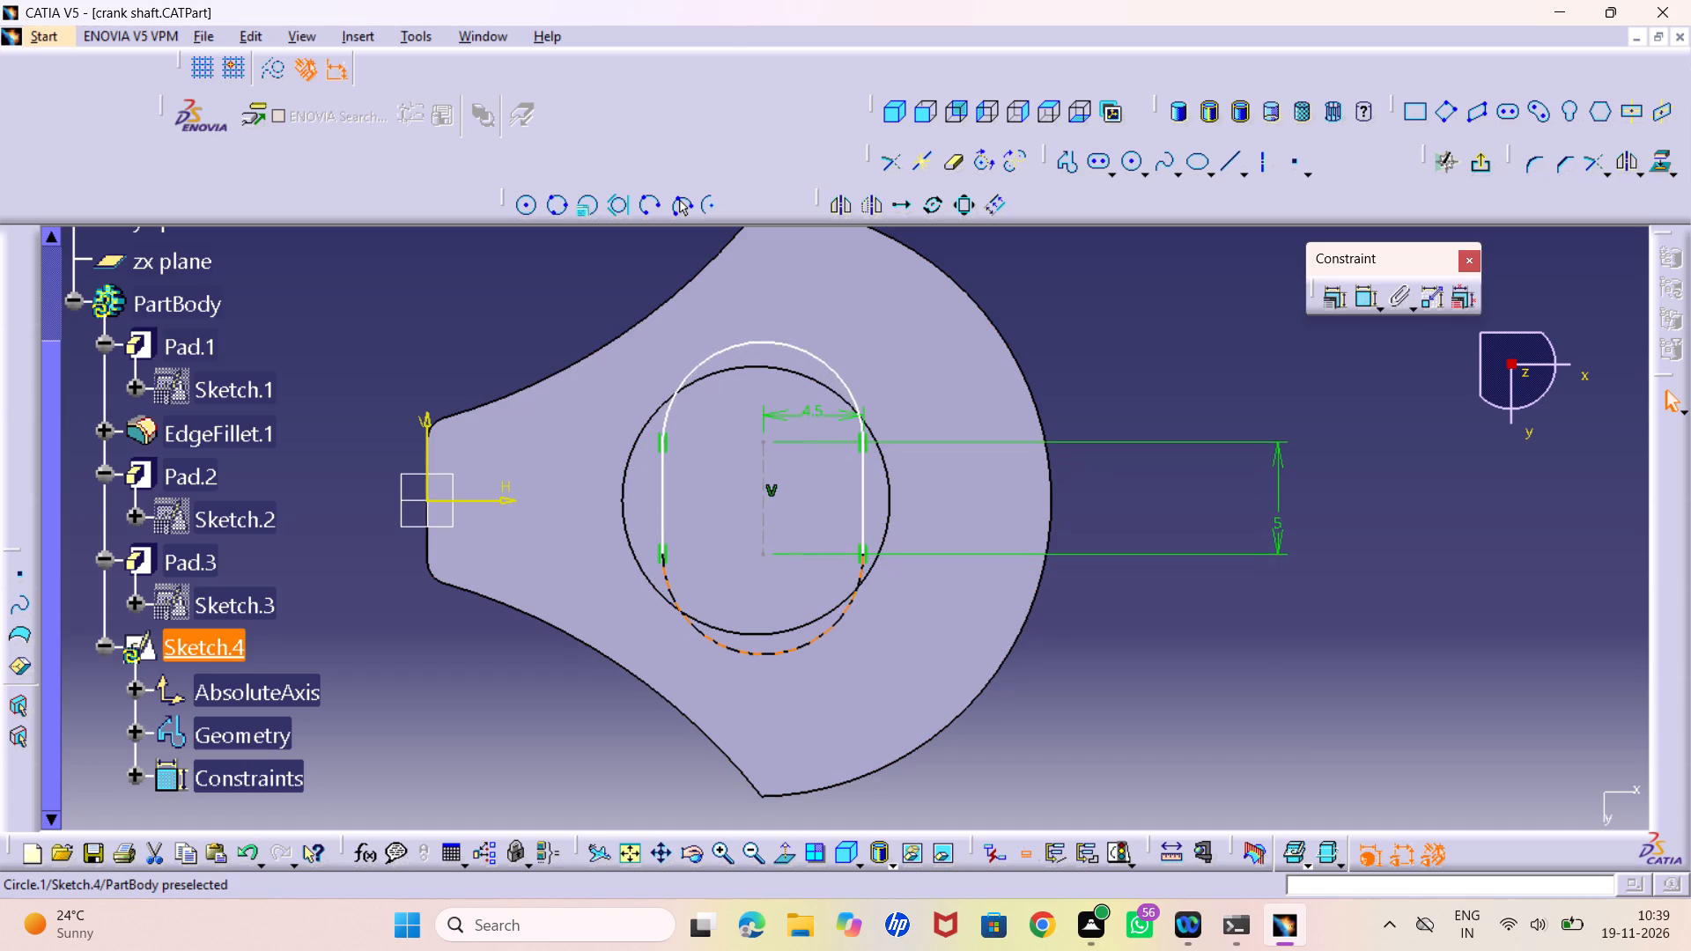
pyautogui.moveTo(780, 653); pyautogui.dragTo(772, 649)
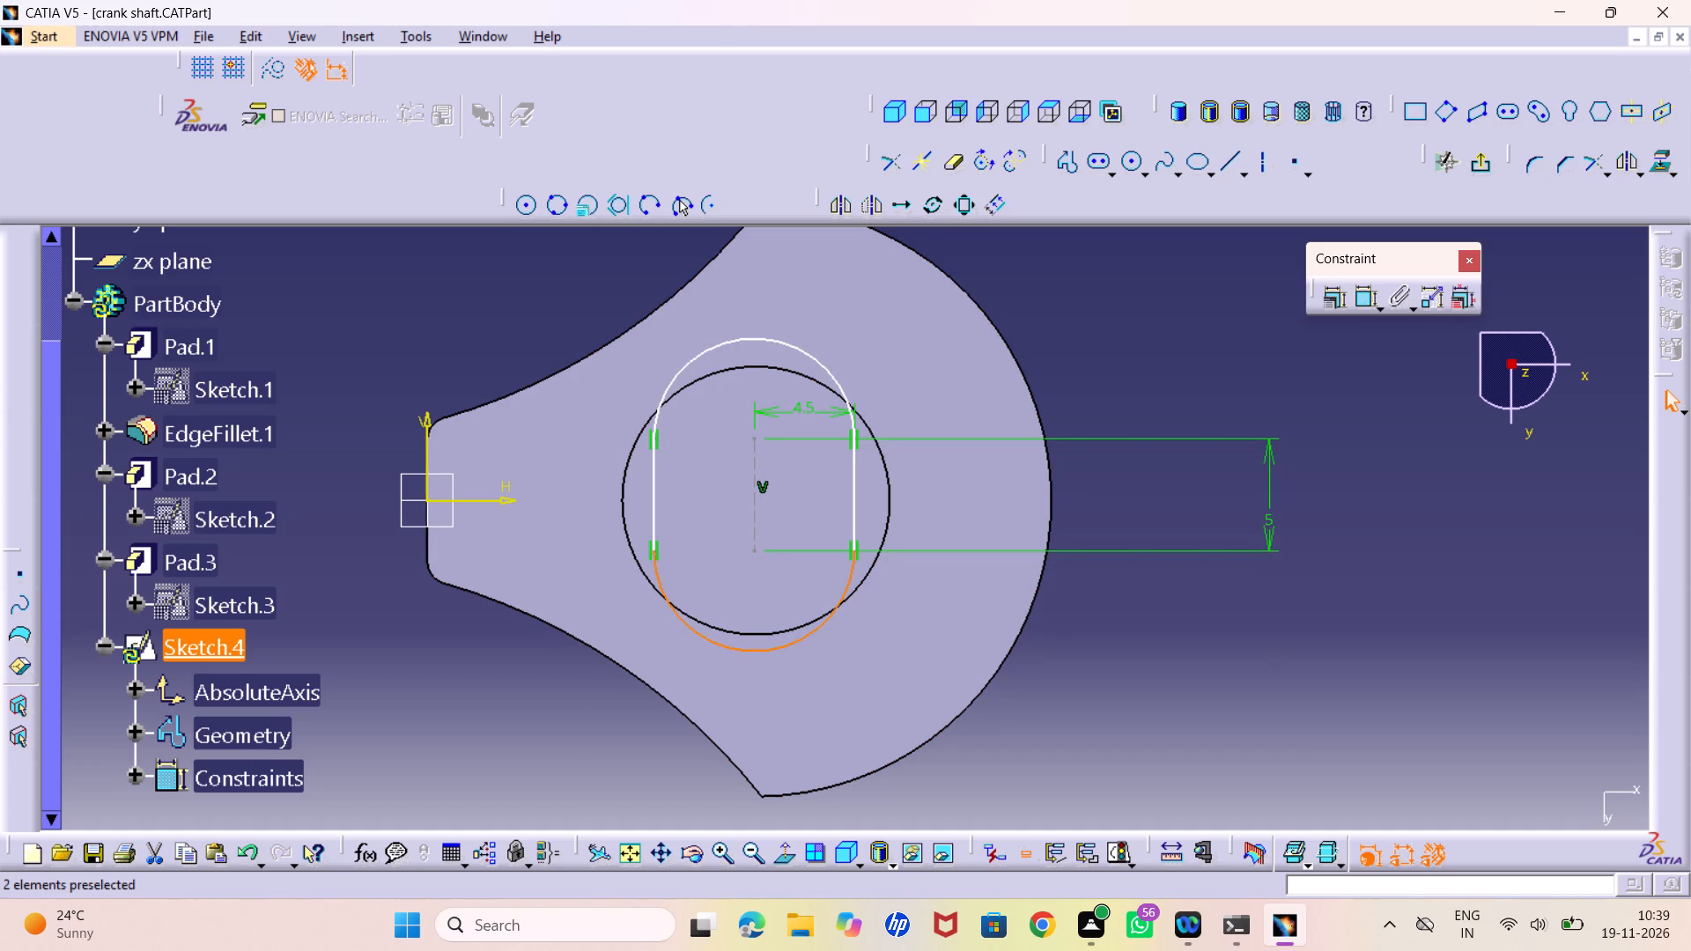
# Delete the elongated hole's 5 mm centre-to-centre distance dimension.
pyautogui.doubleClick(1267, 523)
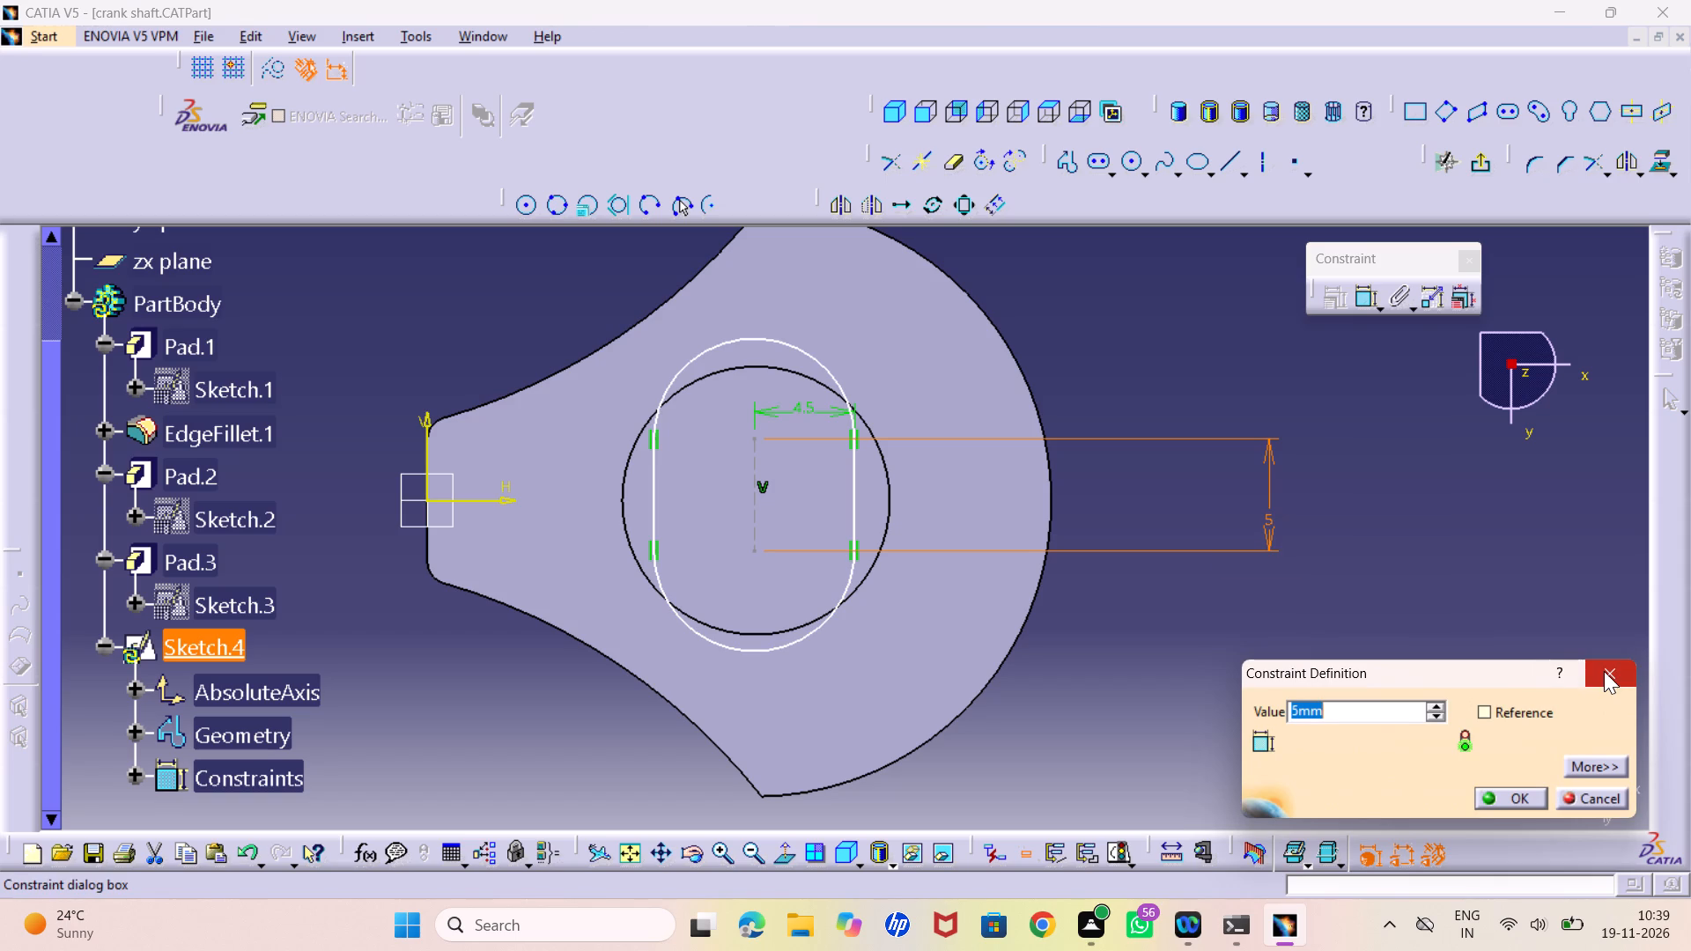
pyautogui.click(1604, 671)
pyautogui.rightClick(1272, 520)
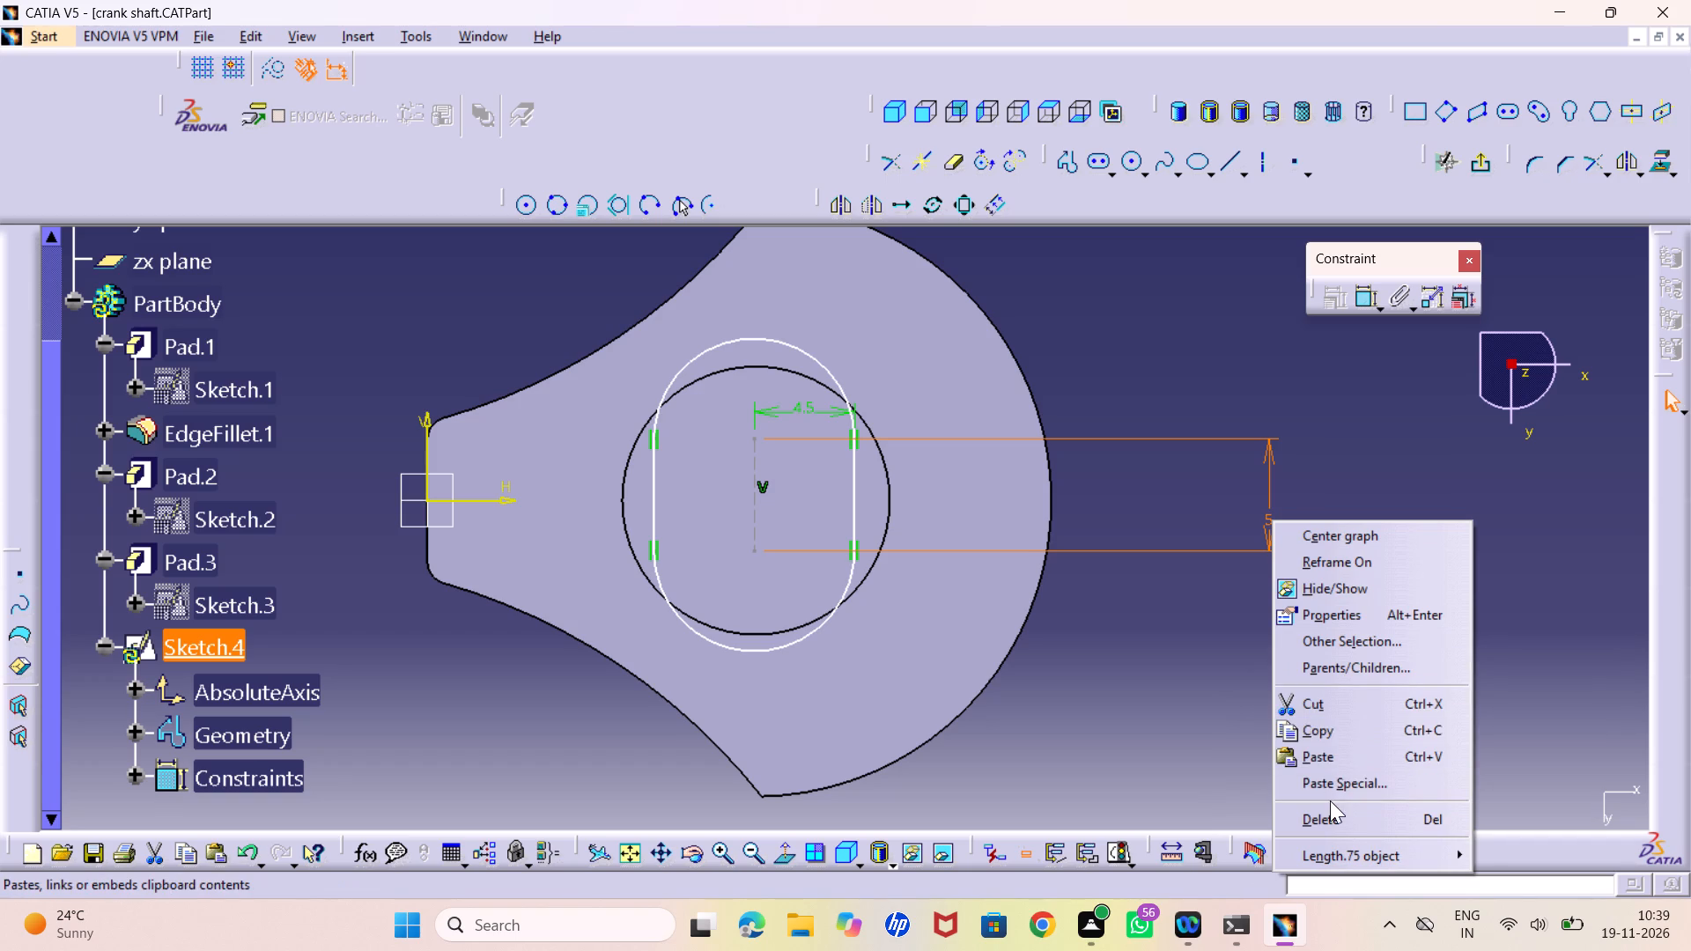
pyautogui.click(1330, 803)
pyautogui.click(1330, 810)
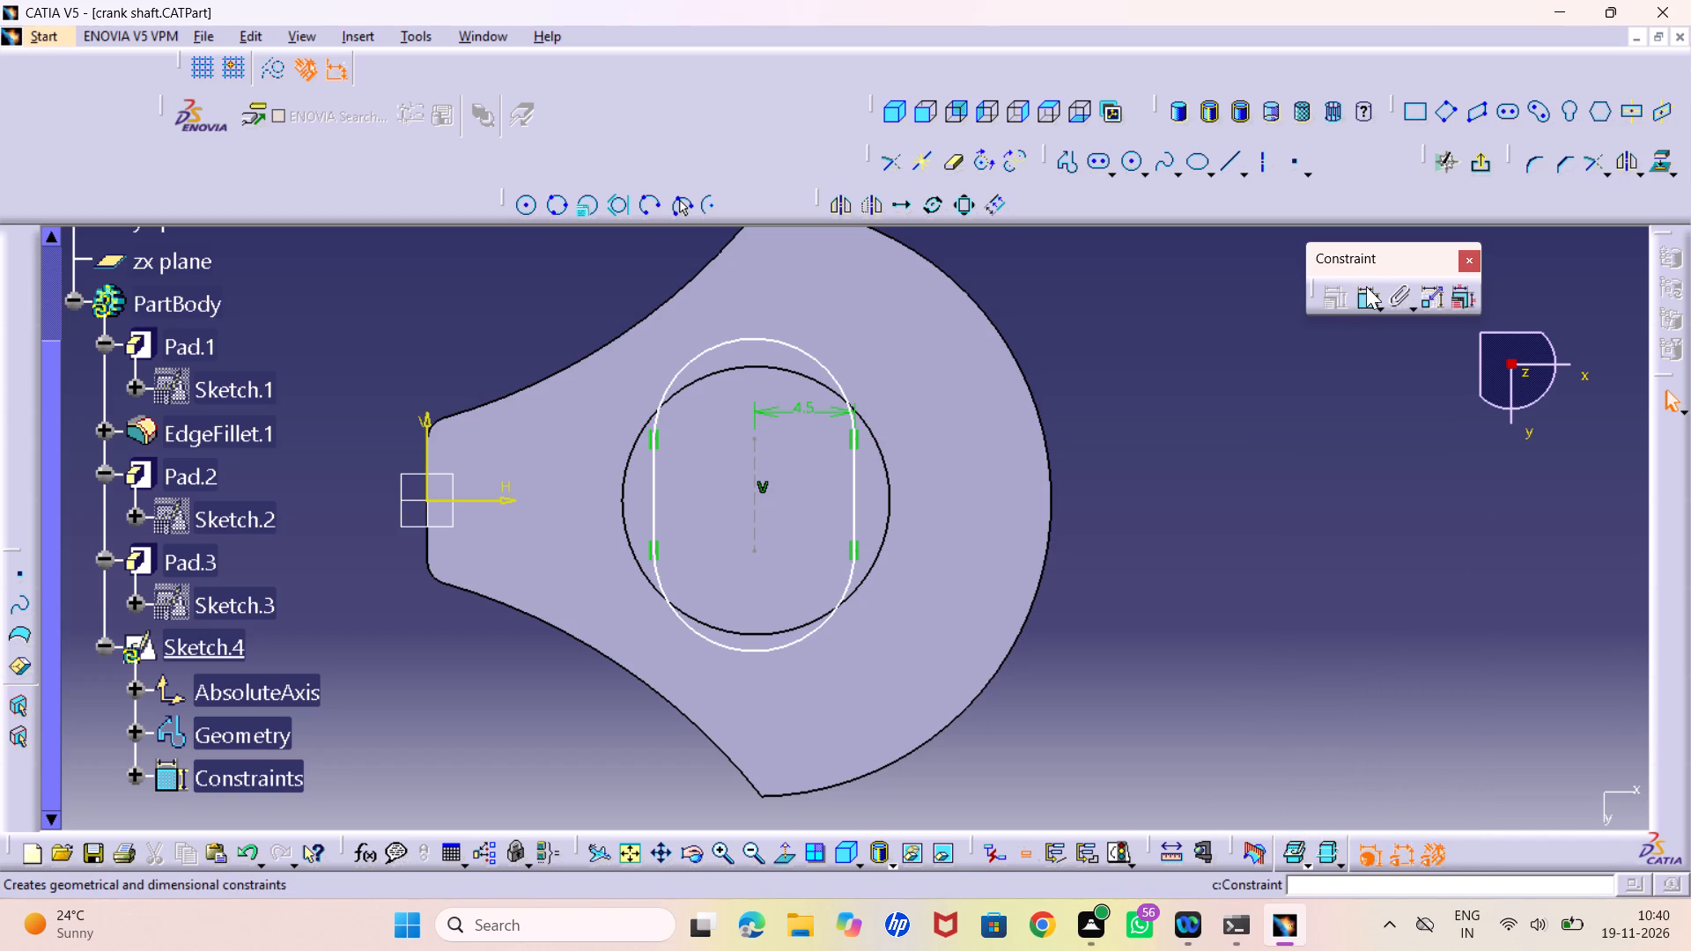
# Dimension the elongated hole's overall length between its upper and lower arcs.
pyautogui.doubleClick(1366, 286)
pyautogui.click(757, 338)
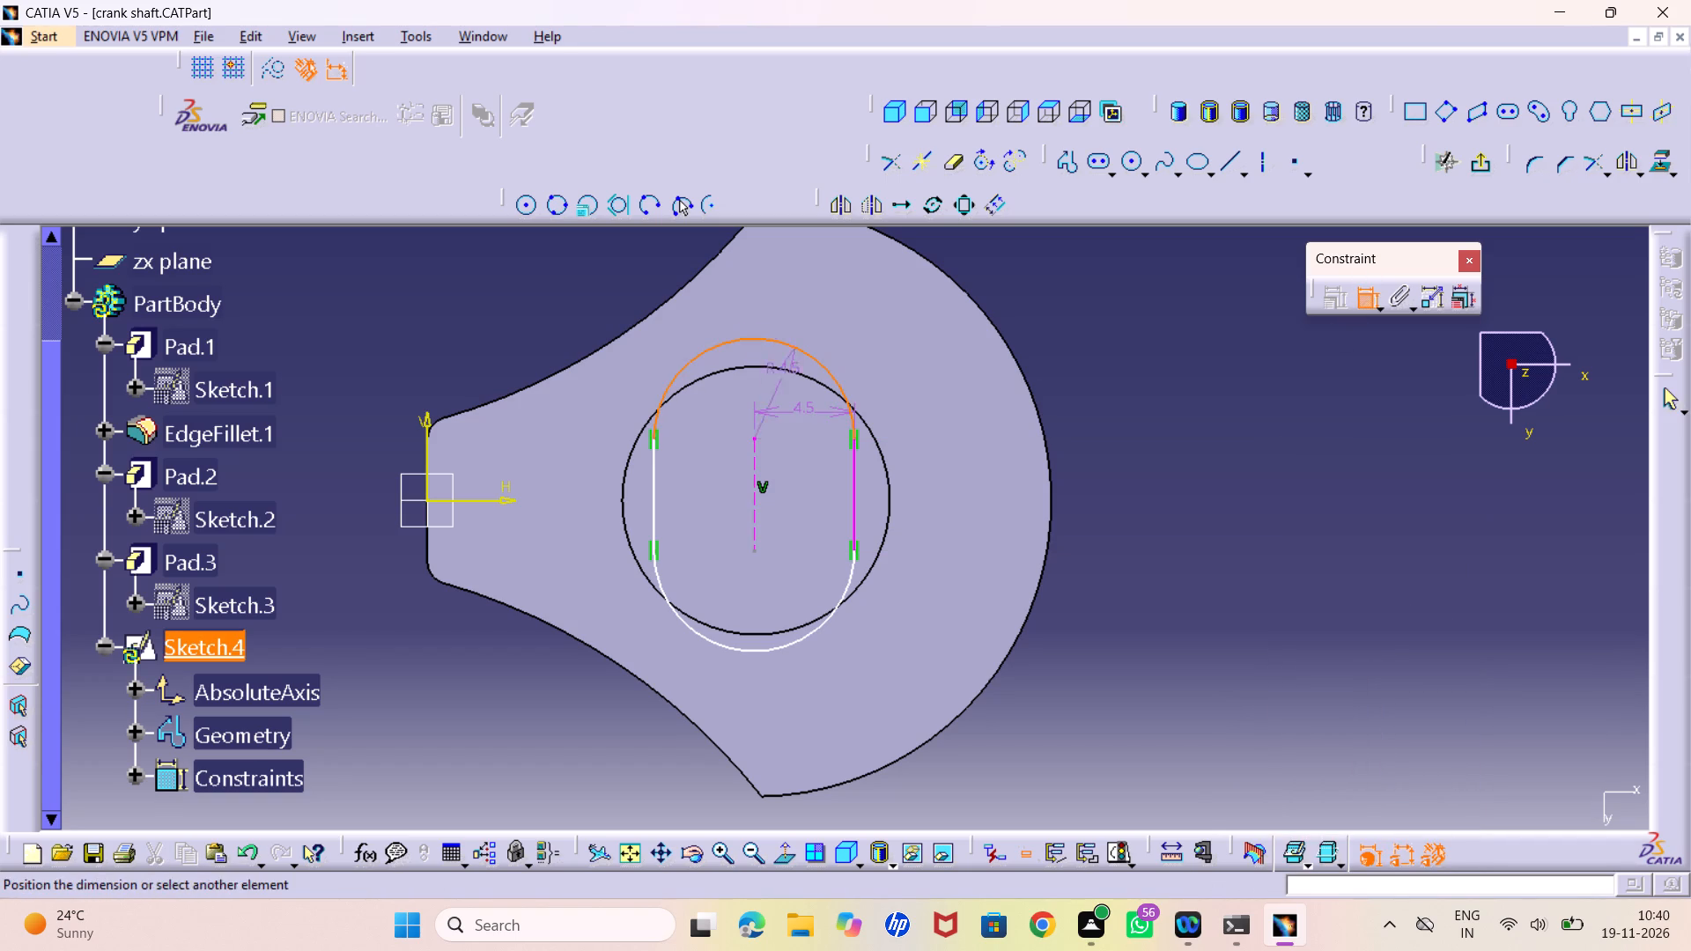
pyautogui.click(753, 651)
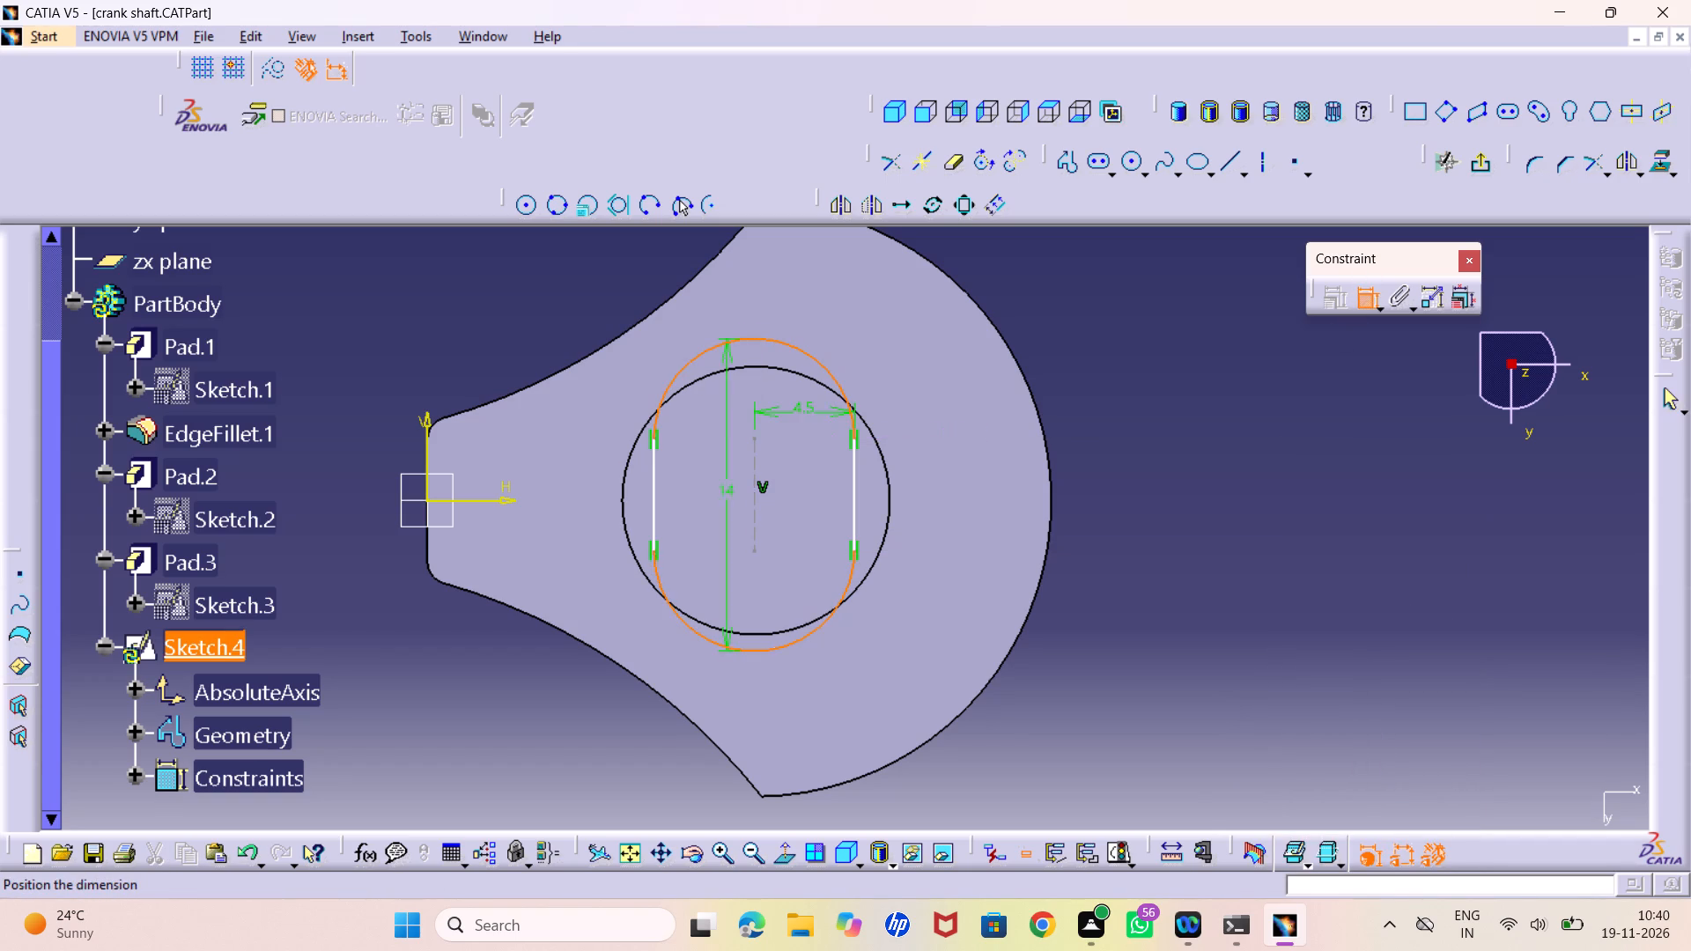
pyautogui.click(1163, 494)
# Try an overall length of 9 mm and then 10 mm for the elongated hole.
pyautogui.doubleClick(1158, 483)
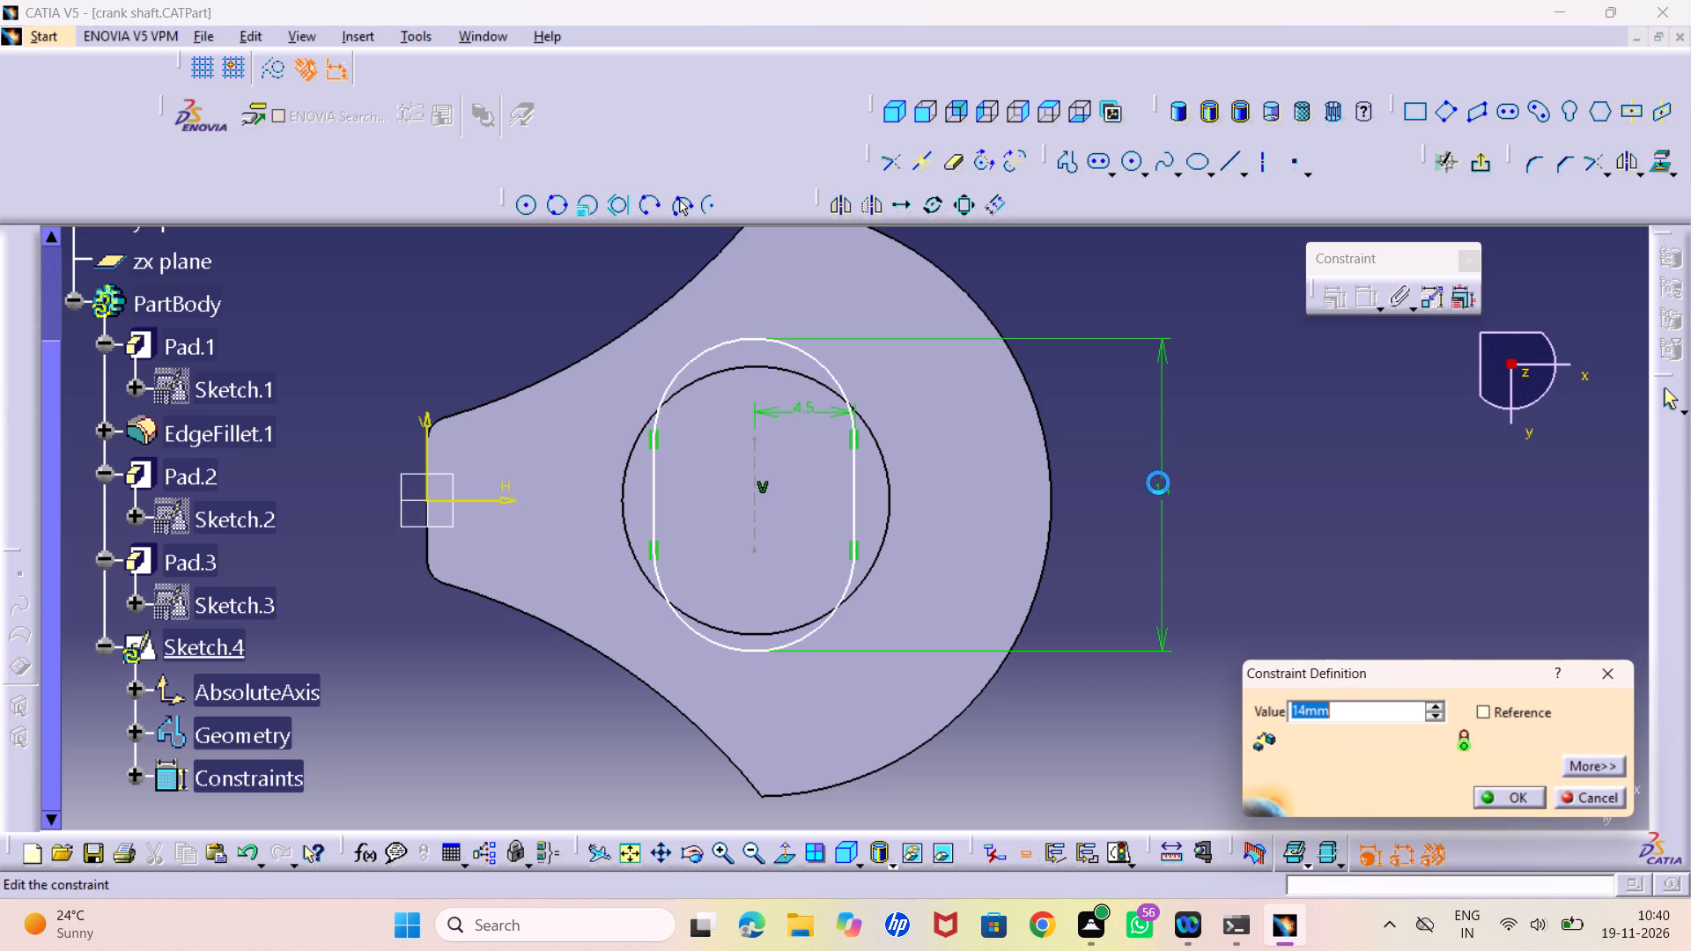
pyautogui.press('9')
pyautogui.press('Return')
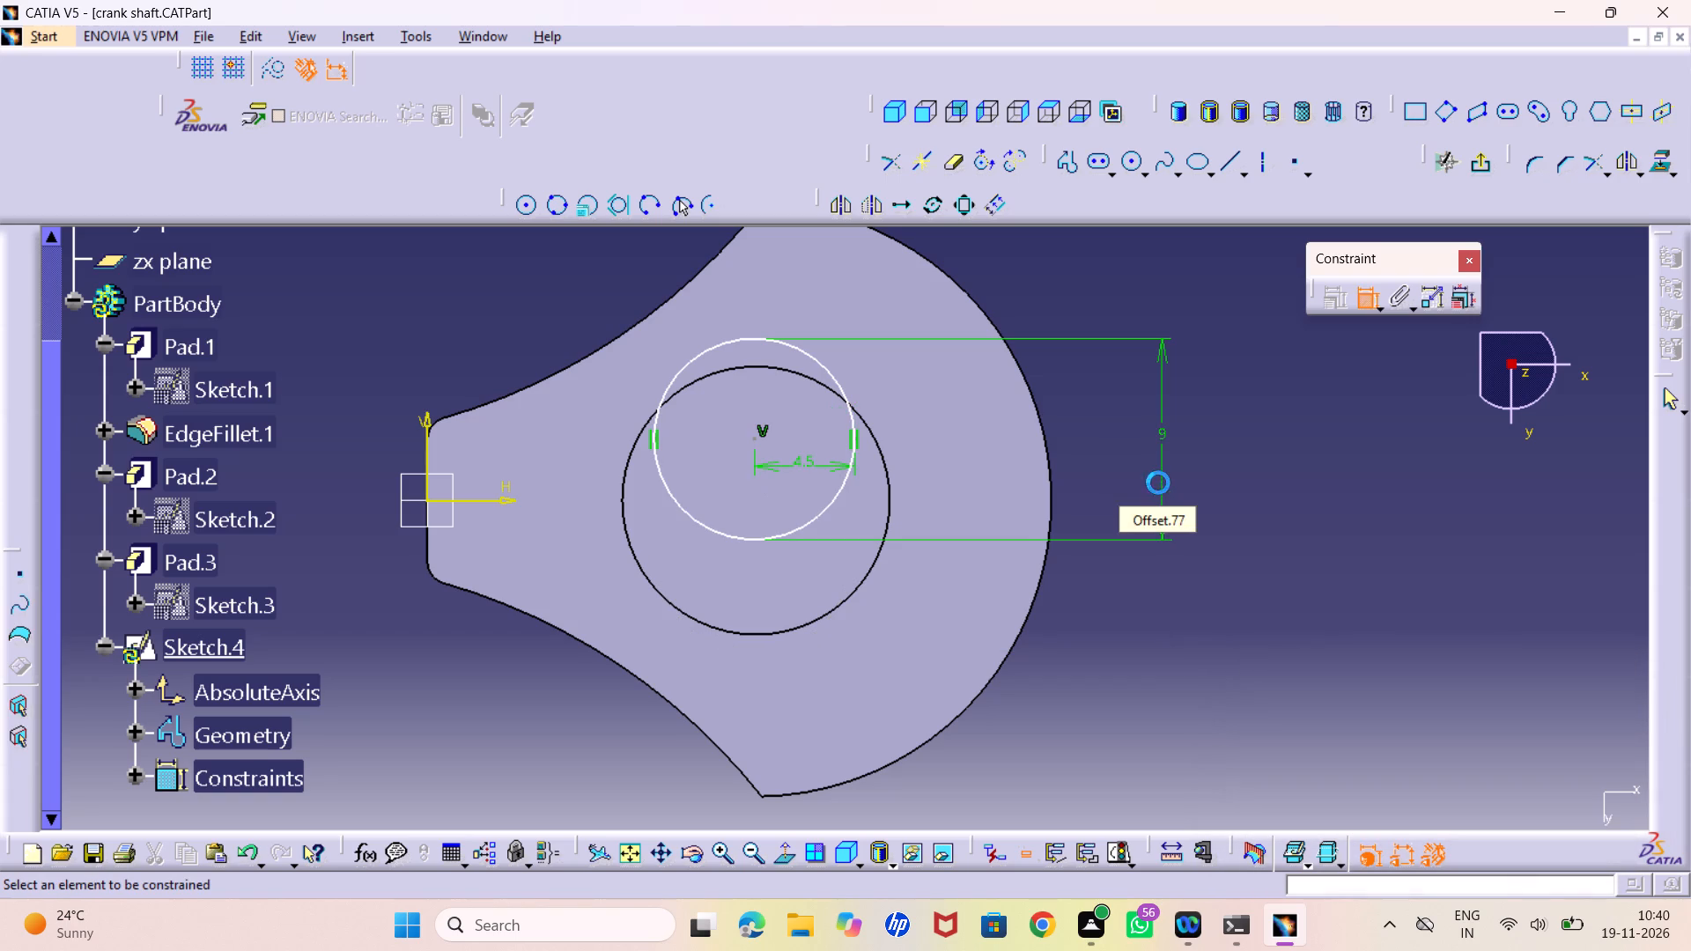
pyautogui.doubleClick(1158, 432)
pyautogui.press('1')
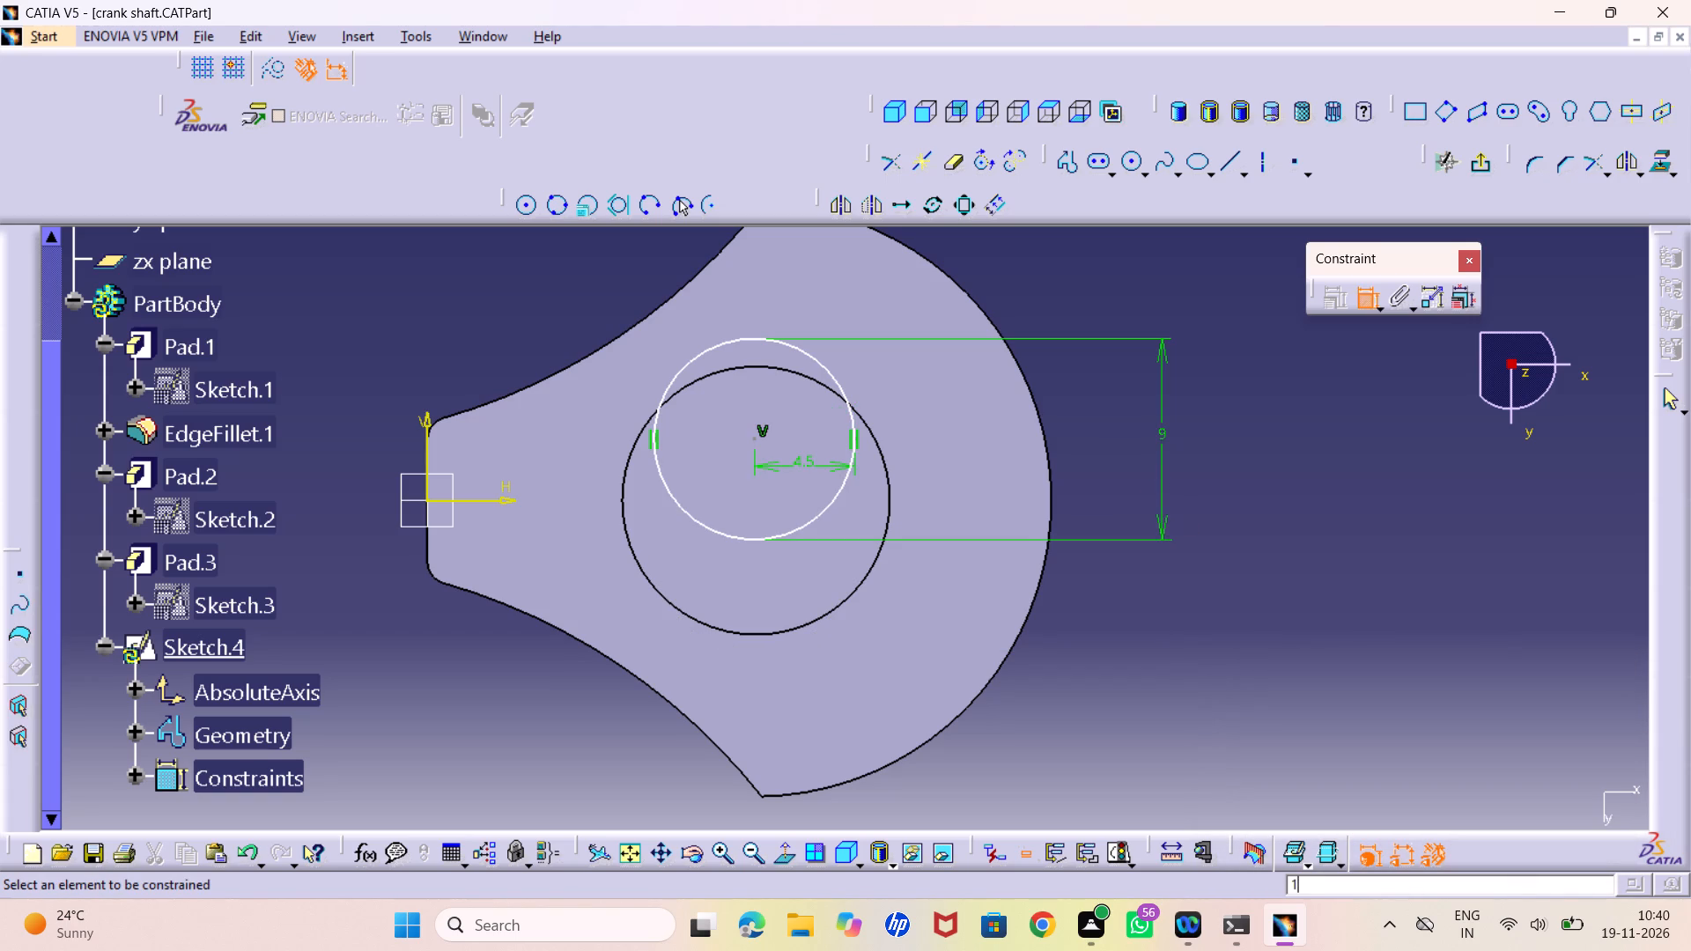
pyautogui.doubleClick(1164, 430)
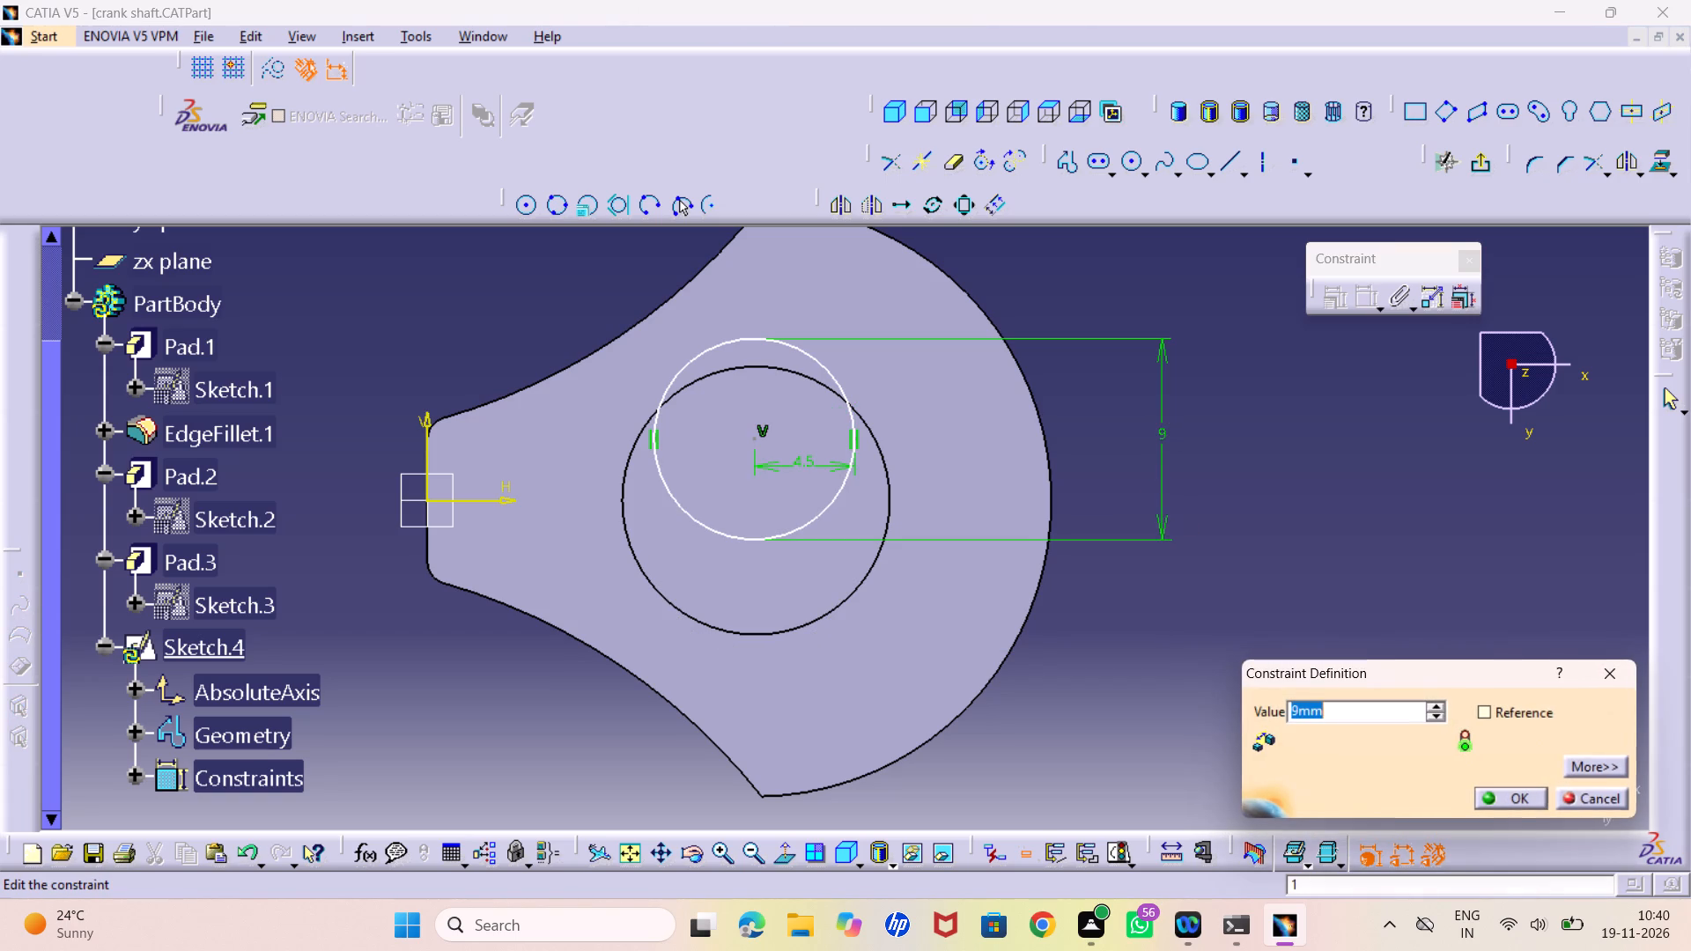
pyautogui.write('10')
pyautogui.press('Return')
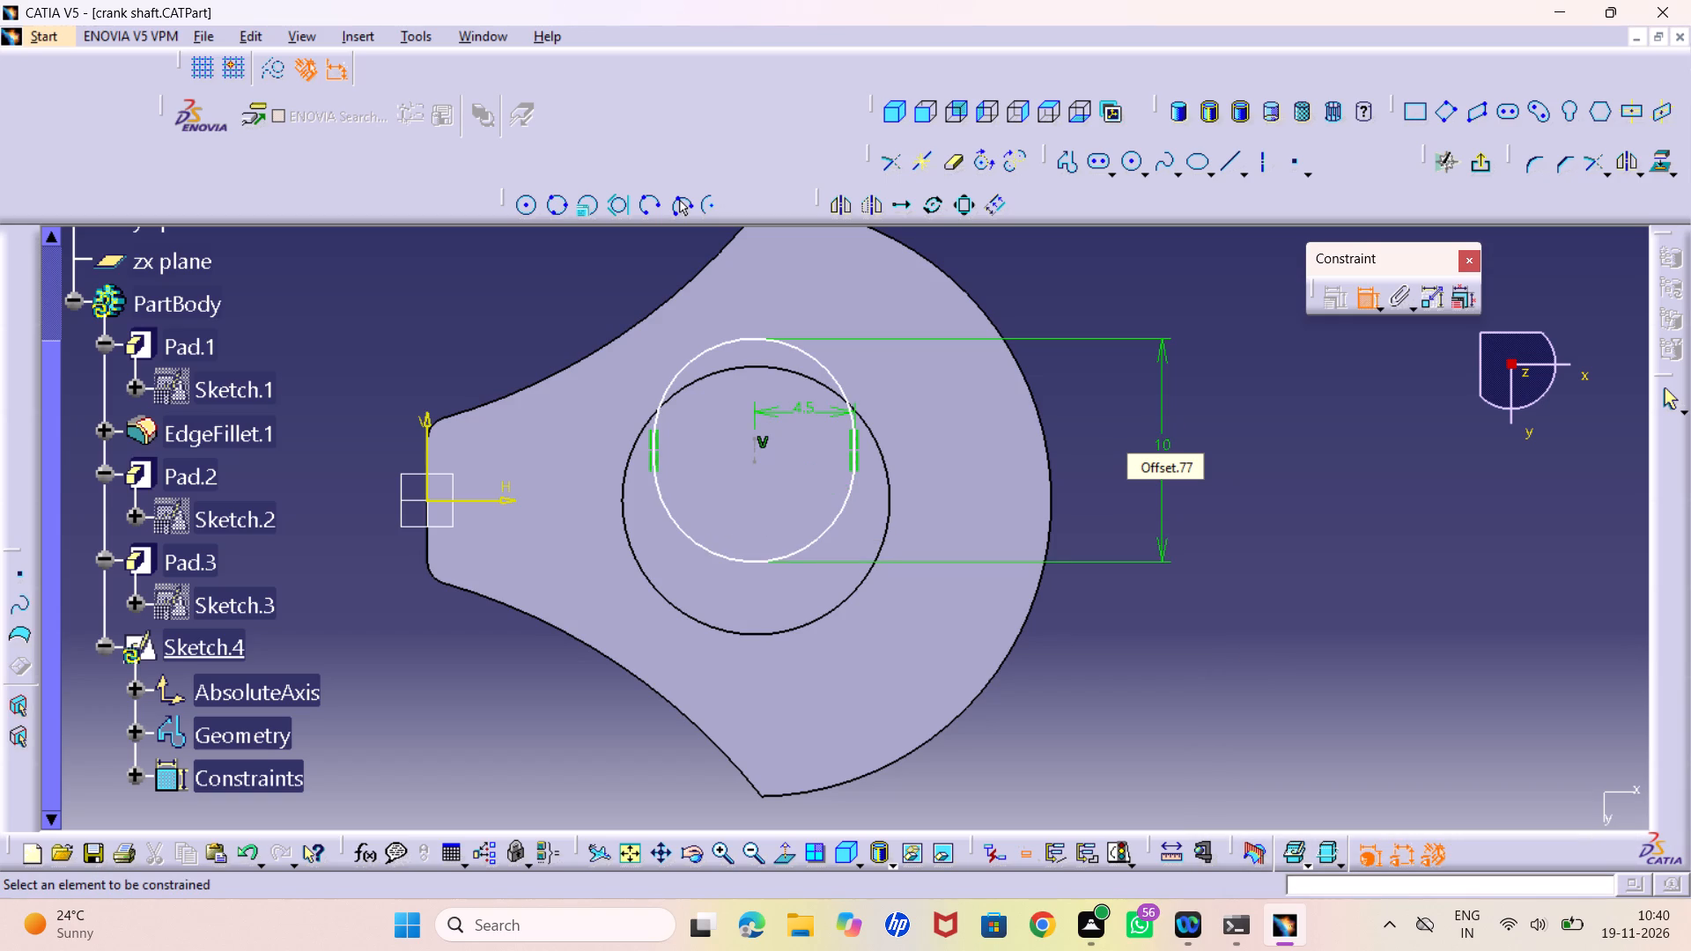
# Set the elongated hole's overall length to 13 mm.
pyautogui.doubleClick(1167, 440)
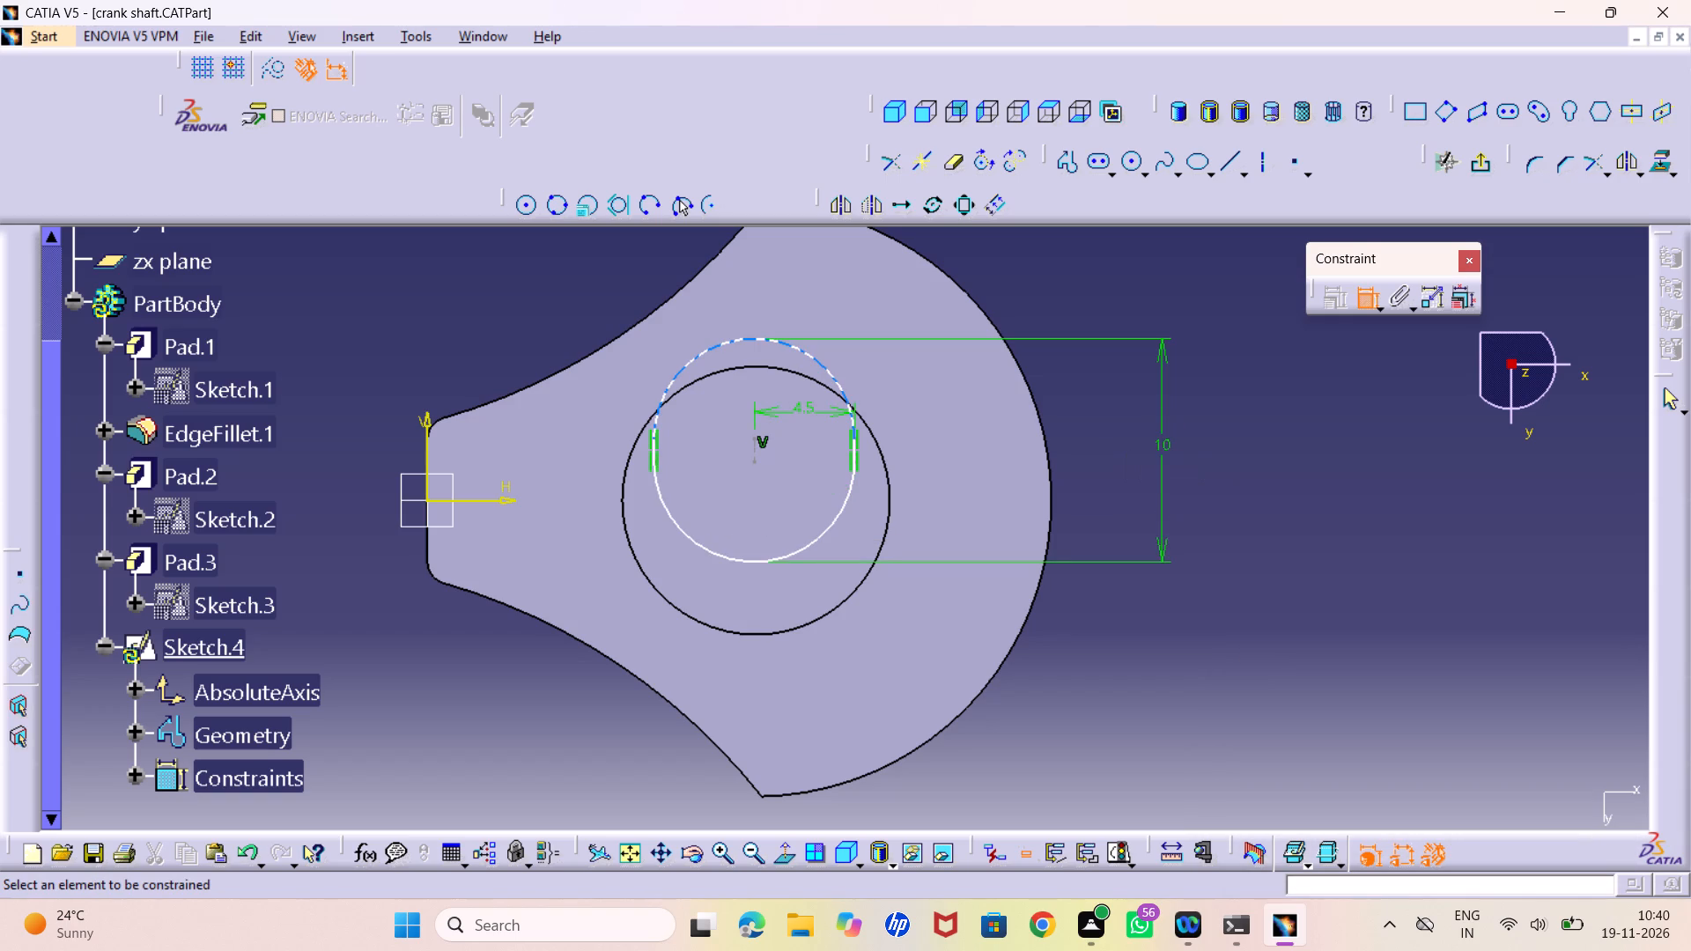
pyautogui.press('1')
pyautogui.press('3')
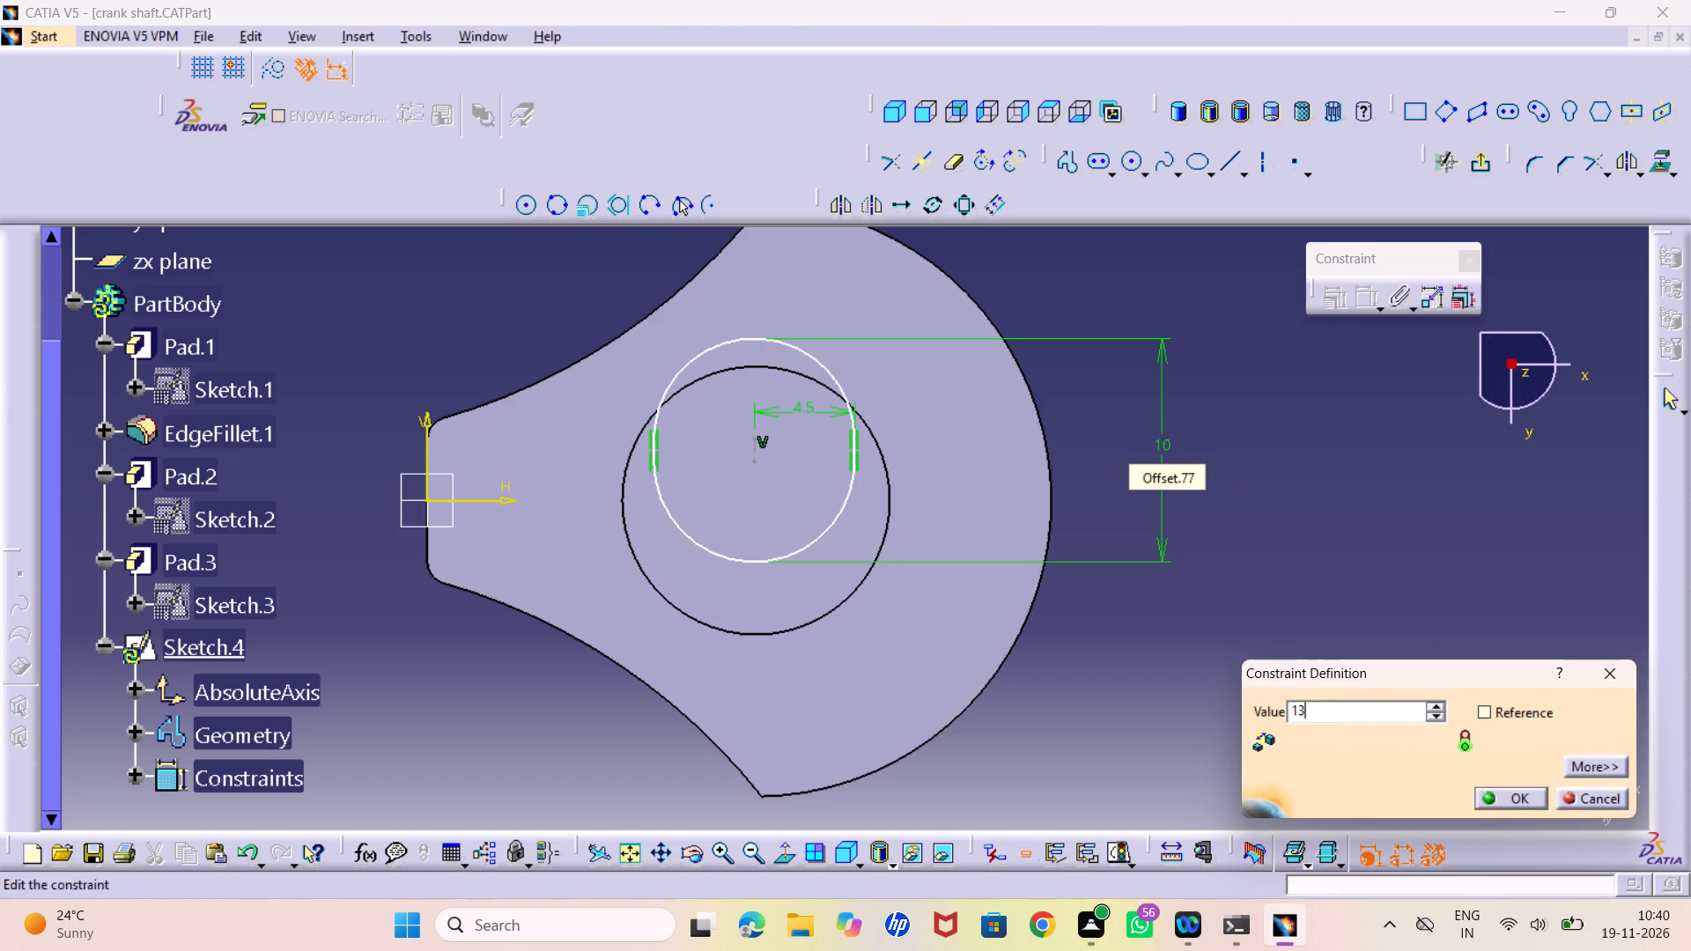
pyautogui.press('Return')
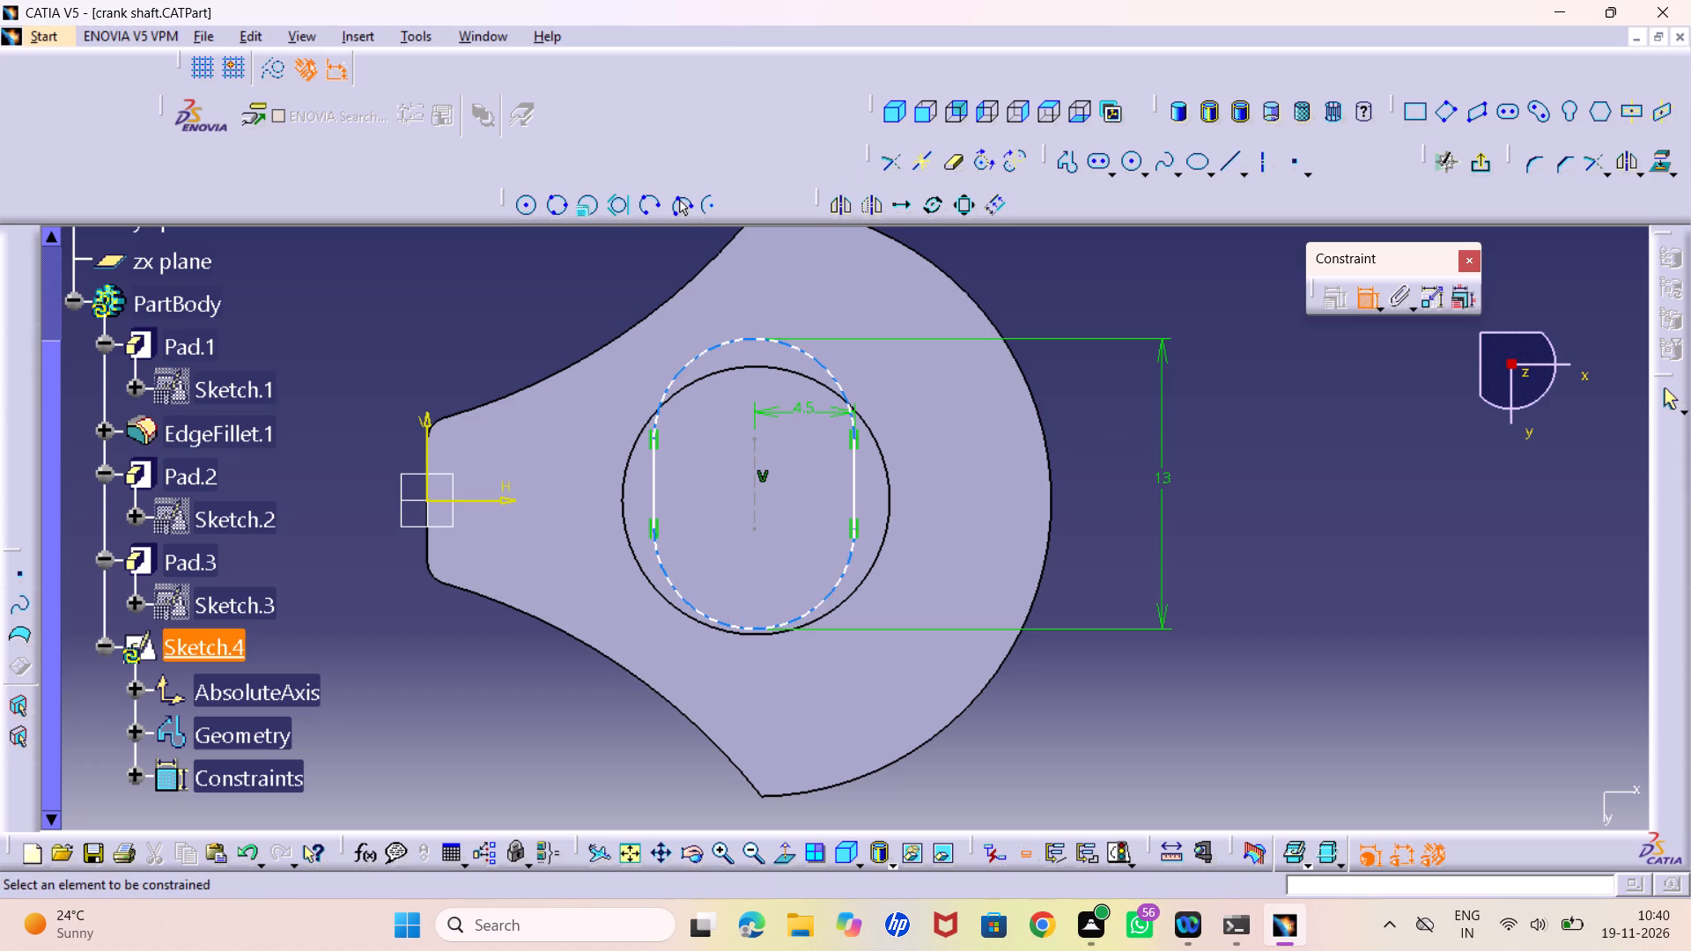
pyautogui.click(1364, 302)
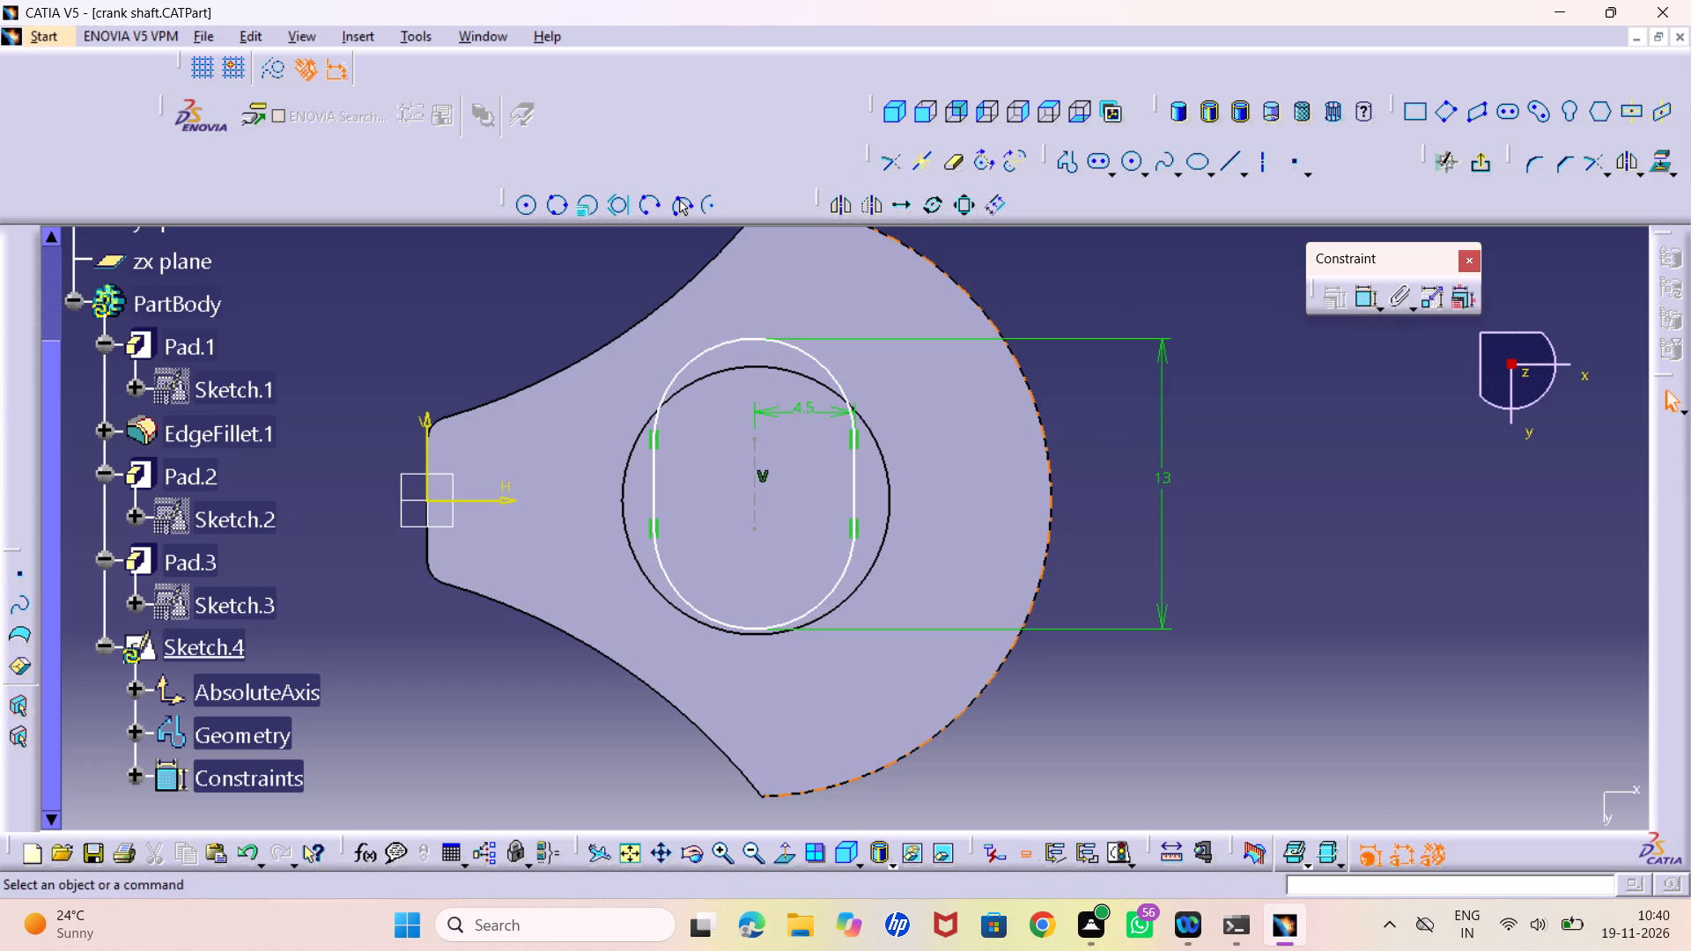
# Move the 13 mm long elongated hole so it is centred by eye over the shaft's circular edge.
pyautogui.moveTo(742, 339); pyautogui.dragTo(742, 358)
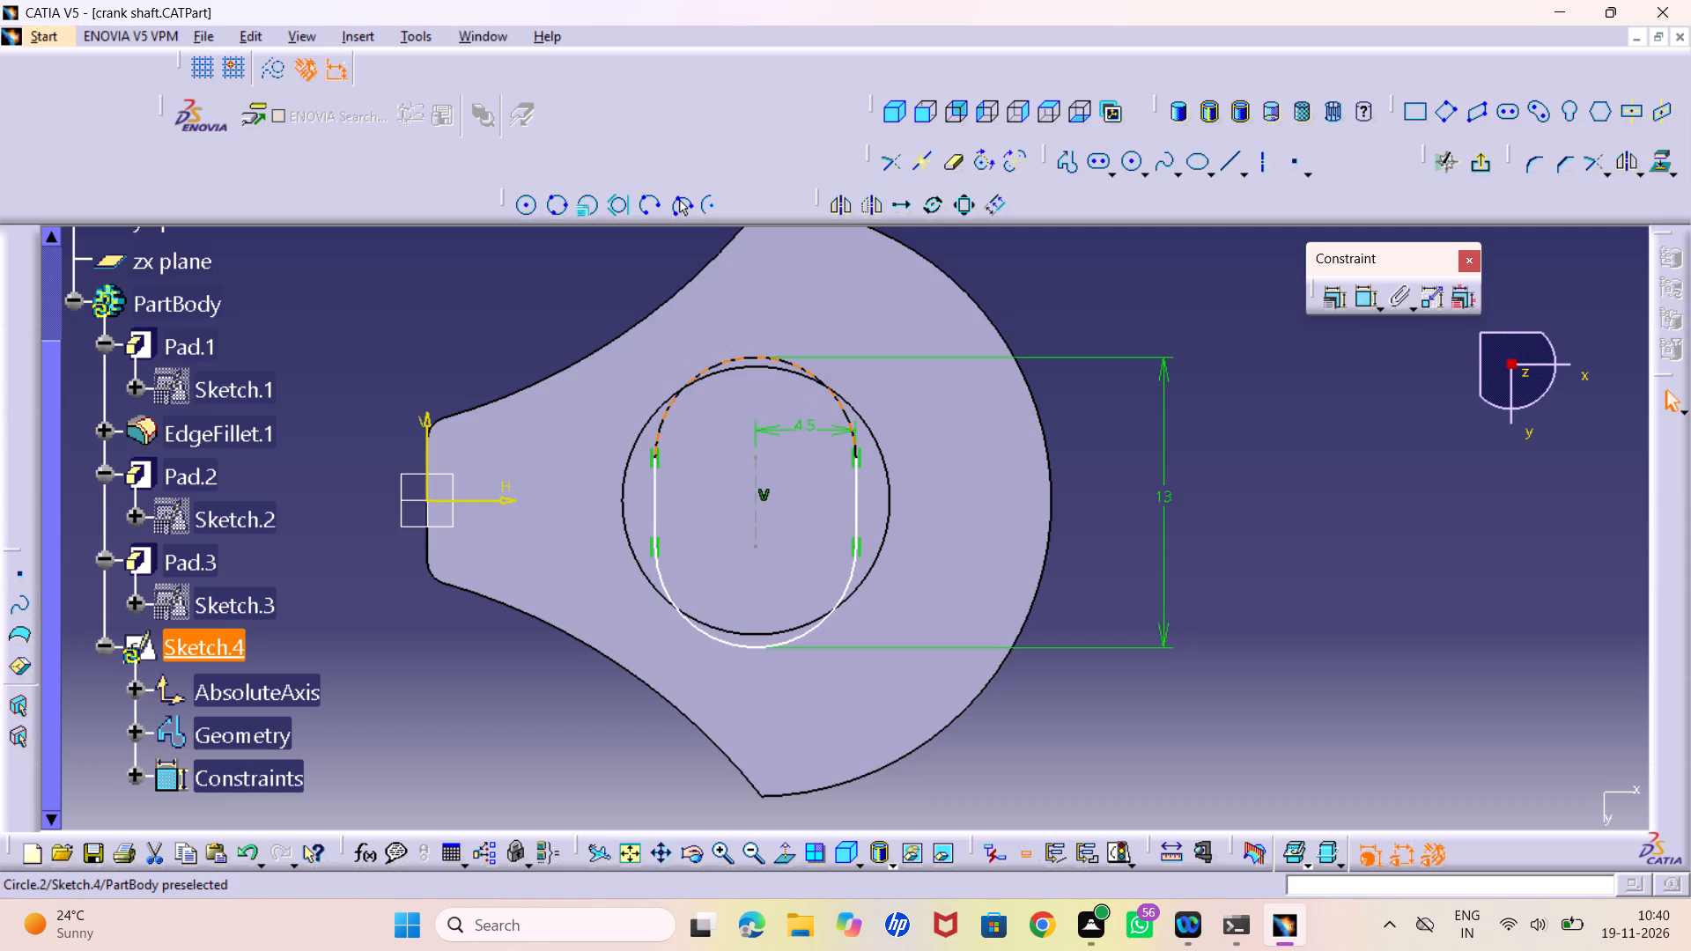
pyautogui.moveTo(742, 358); pyautogui.dragTo(739, 353)
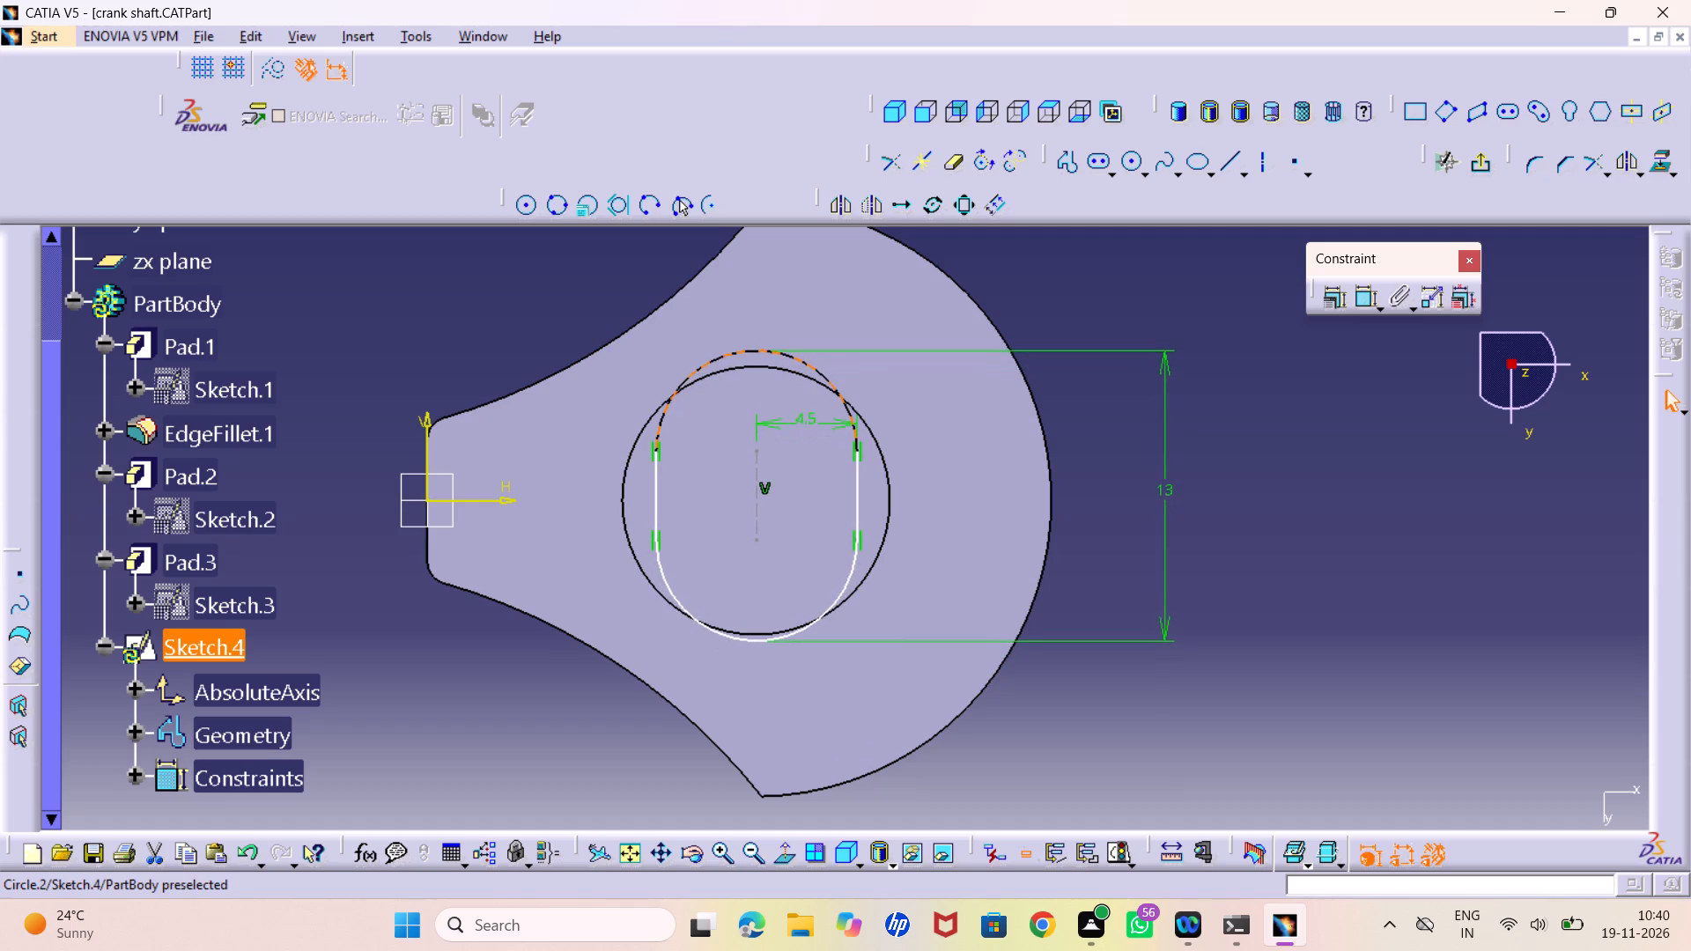
pyautogui.moveTo(739, 353); pyautogui.dragTo(742, 353)
pyautogui.click(1329, 460)
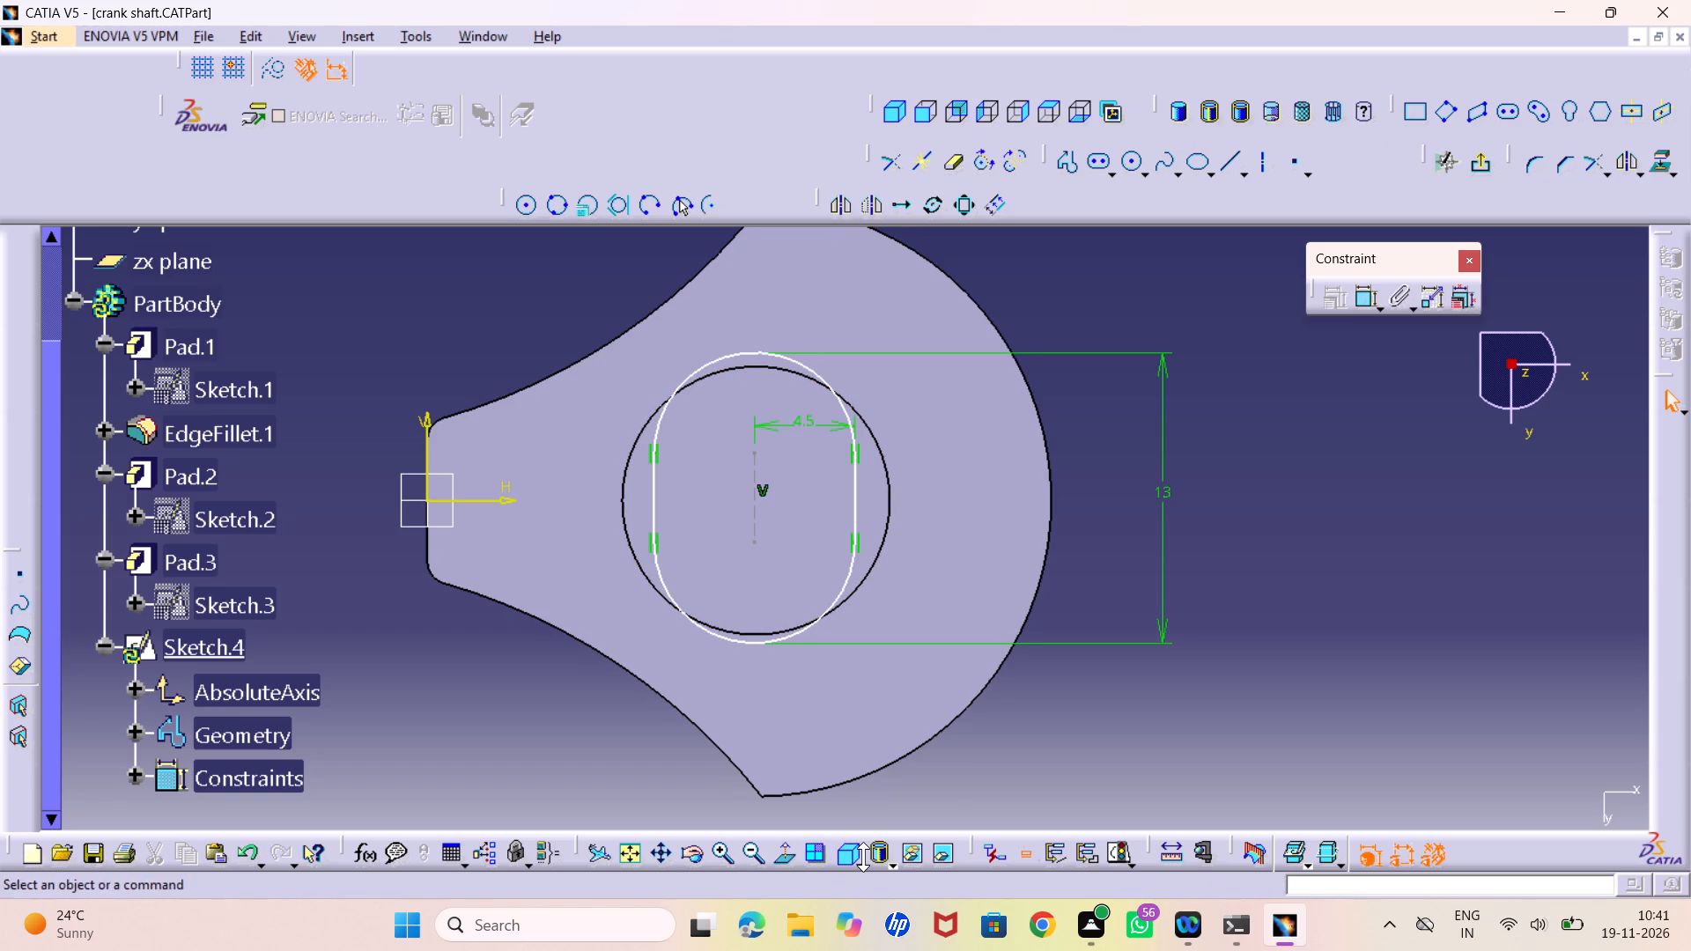
# Examine how the elongated hole fits the shaft's end face from the reverse side and in an isometric view.
pyautogui.click(772, 857)
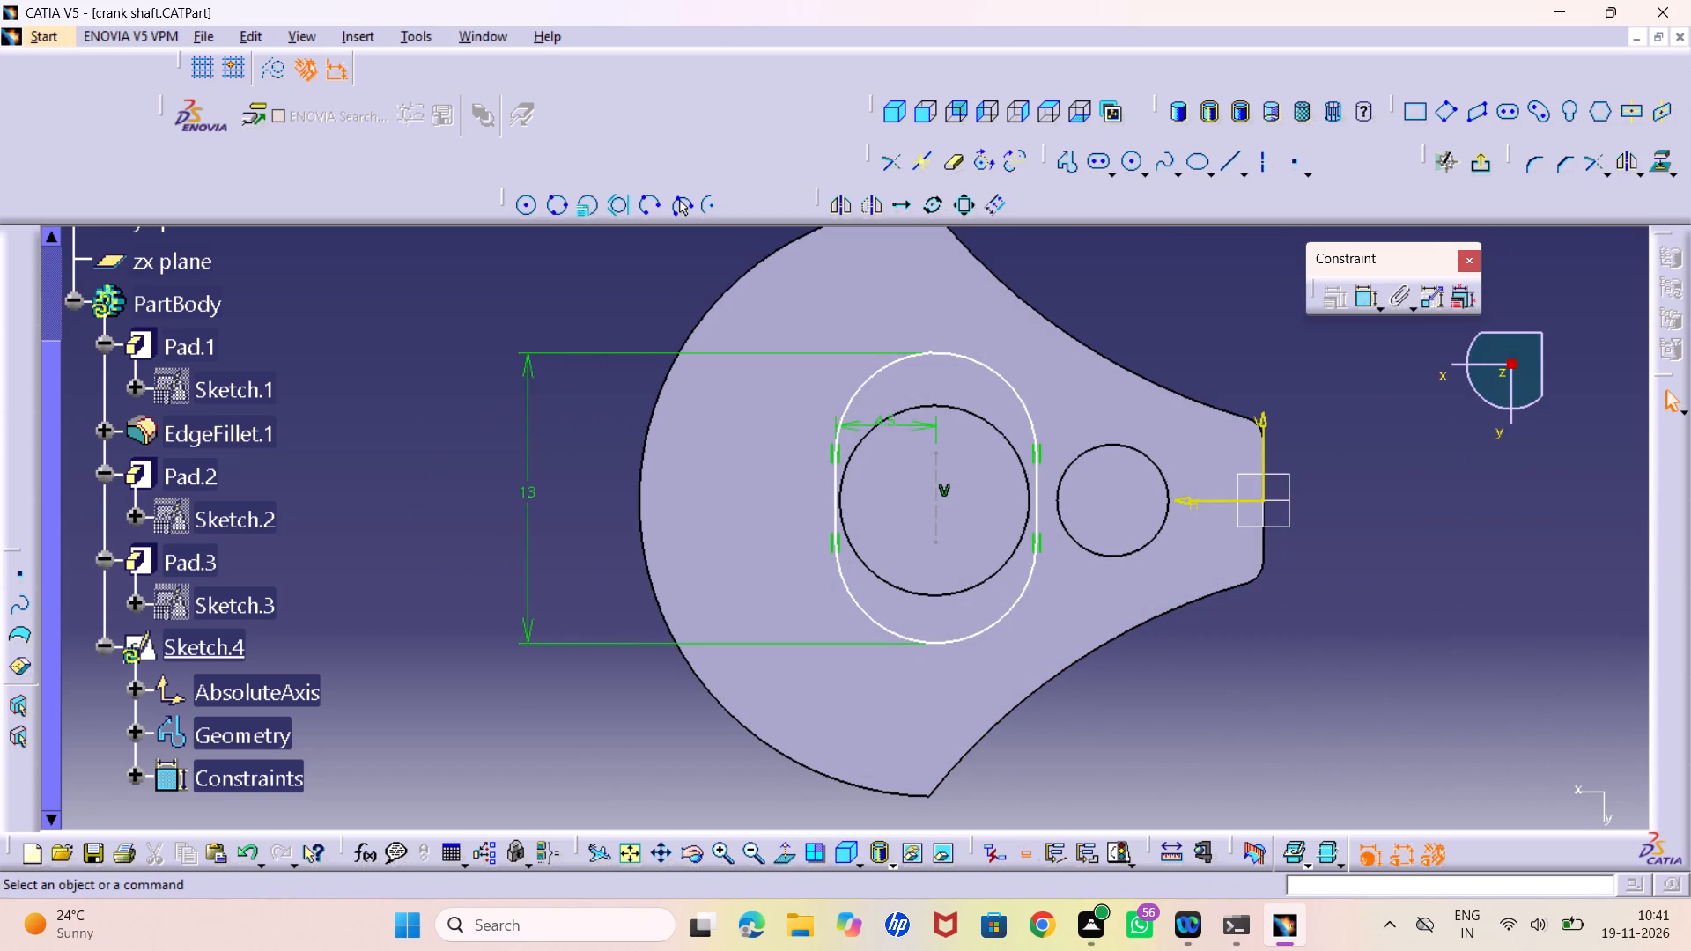
pyautogui.hotkey('ctrl', 'z')
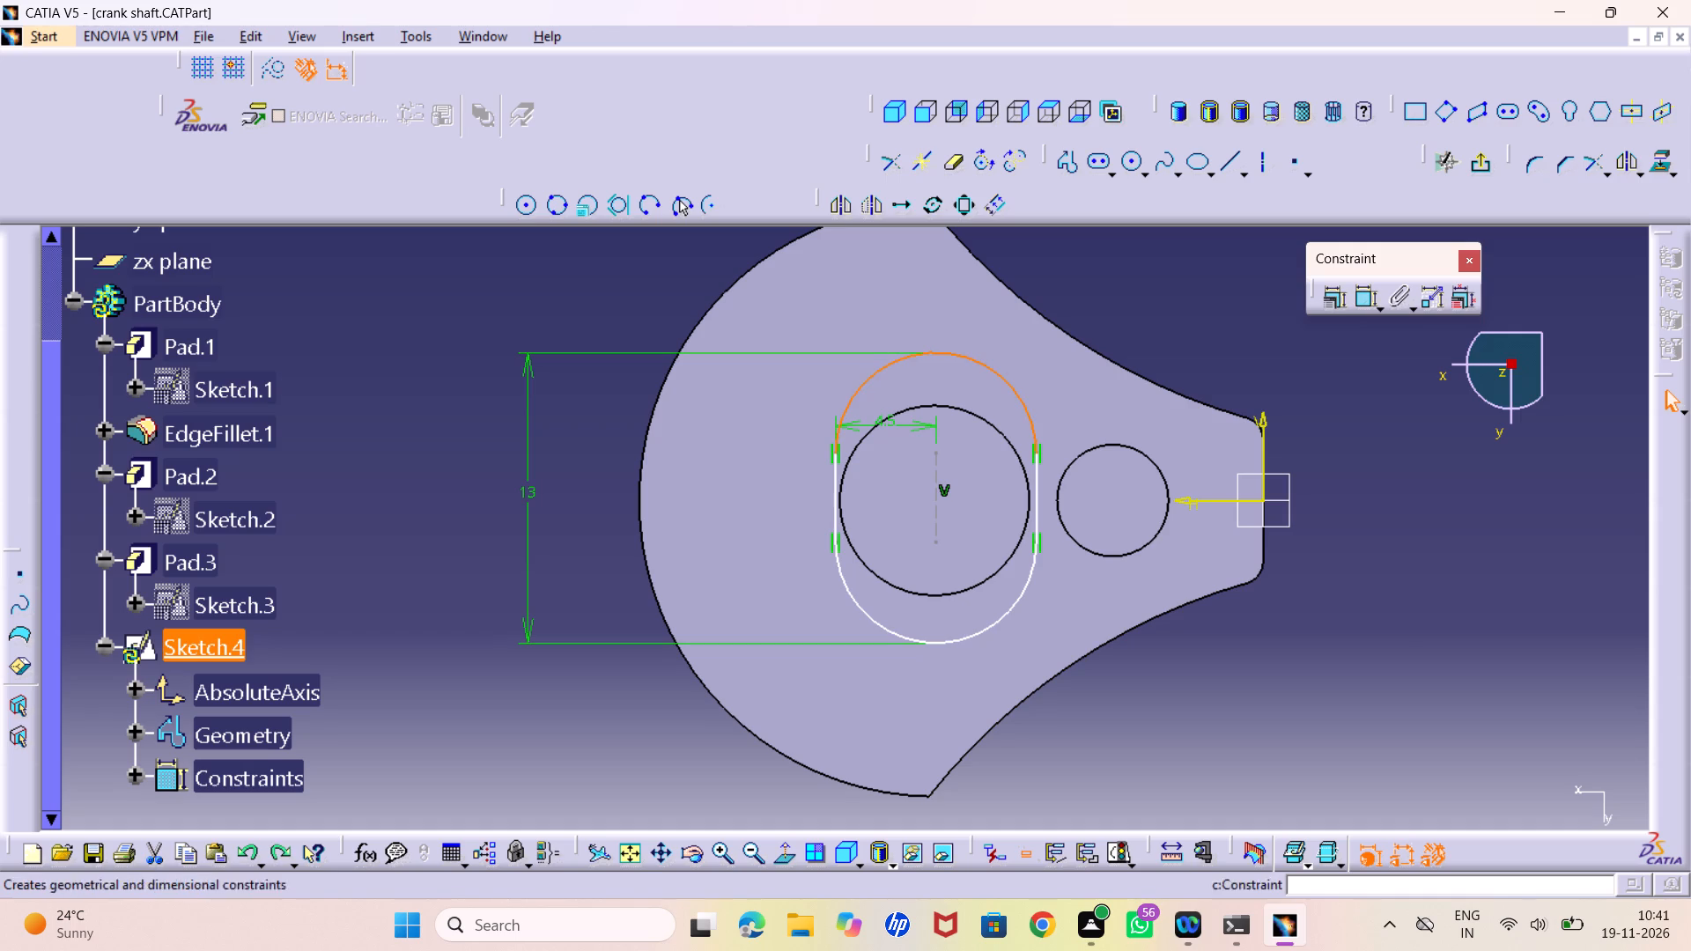
pyautogui.click(885, 111)
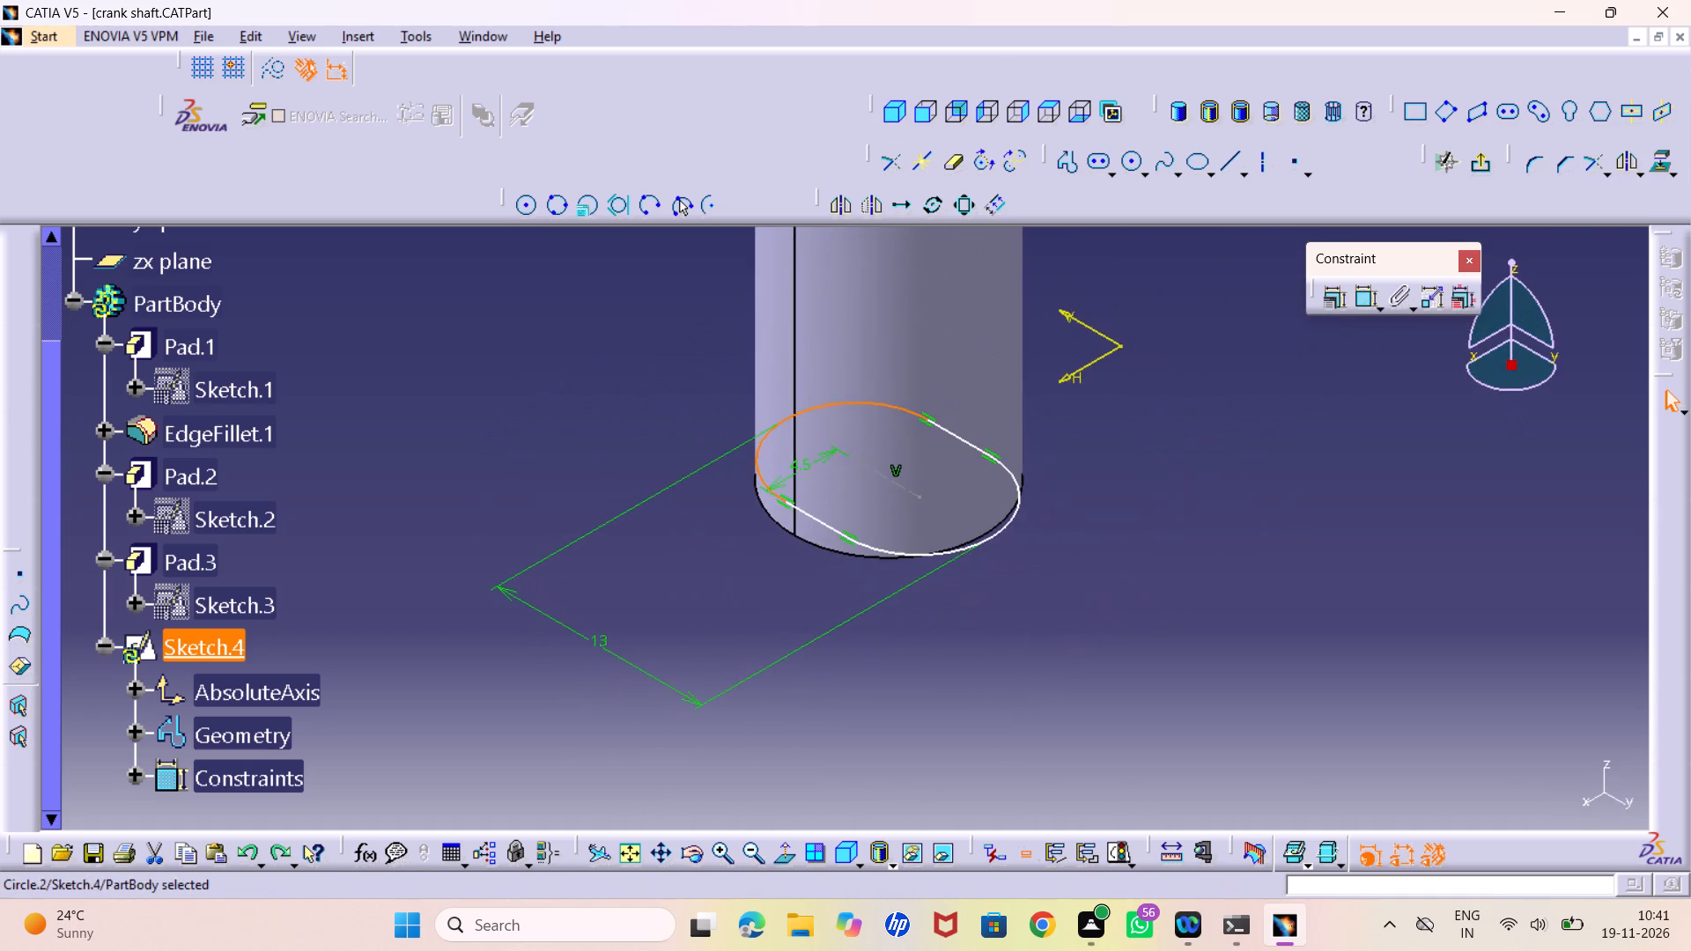
pyautogui.moveTo(1053, 471); pyautogui.dragTo(1079, 542, button='middle')
pyautogui.rightClick(1053, 471)
pyautogui.moveTo(1038, 498); pyautogui.dragTo(1111, 620, button='middle')
pyautogui.moveTo(1108, 595); pyautogui.dragTo(1122, 628, button='middle')
pyautogui.rightClick(1108, 595)
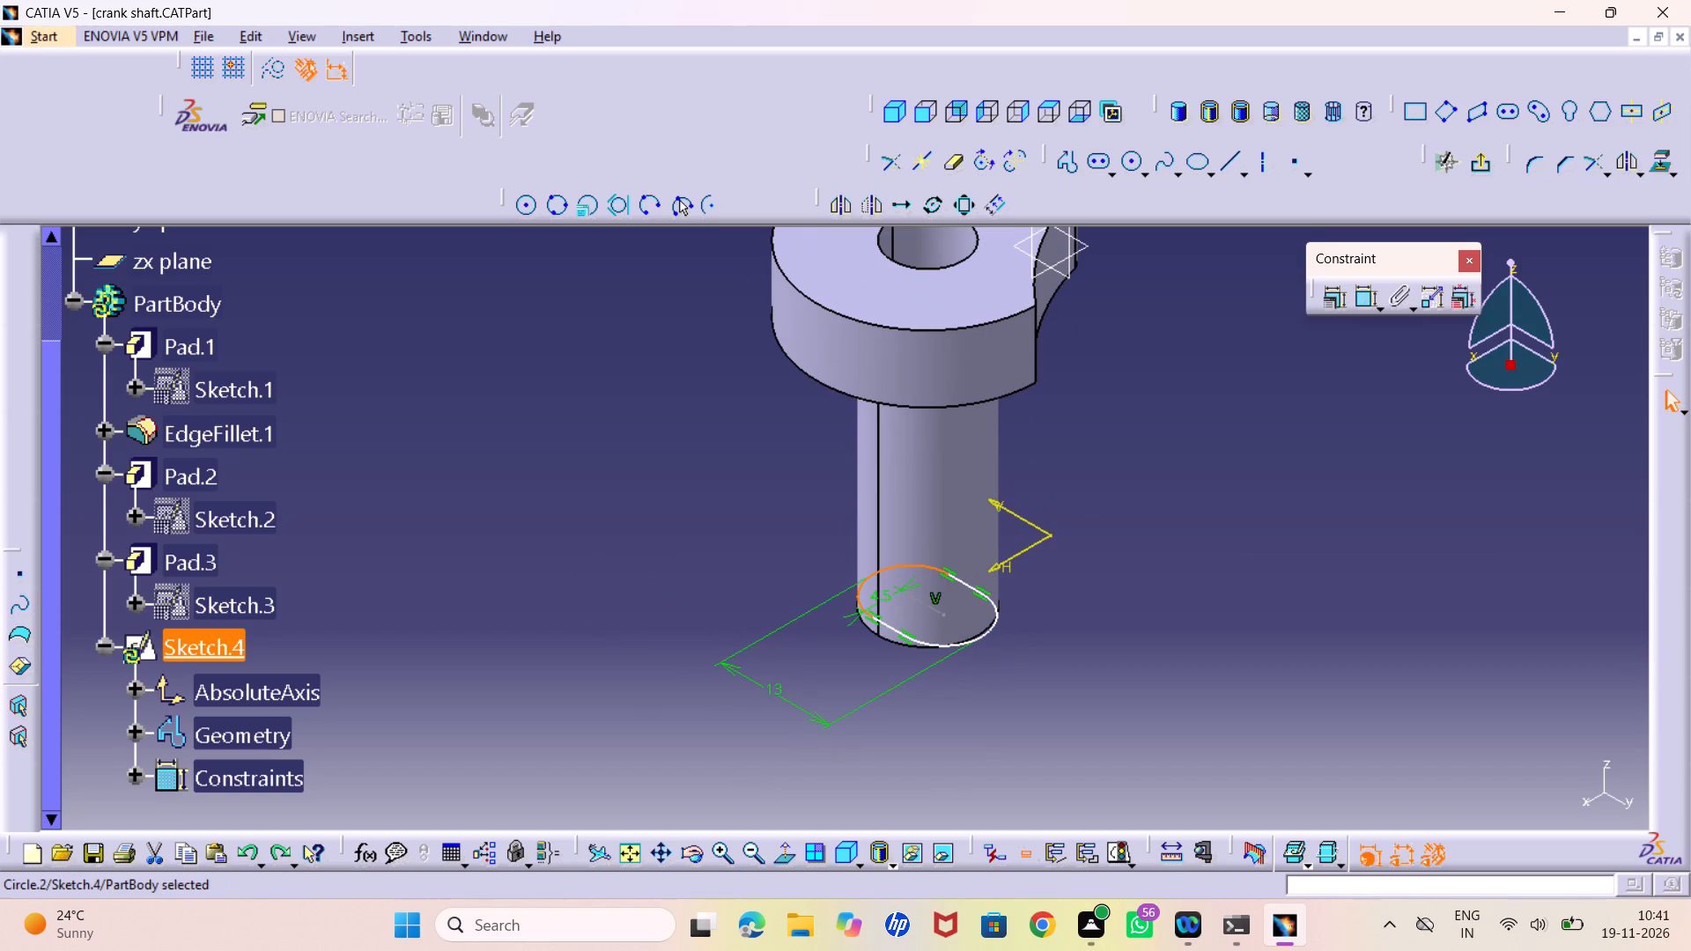
pyautogui.click(1177, 543)
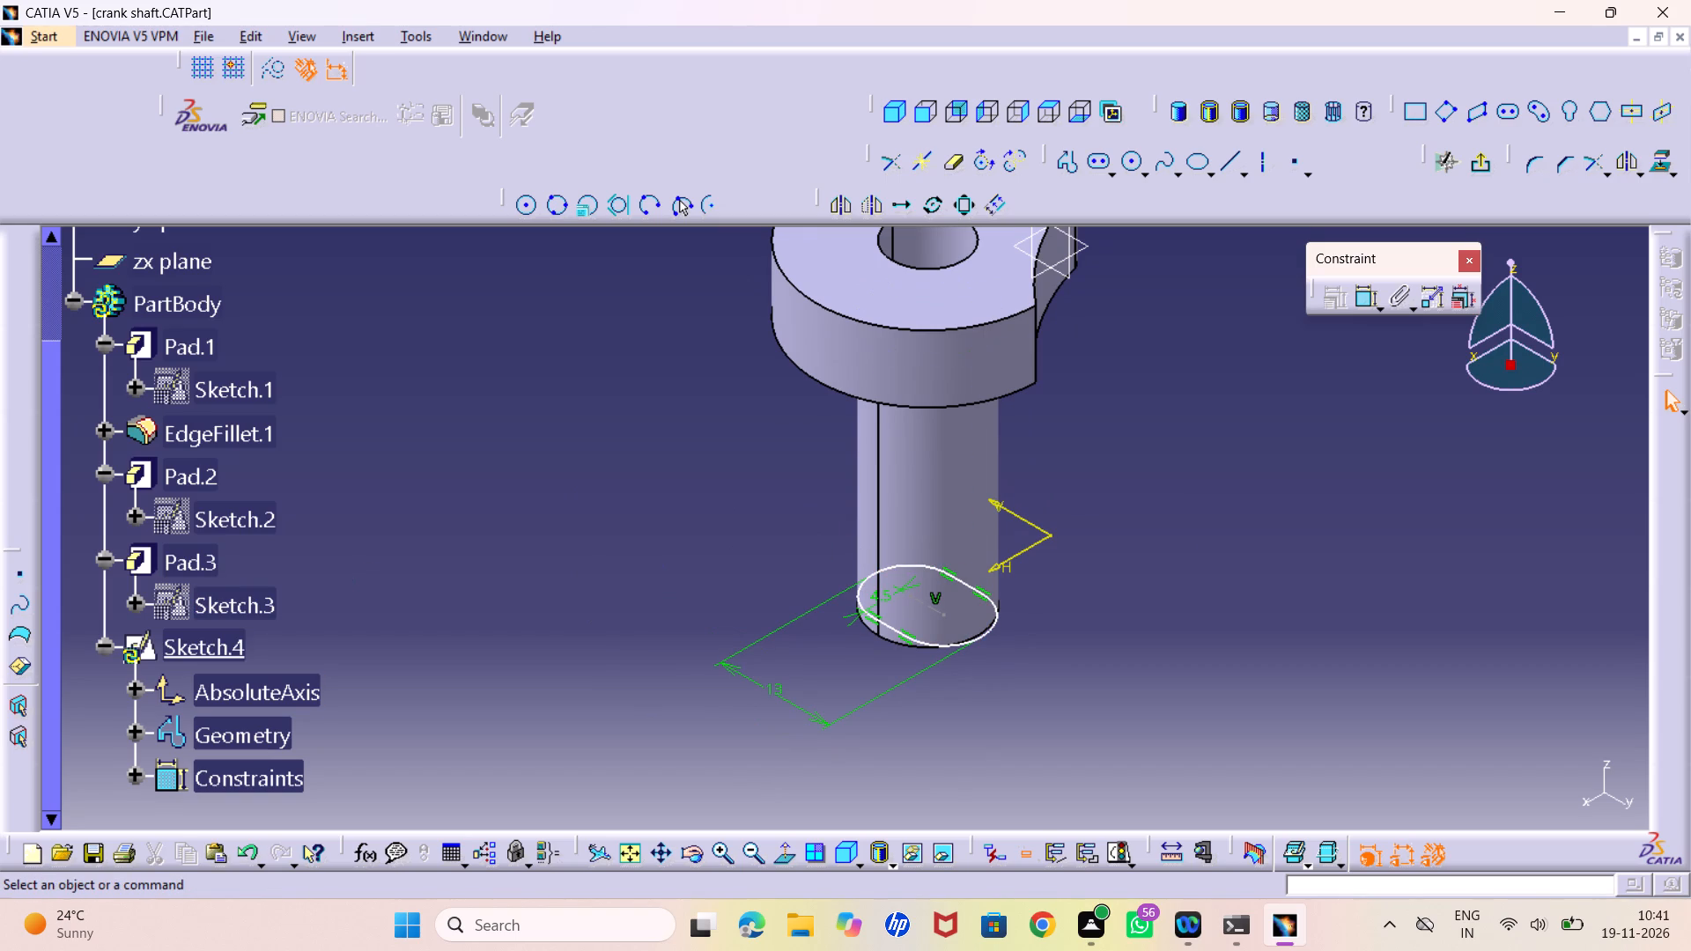
# Open Sketch.3, the shaft's circular profile, for editing and view the whole circle.
pyautogui.doubleClick(225, 610)
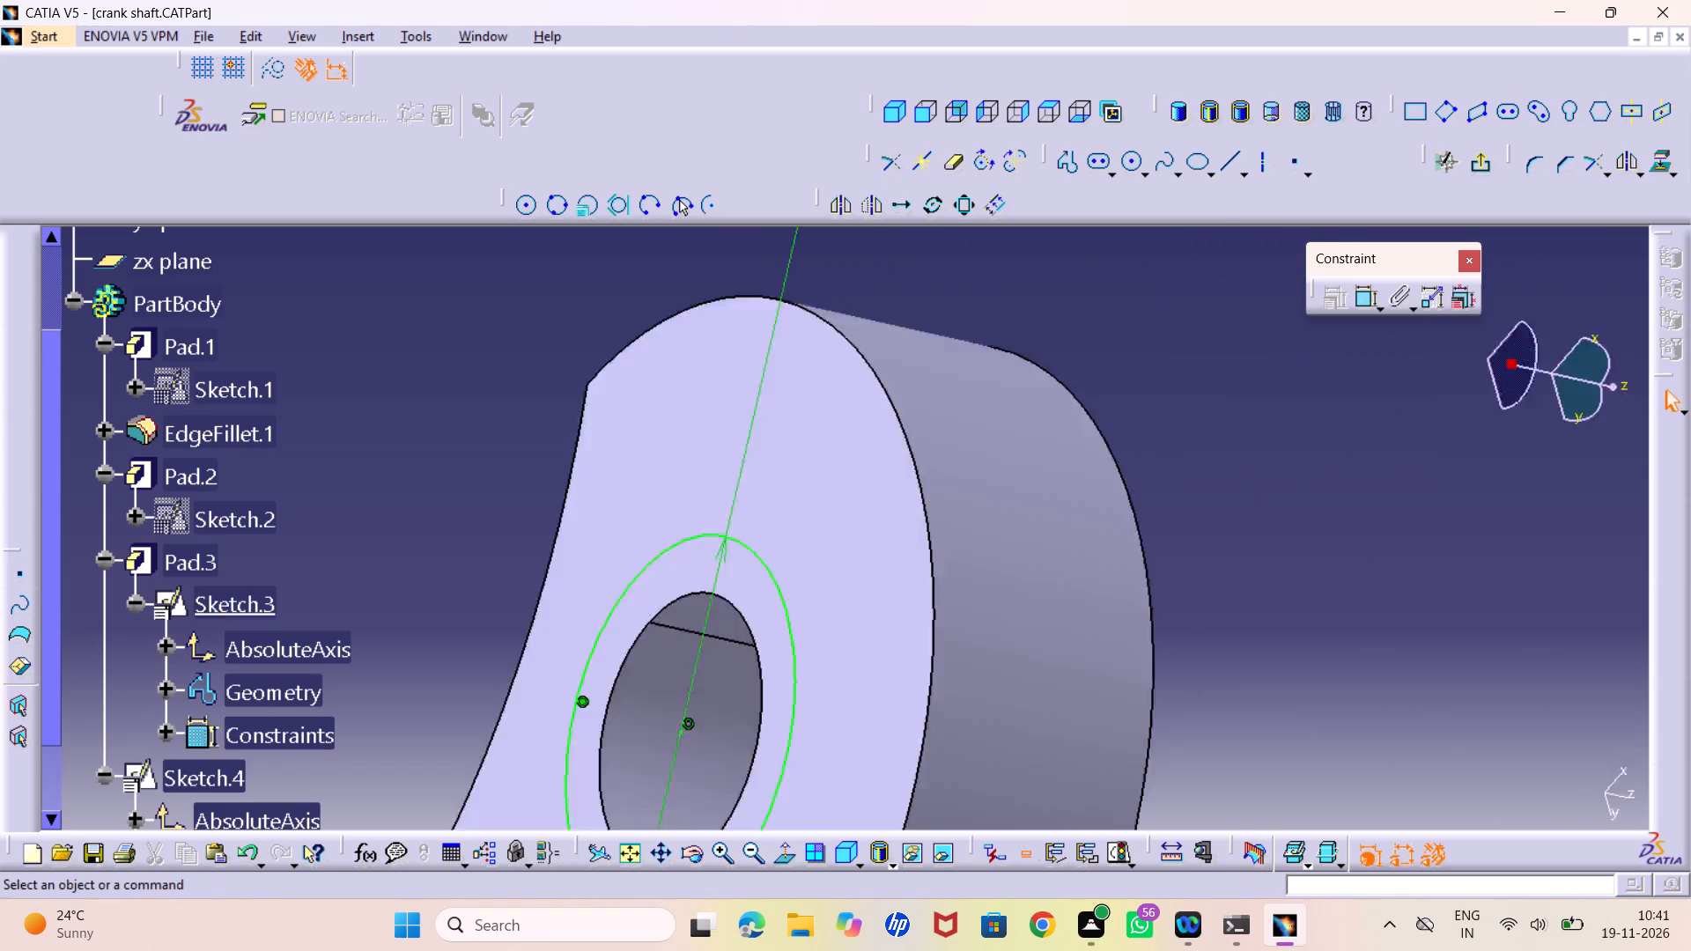
pyautogui.moveTo(602, 602); pyautogui.dragTo(634, 643, button='middle')
pyautogui.rightClick(602, 602)
pyautogui.moveTo(617, 520); pyautogui.dragTo(839, 721, button='middle')
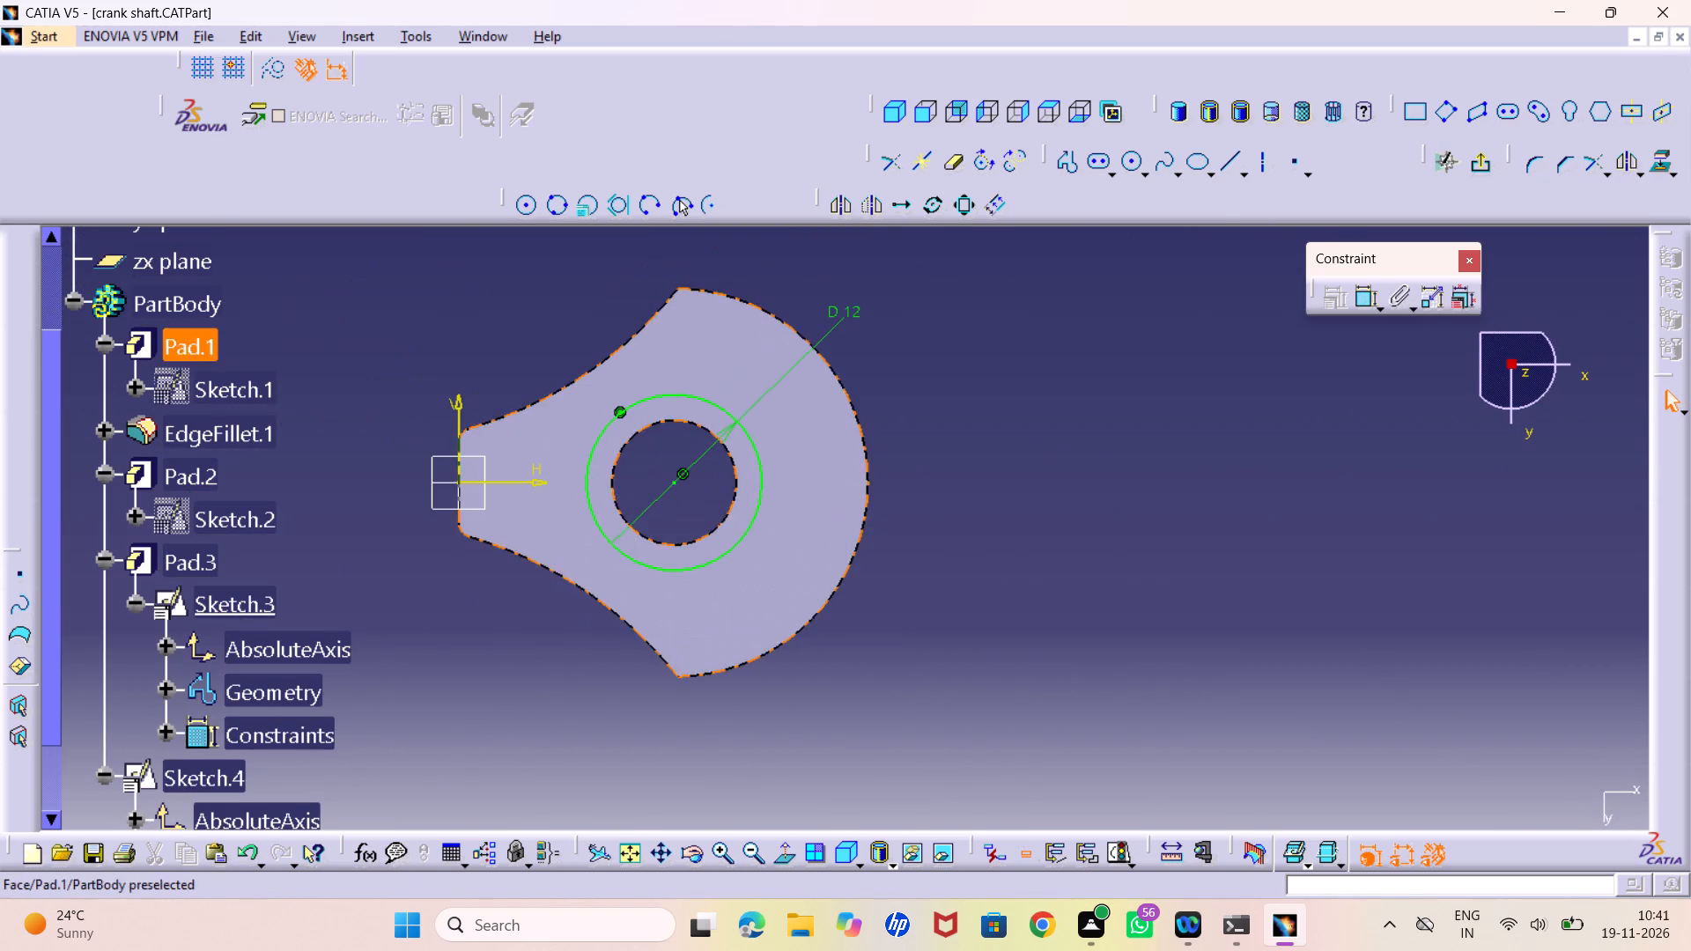
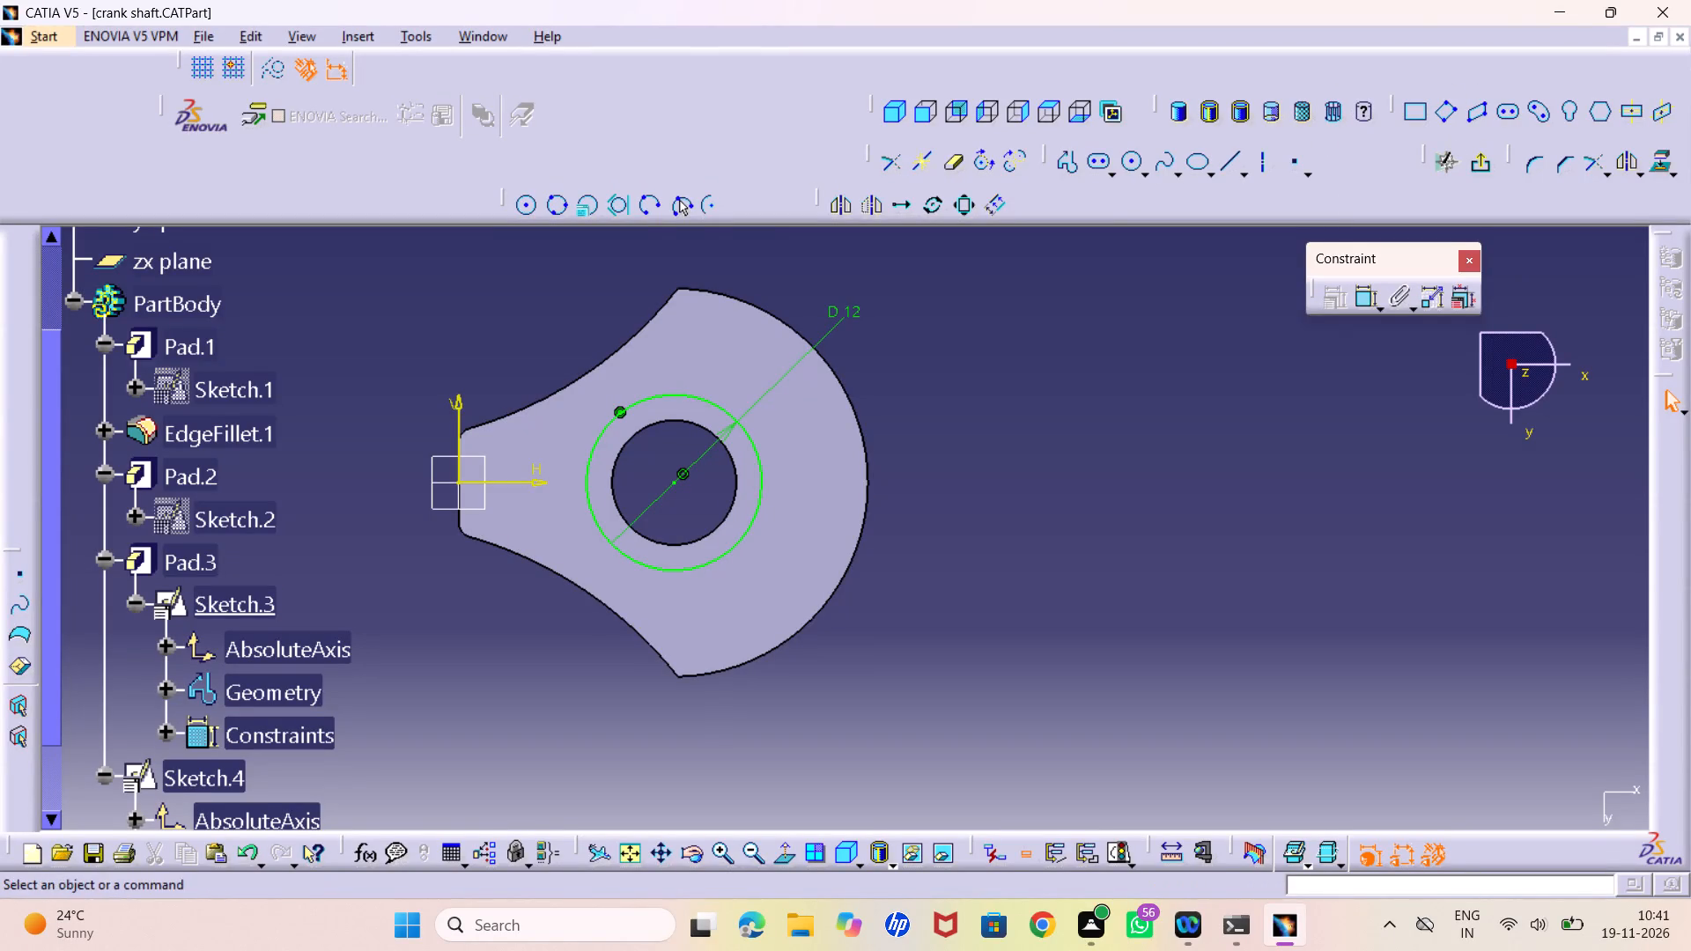
# Browse the saved files in Documents to the CATIA engine blower folder and look over its contents without opening any.
pyautogui.scroll(-2, 314, 533)
pyautogui.scroll(-2, 185, 655)
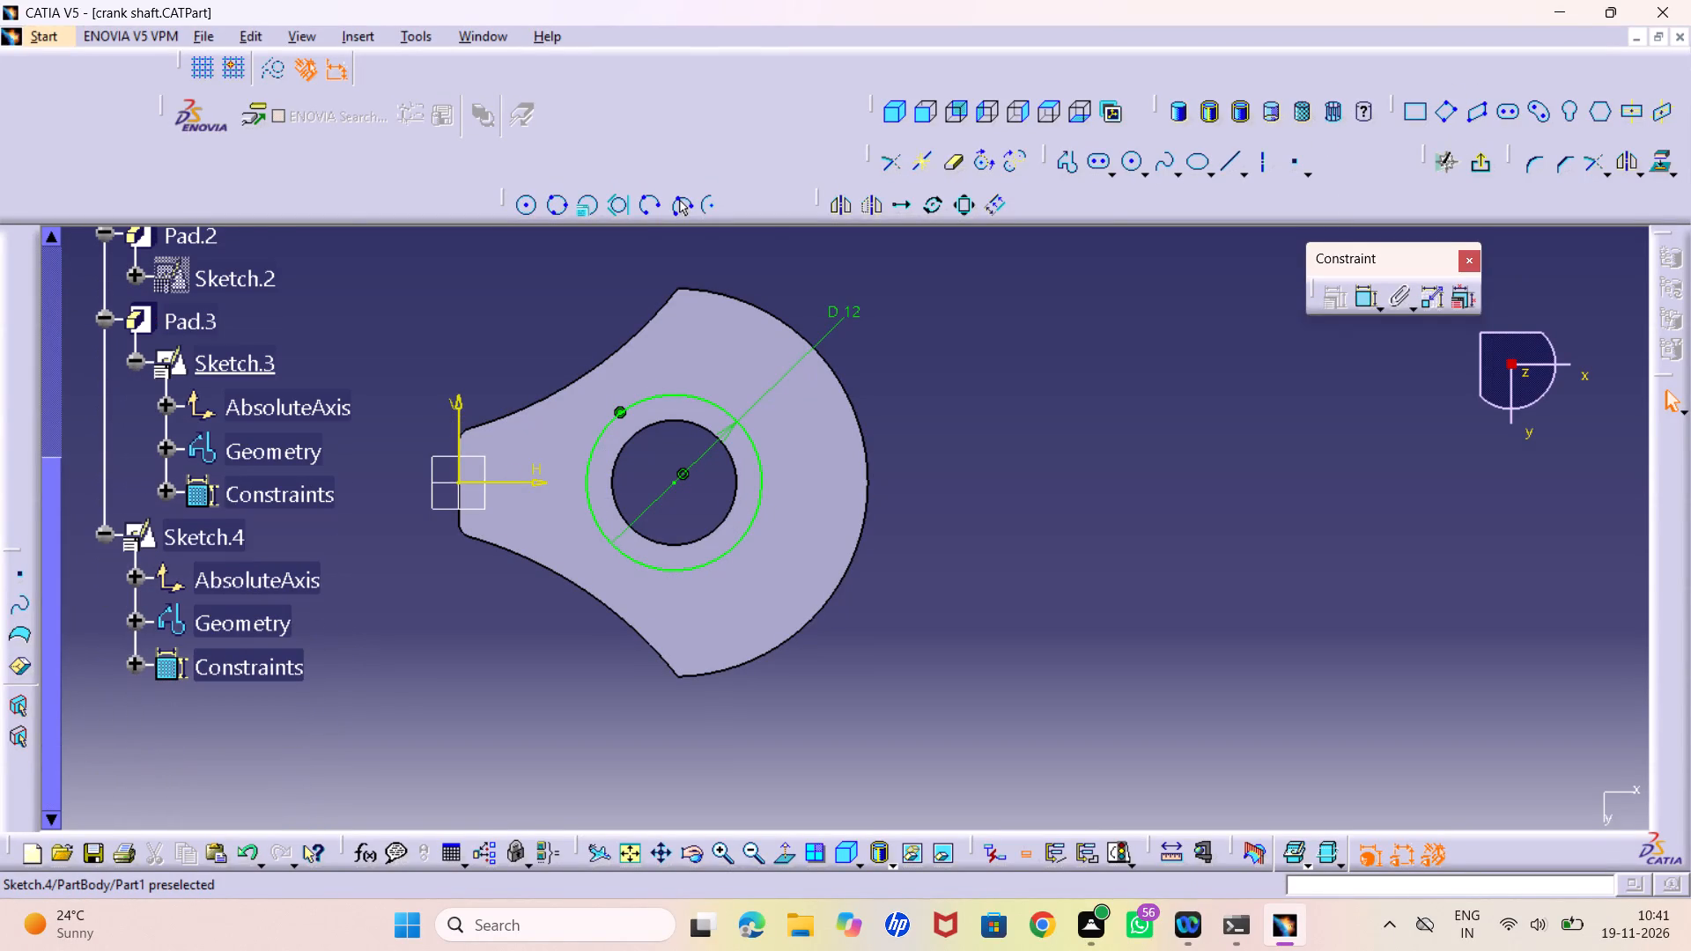
pyautogui.click(60, 849)
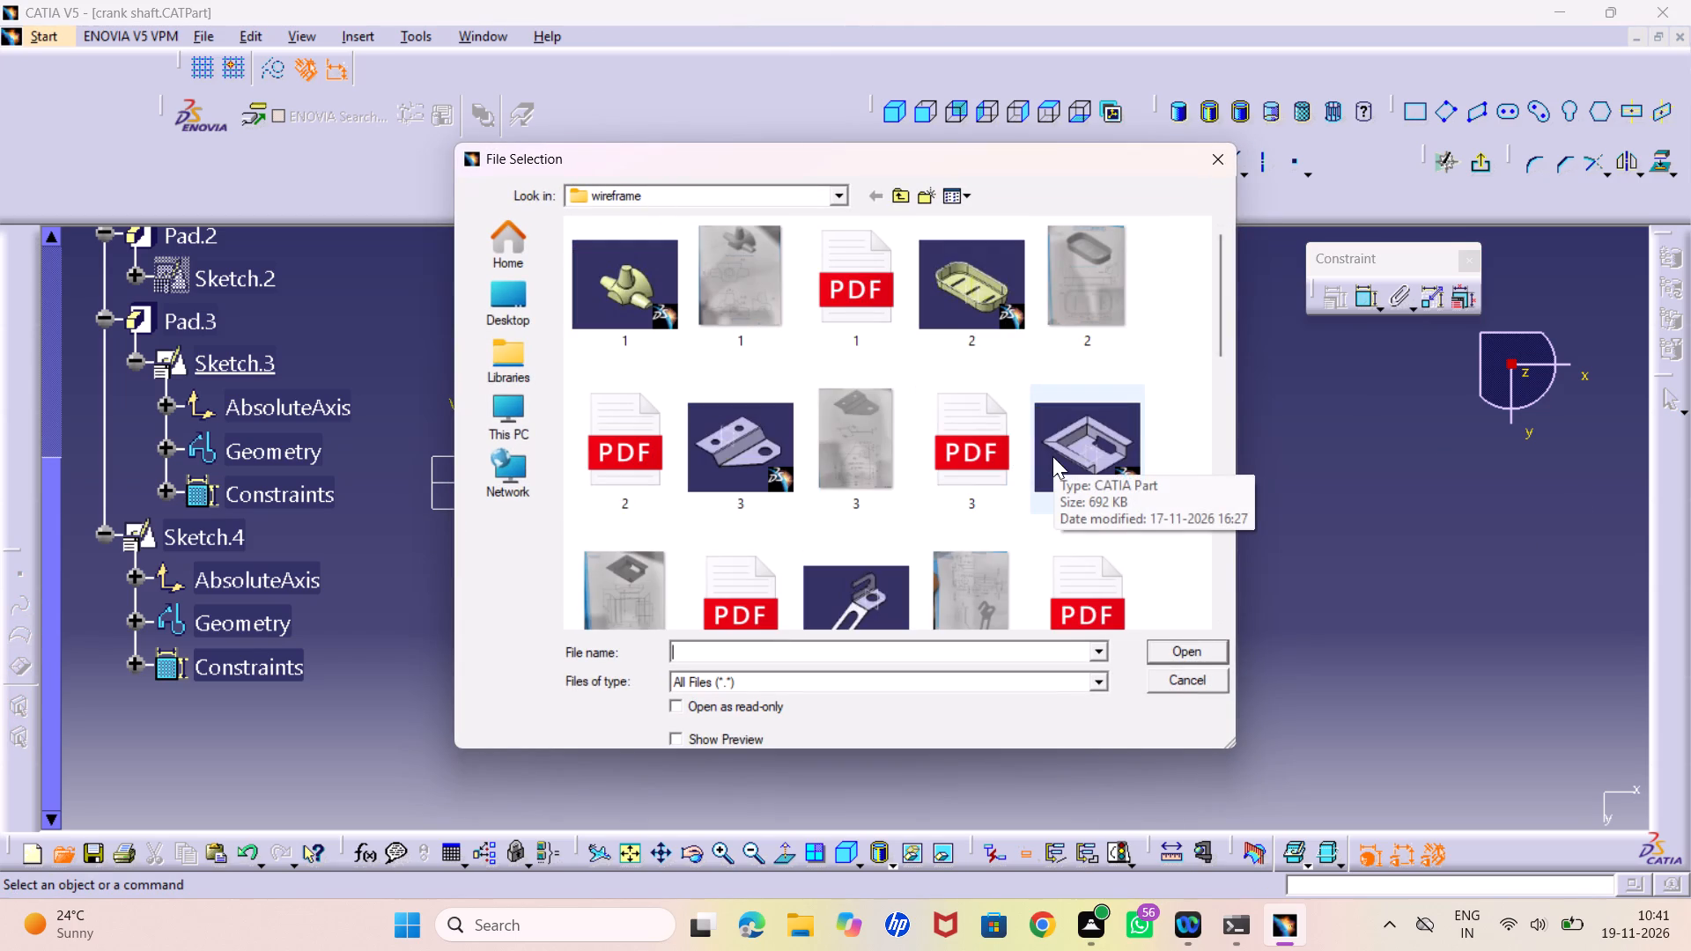
pyautogui.scroll(-2, 1052, 456)
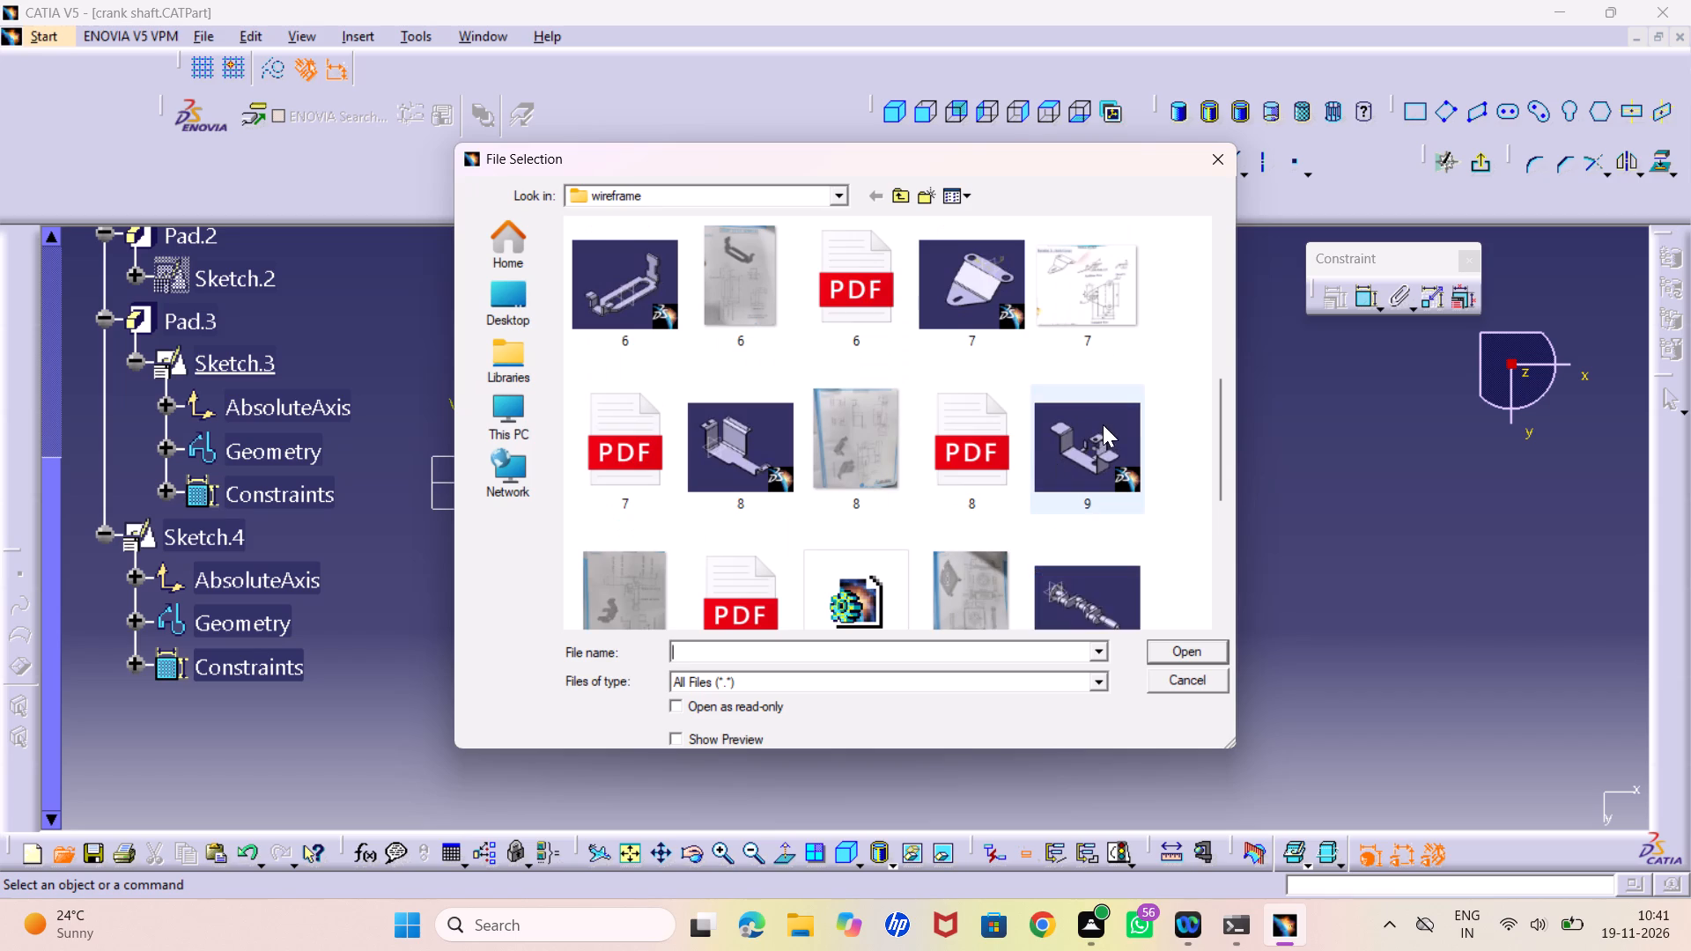
pyautogui.scroll(3, 1103, 424)
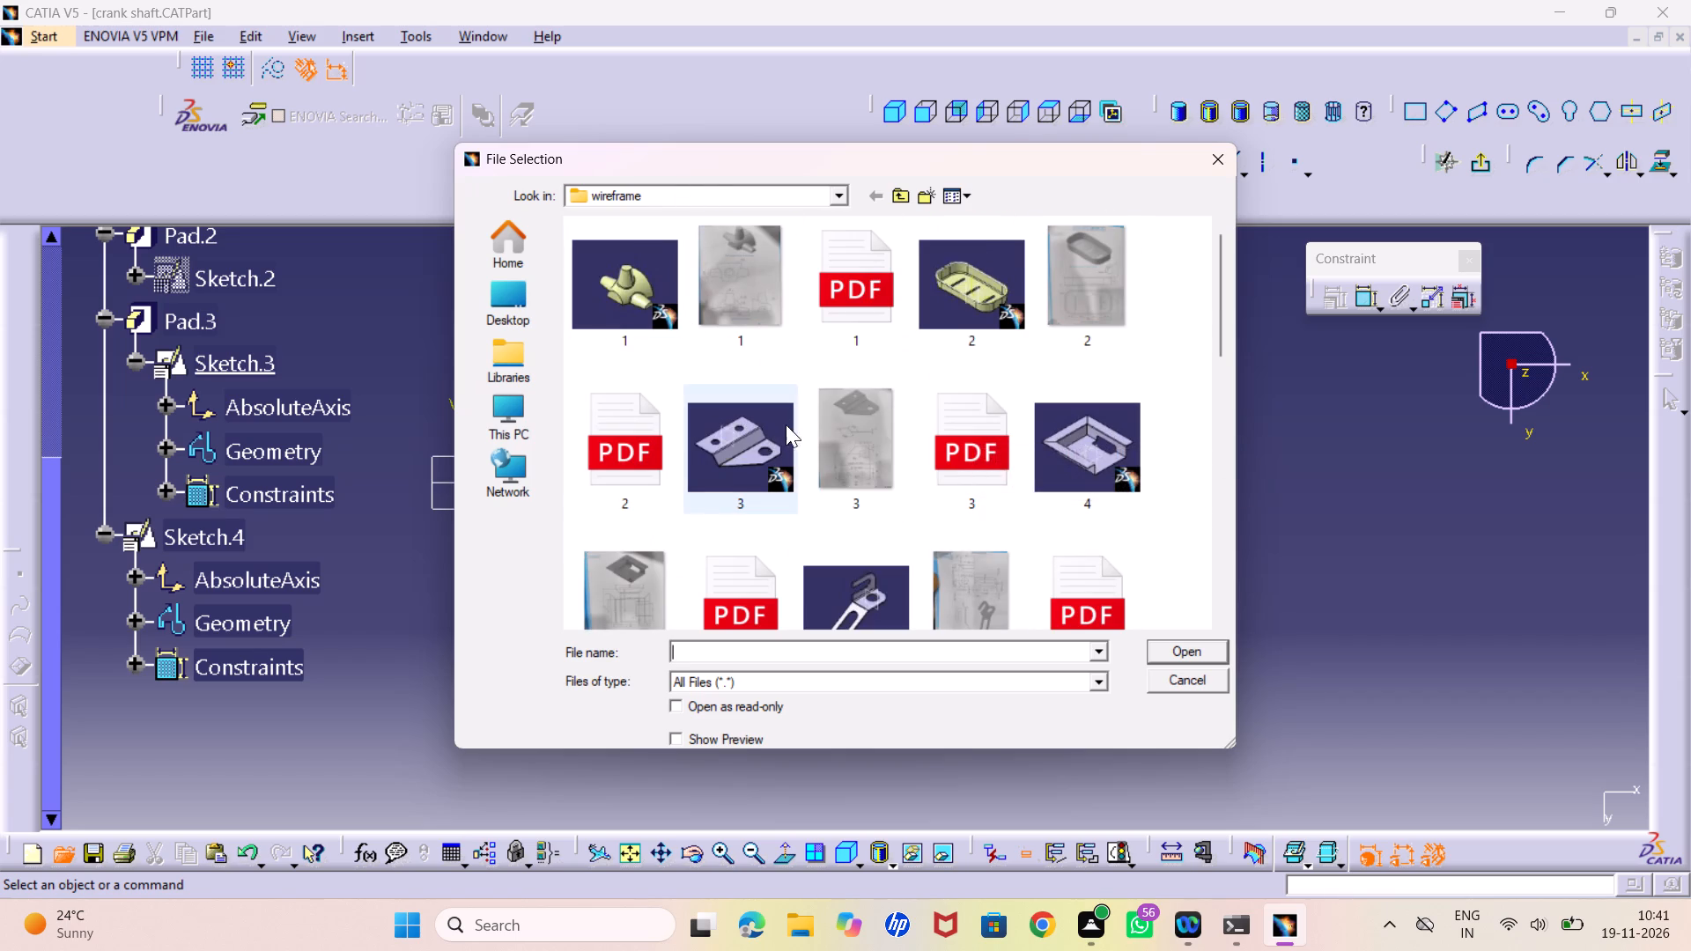
pyautogui.scroll(-3, 869, 428)
pyautogui.scroll(-4, 984, 430)
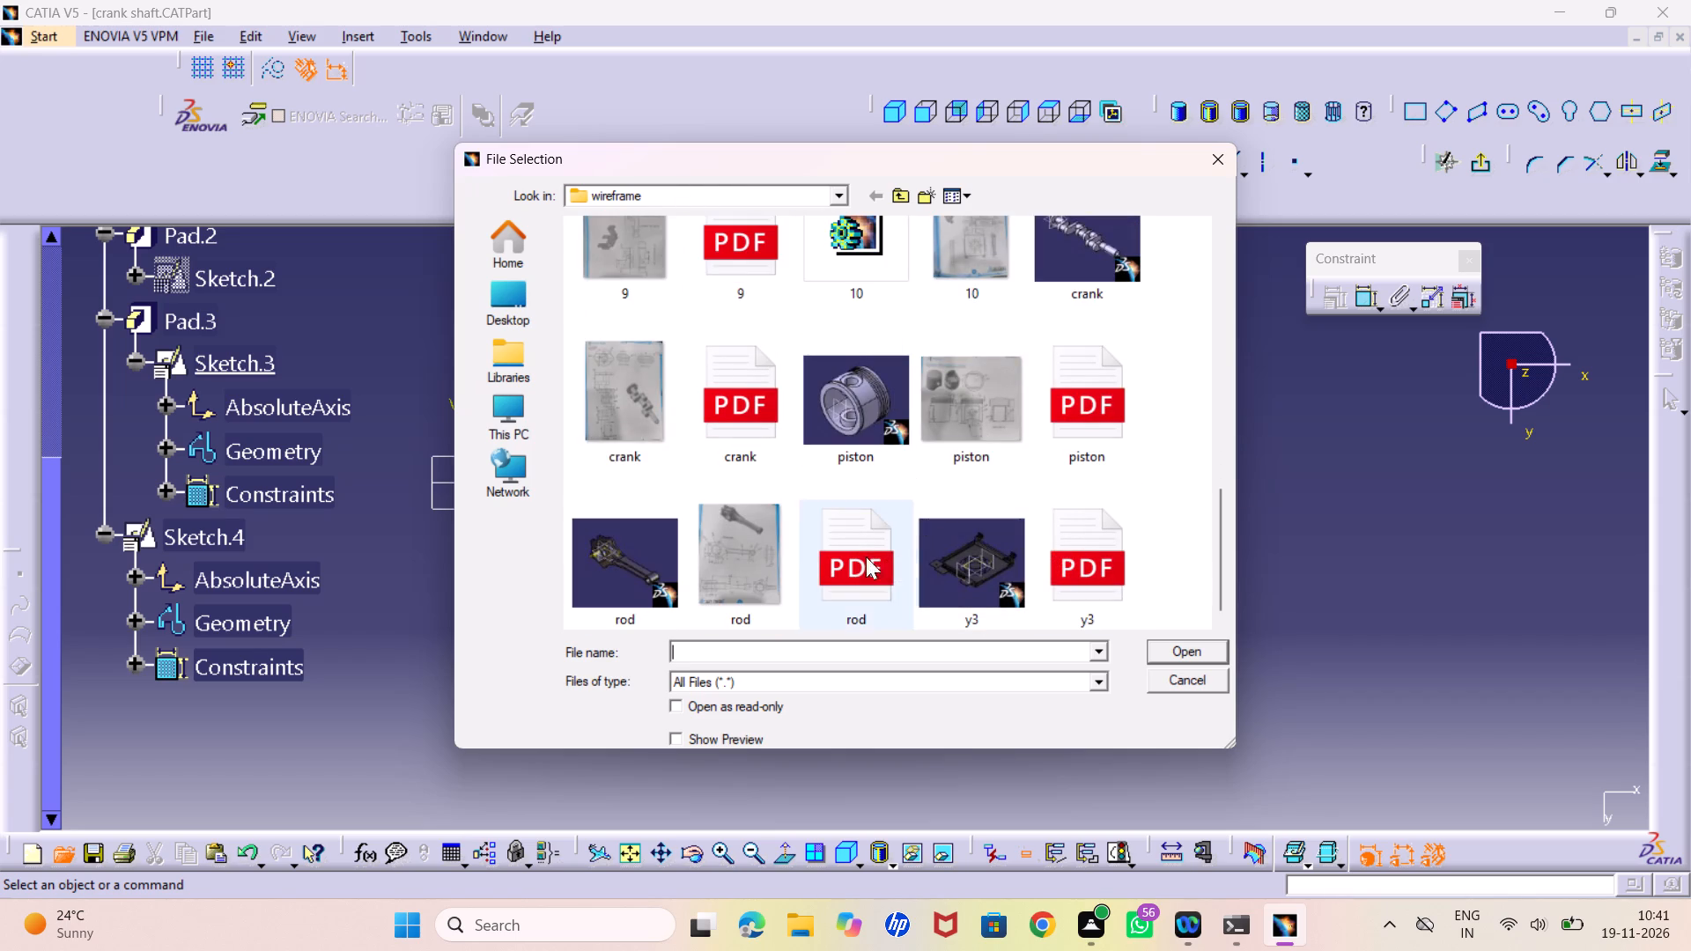
pyautogui.doubleClick(503, 307)
pyautogui.scroll(-1, 663, 370)
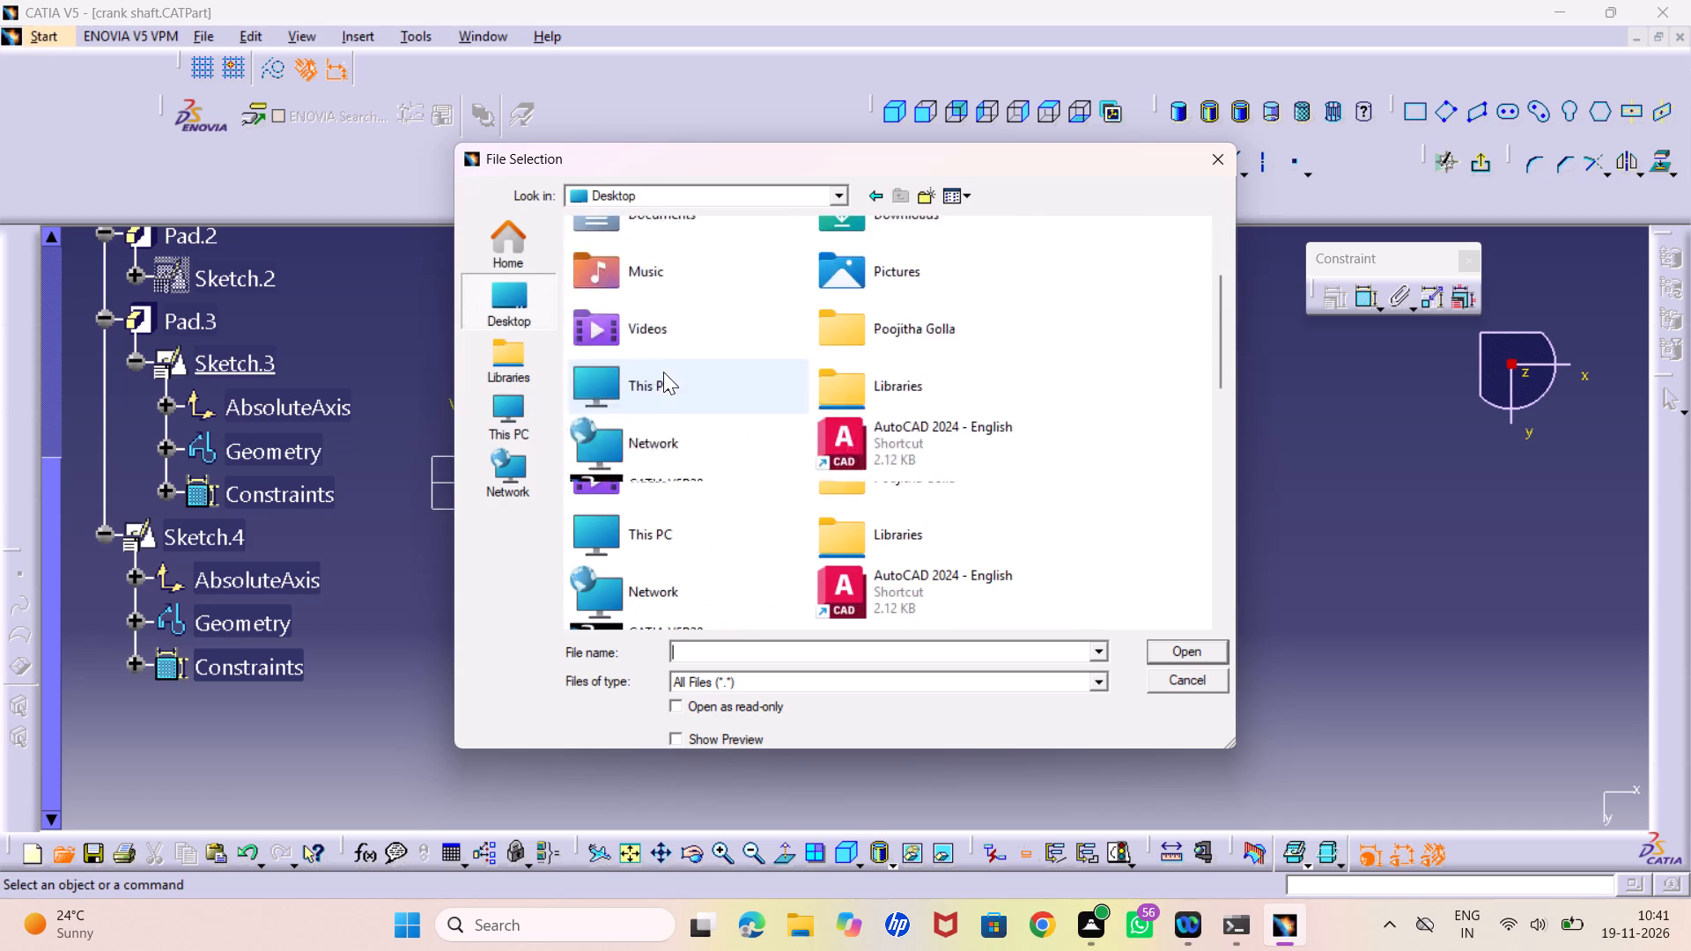
pyautogui.scroll(-1, 663, 372)
pyautogui.scroll(4, 694, 355)
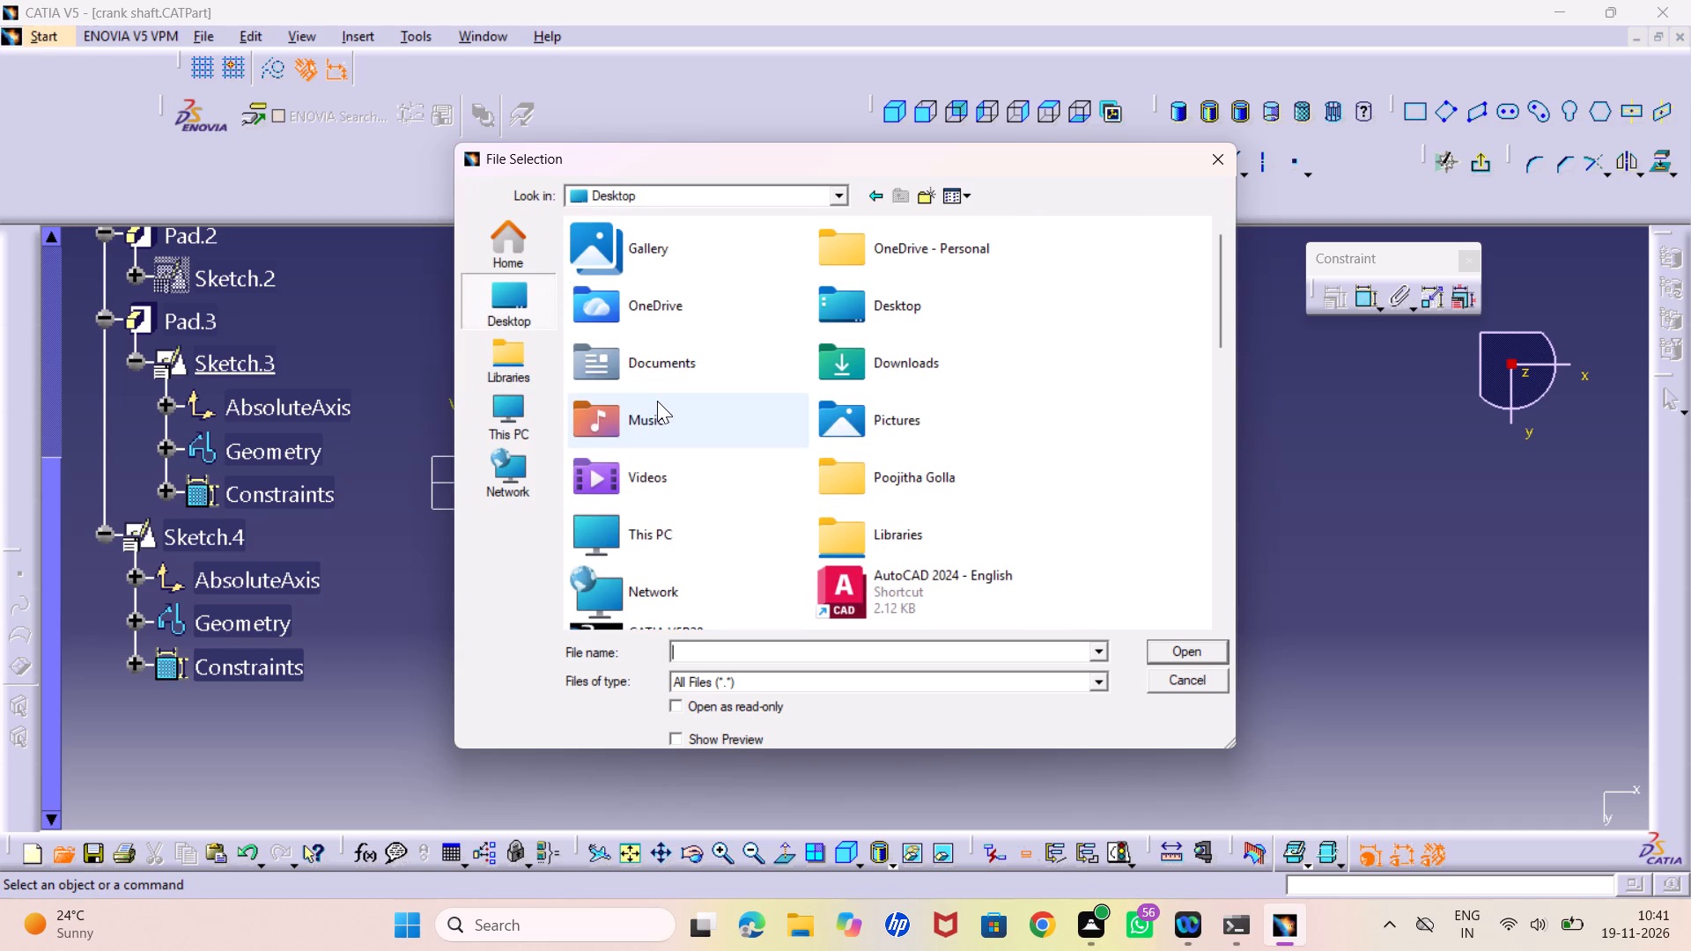
pyautogui.scroll(4, 657, 401)
pyautogui.doubleClick(661, 365)
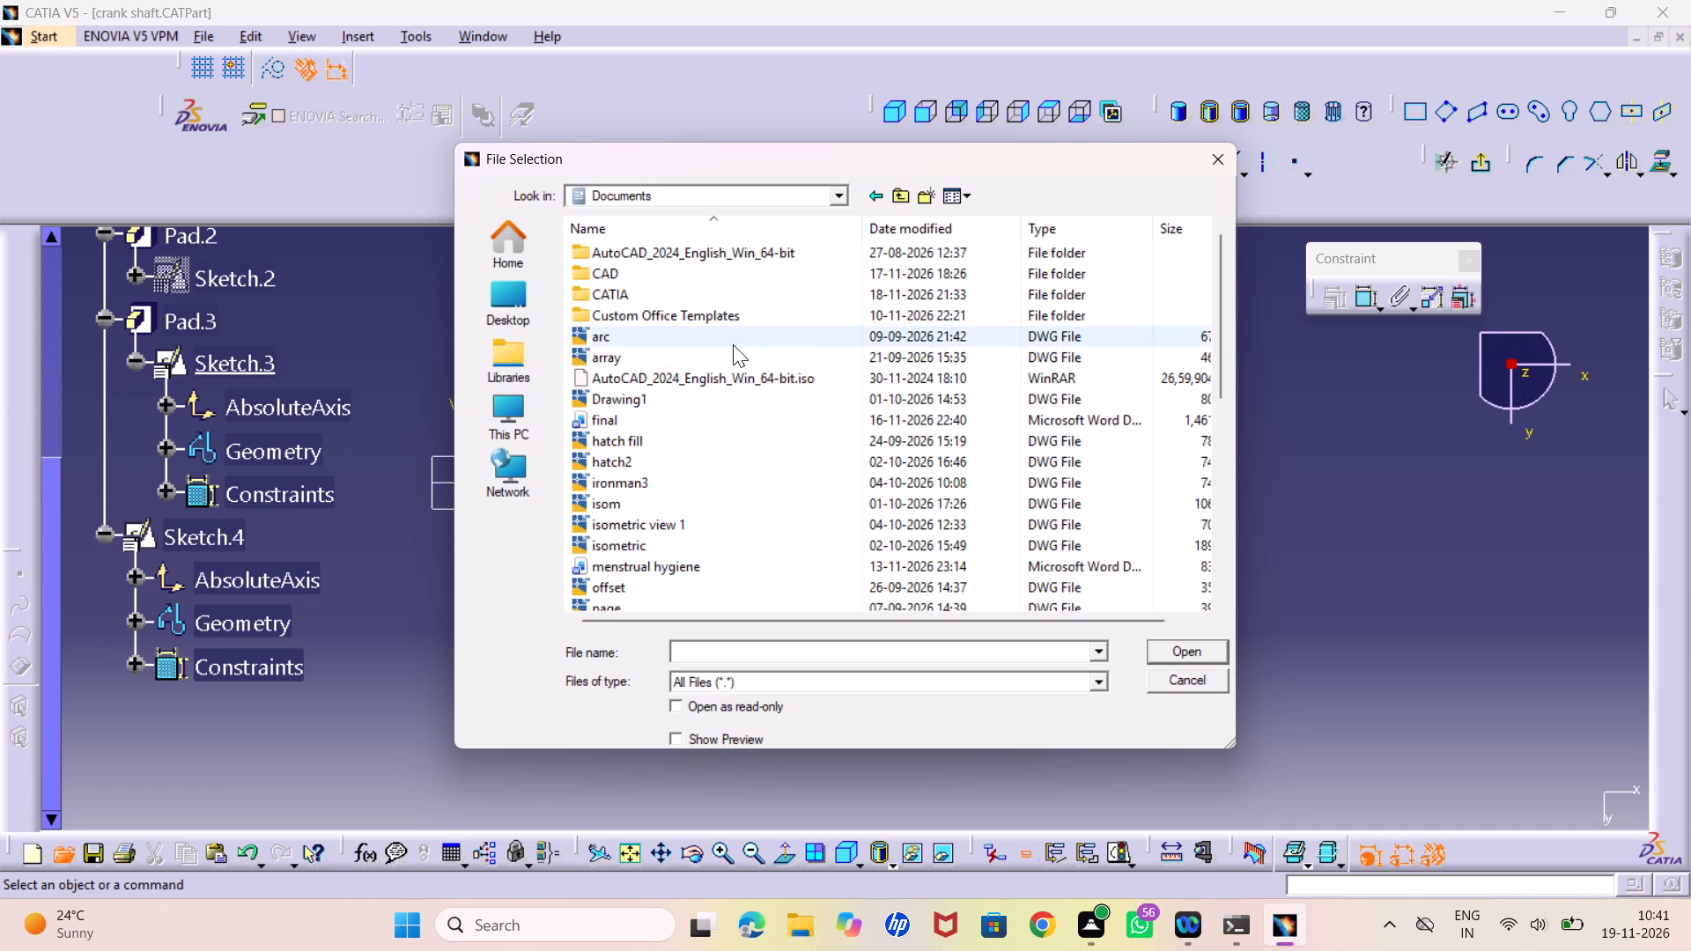
pyautogui.doubleClick(635, 287)
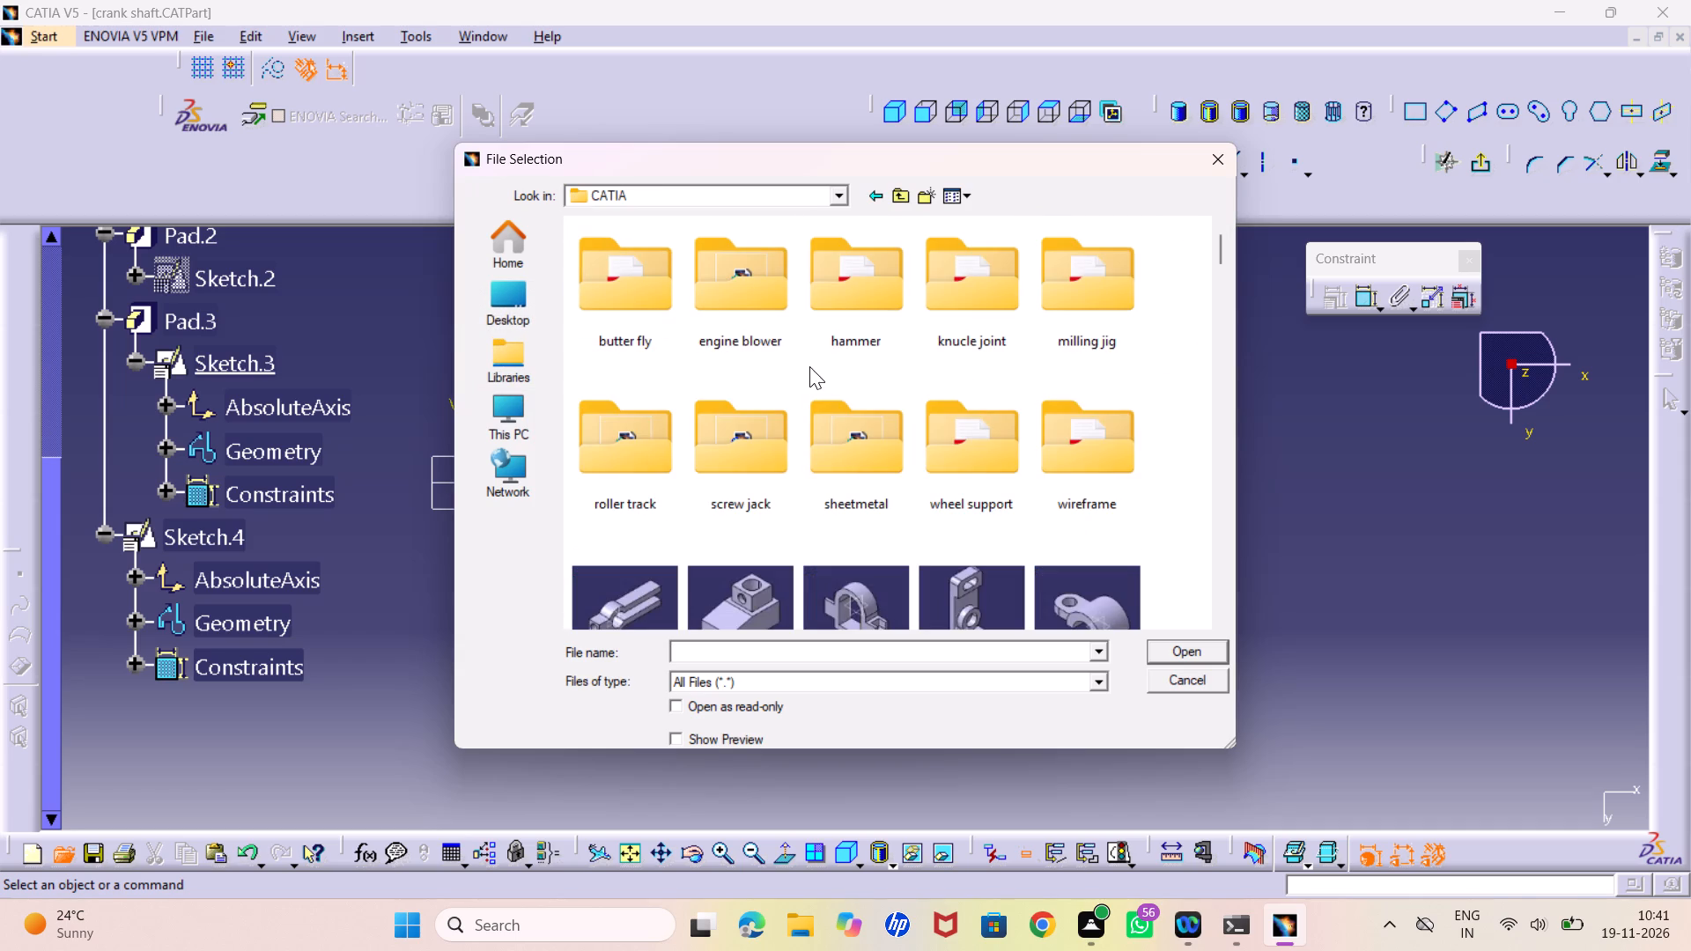
pyautogui.doubleClick(749, 329)
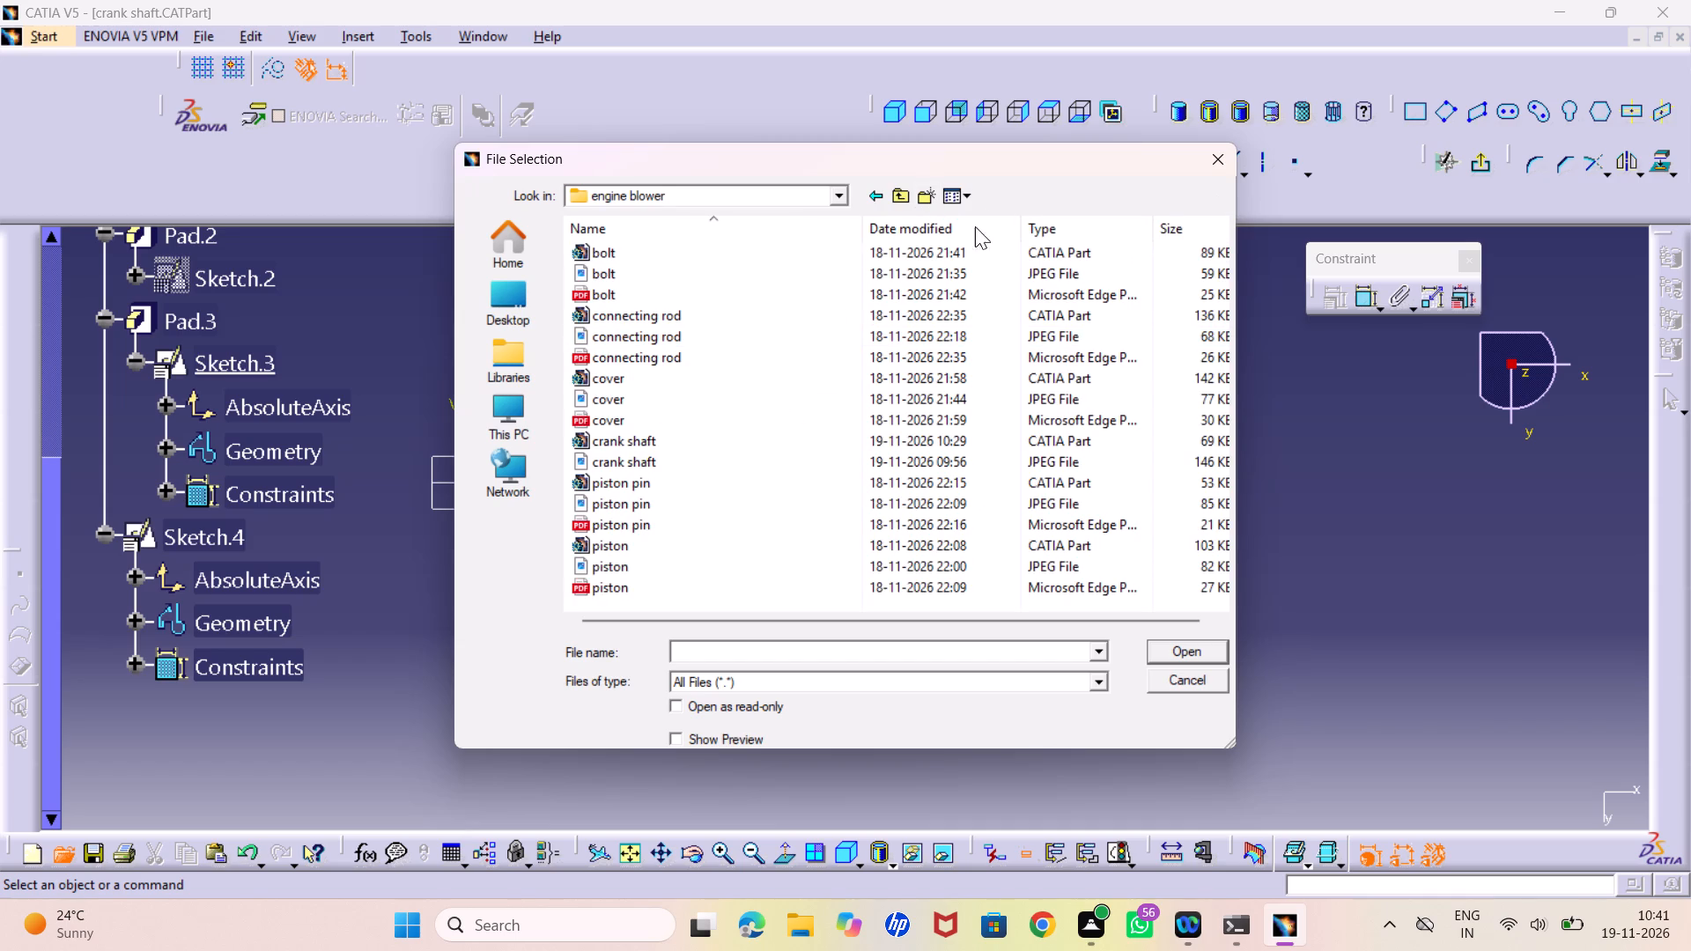
pyautogui.scroll(3, 1030, 321)
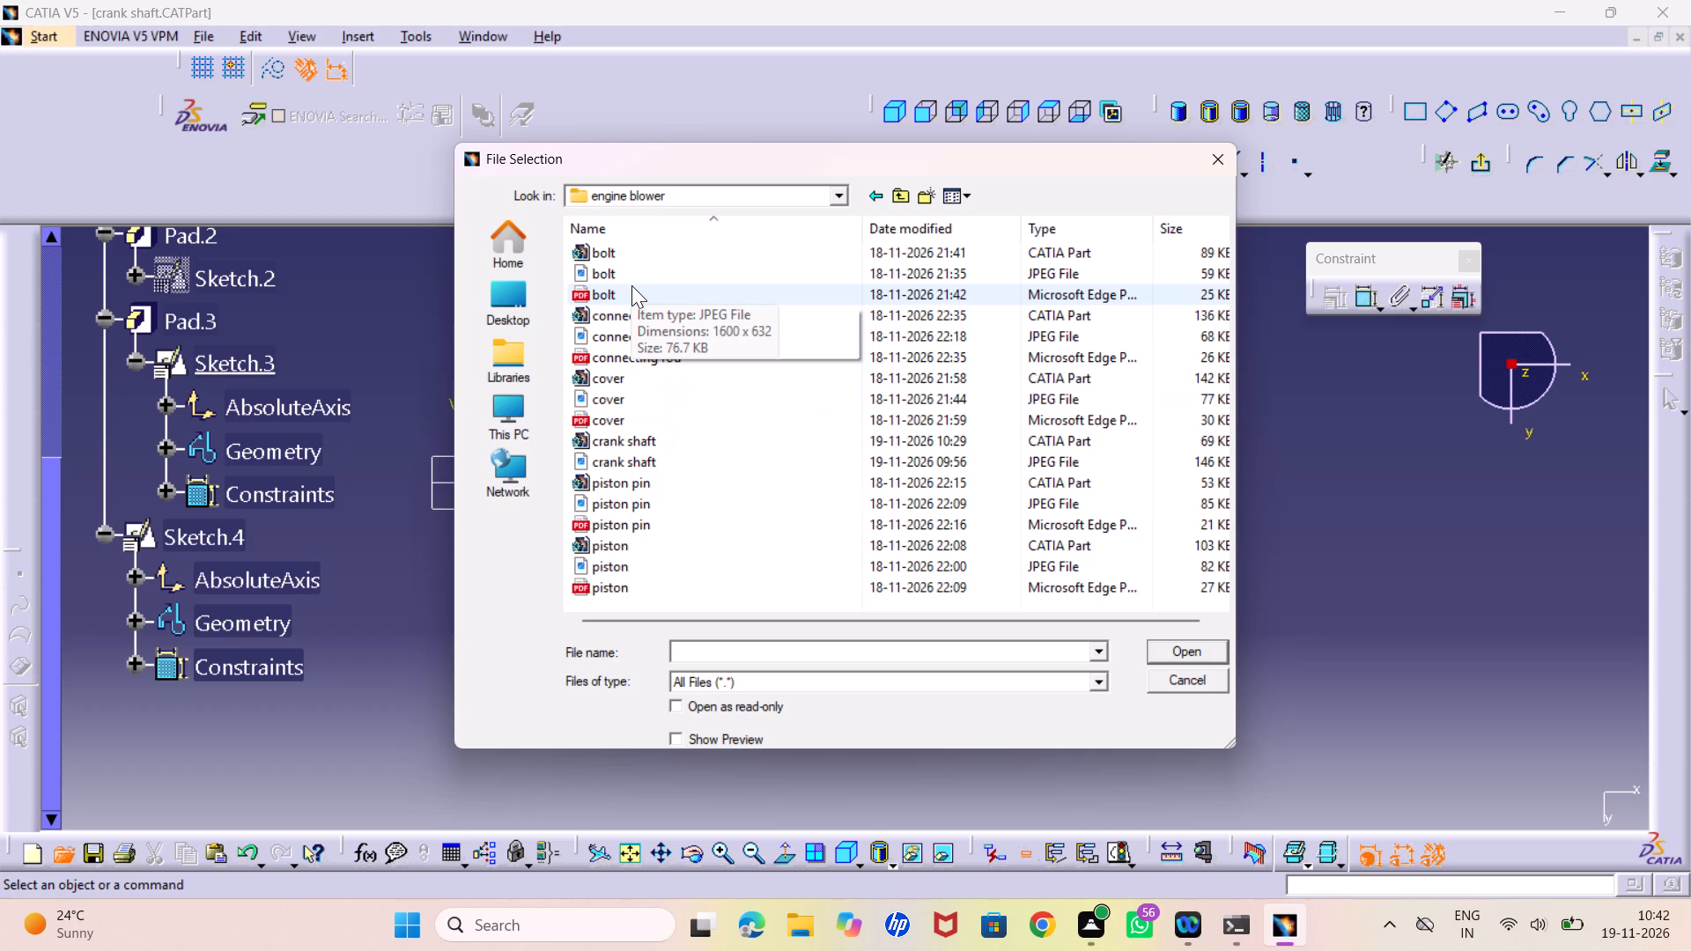
pyautogui.click(1320, 492)
pyautogui.click(1233, 155)
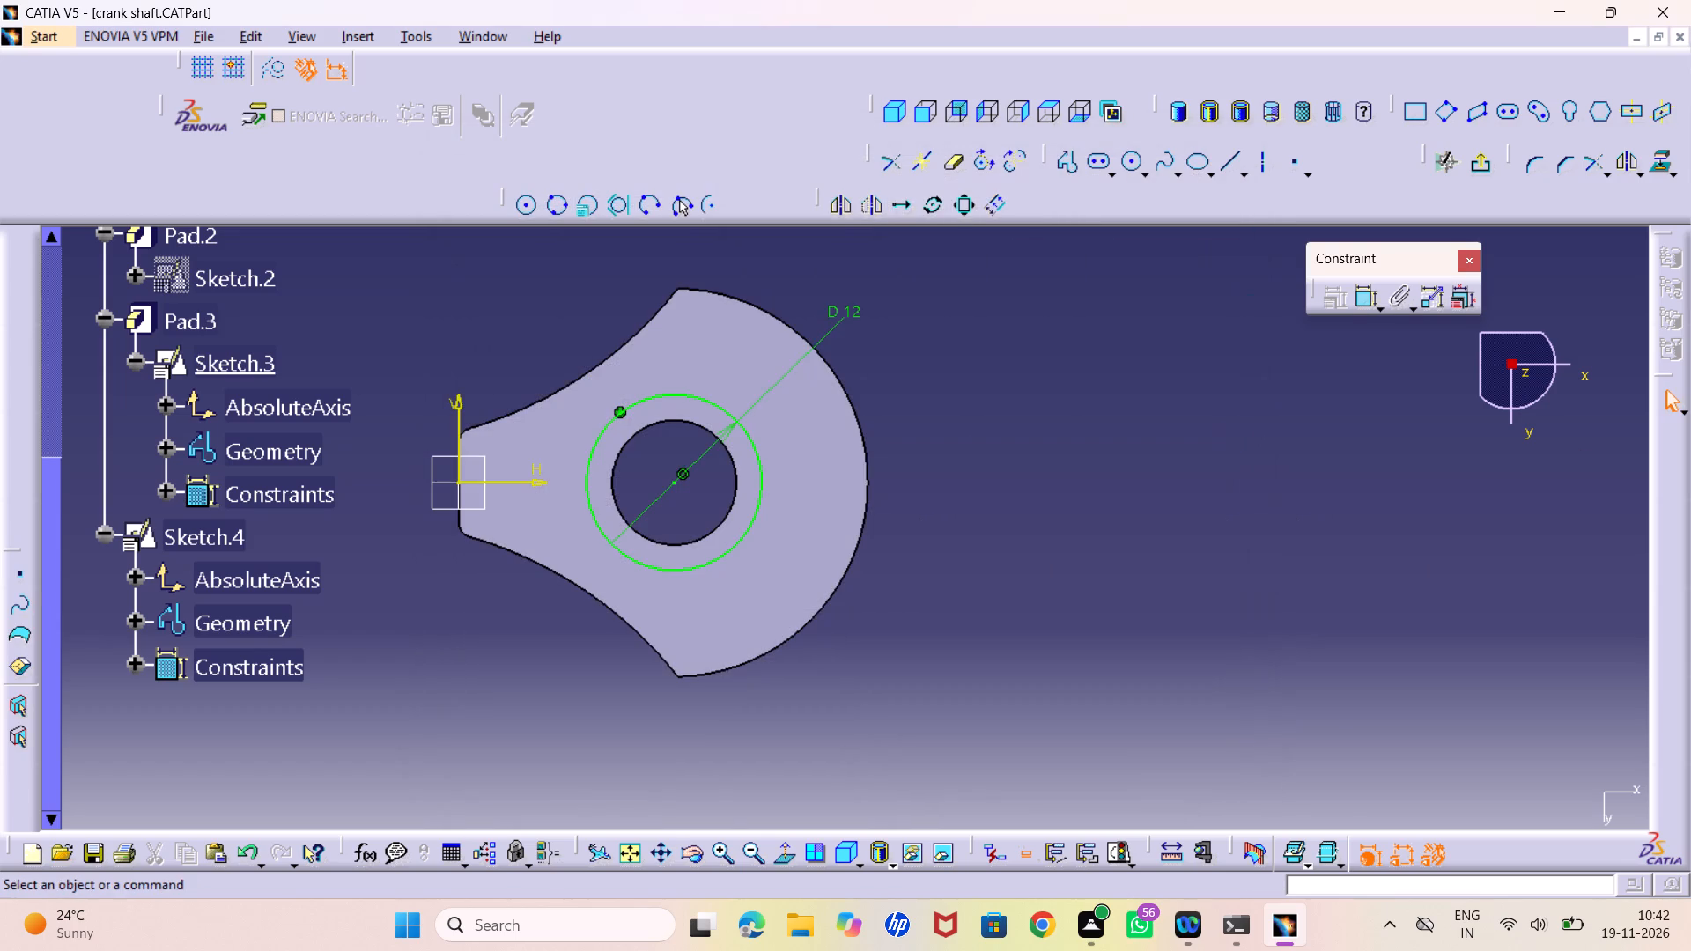
# Open Sketch.4, the elongated hole sketch on the shaft's end, for editing.
pyautogui.moveTo(1045, 537); pyautogui.dragTo(1160, 510, button='middle')
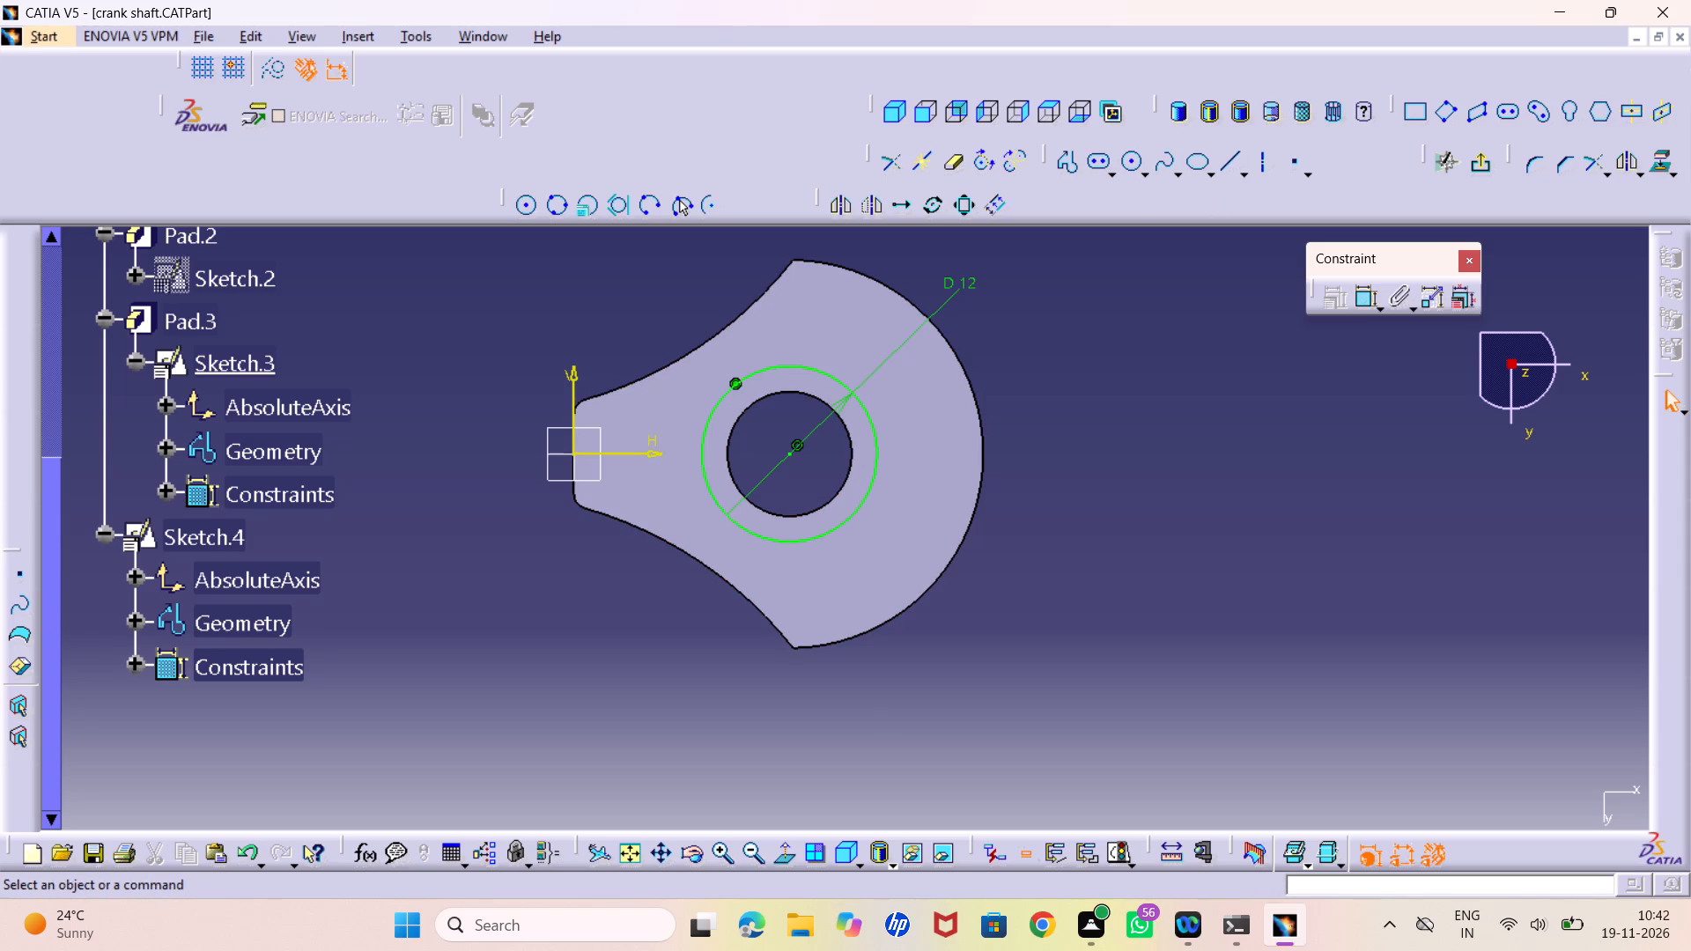
pyautogui.doubleClick(215, 534)
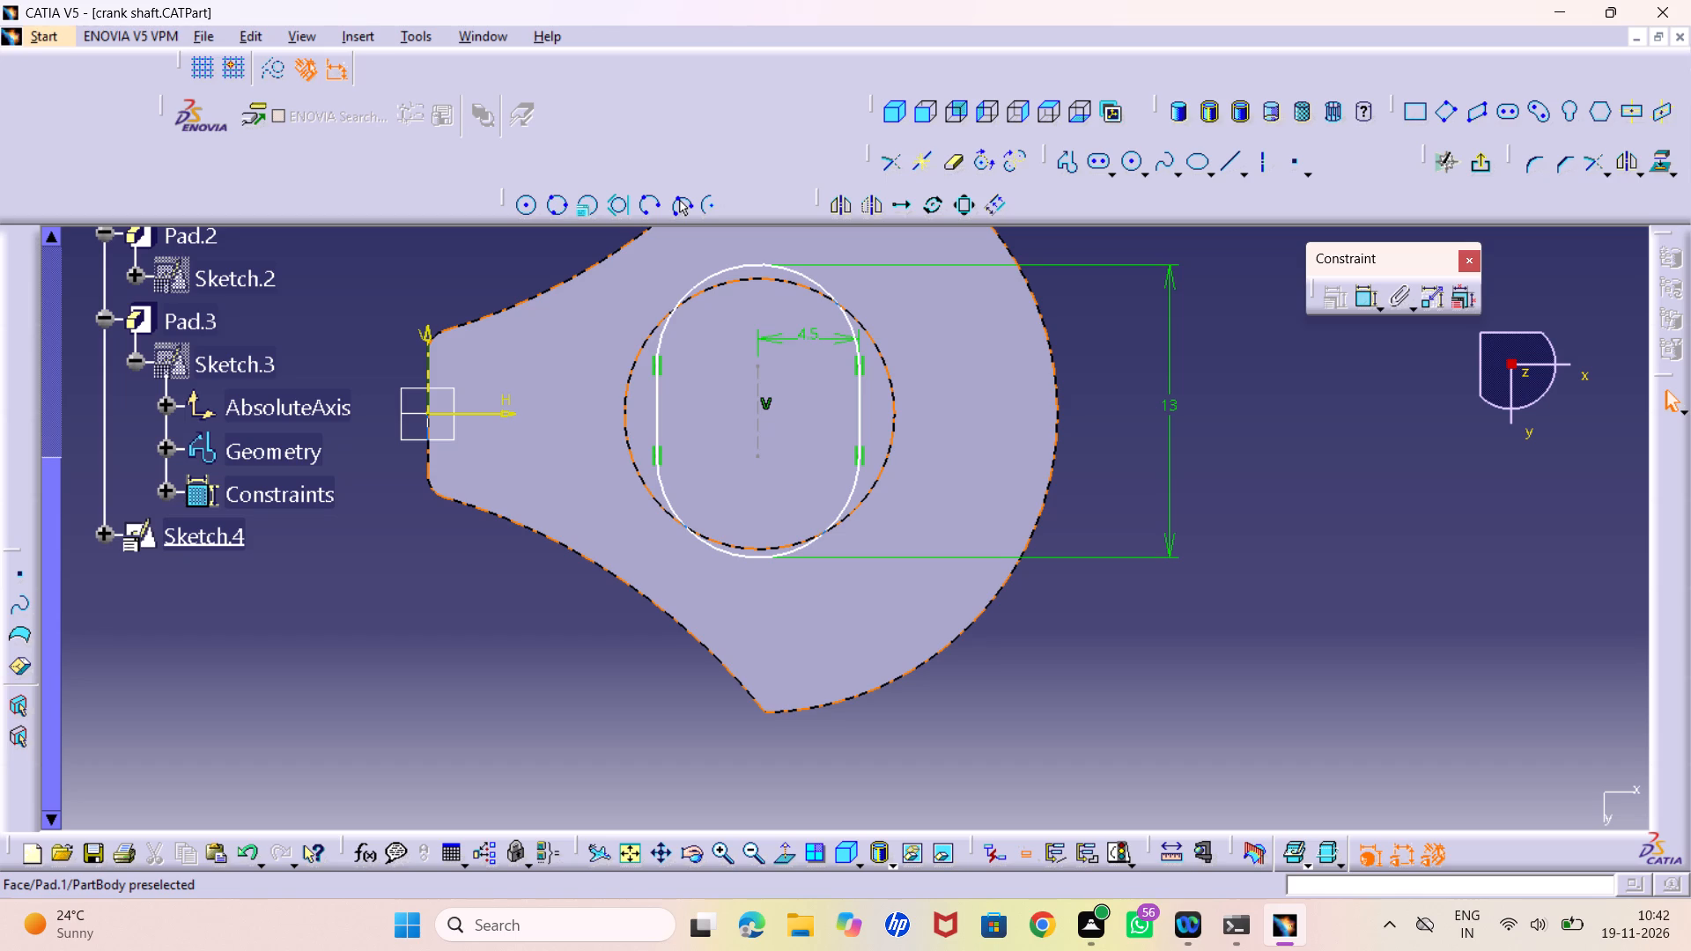
pyautogui.click(763, 419)
pyautogui.doubleClick(1362, 293)
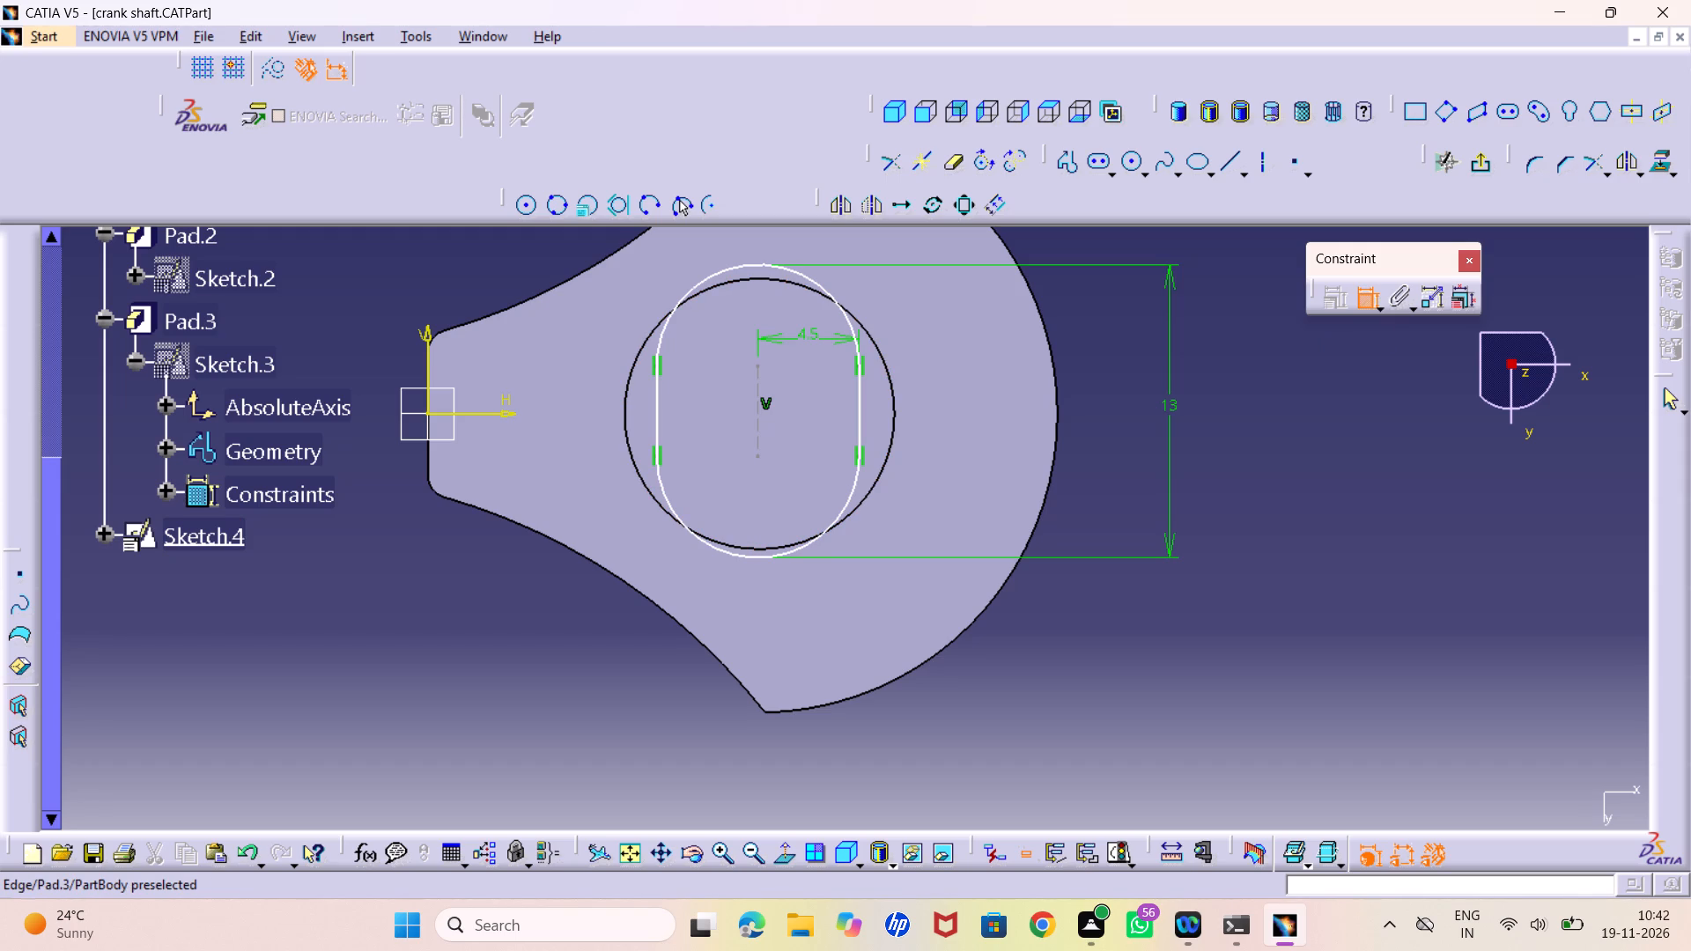
pyautogui.click(1366, 289)
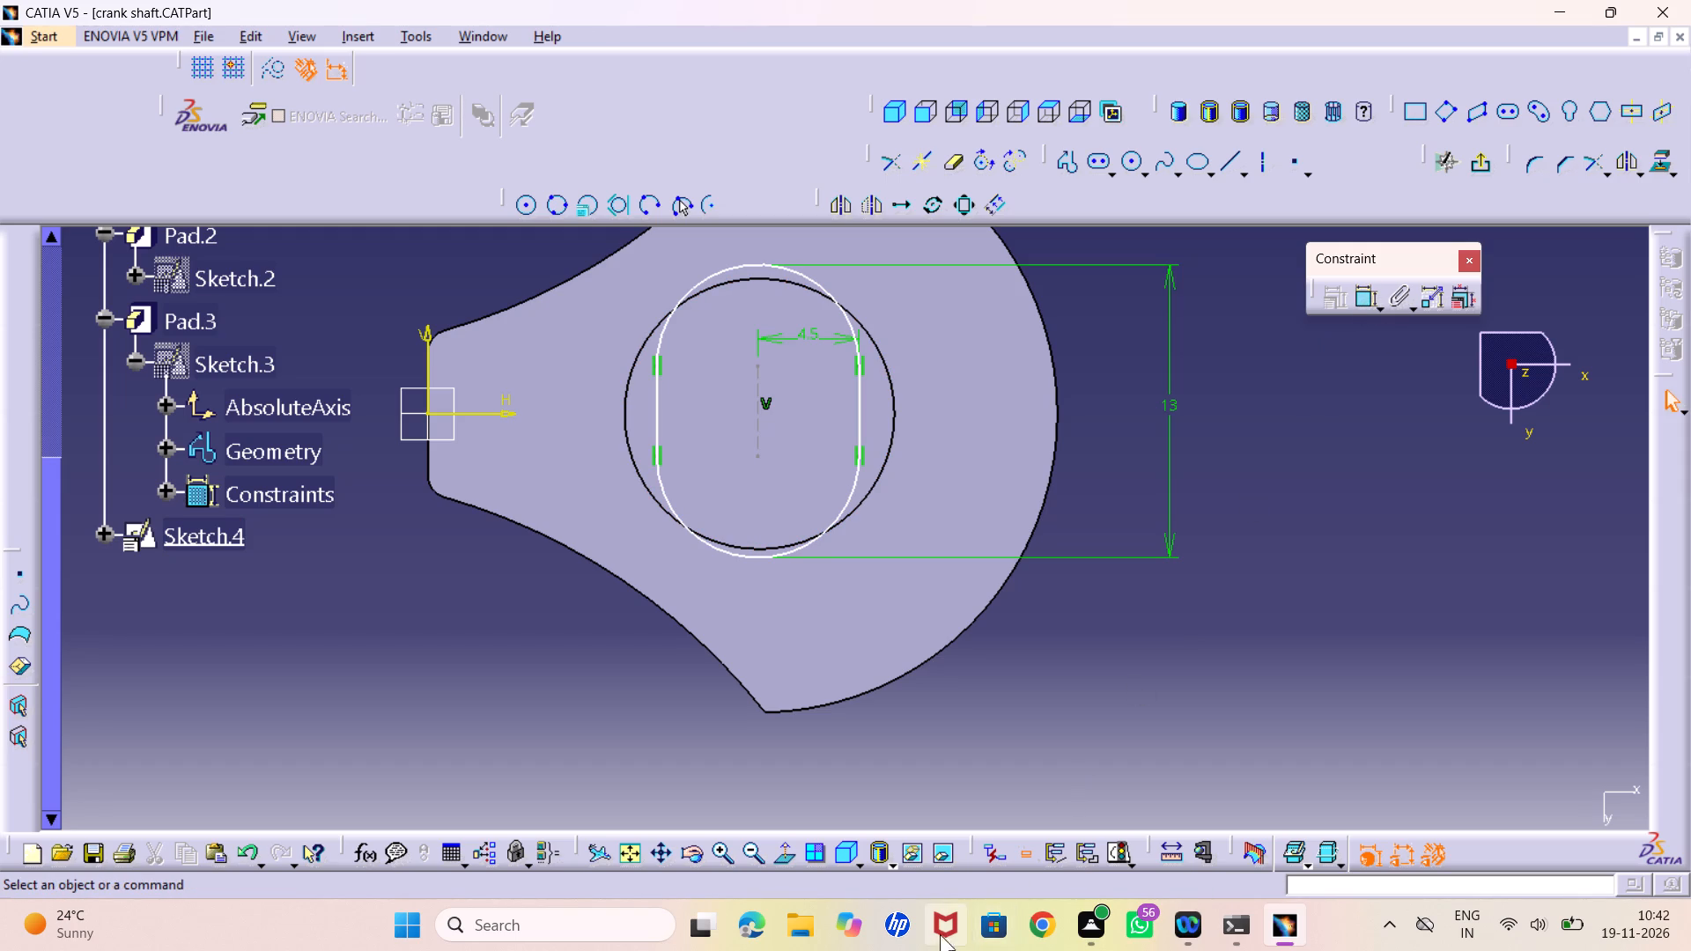
# Measure the distance between the shaft's circular edge and the crank web's large outer arc.
pyautogui.doubleClick(1173, 843)
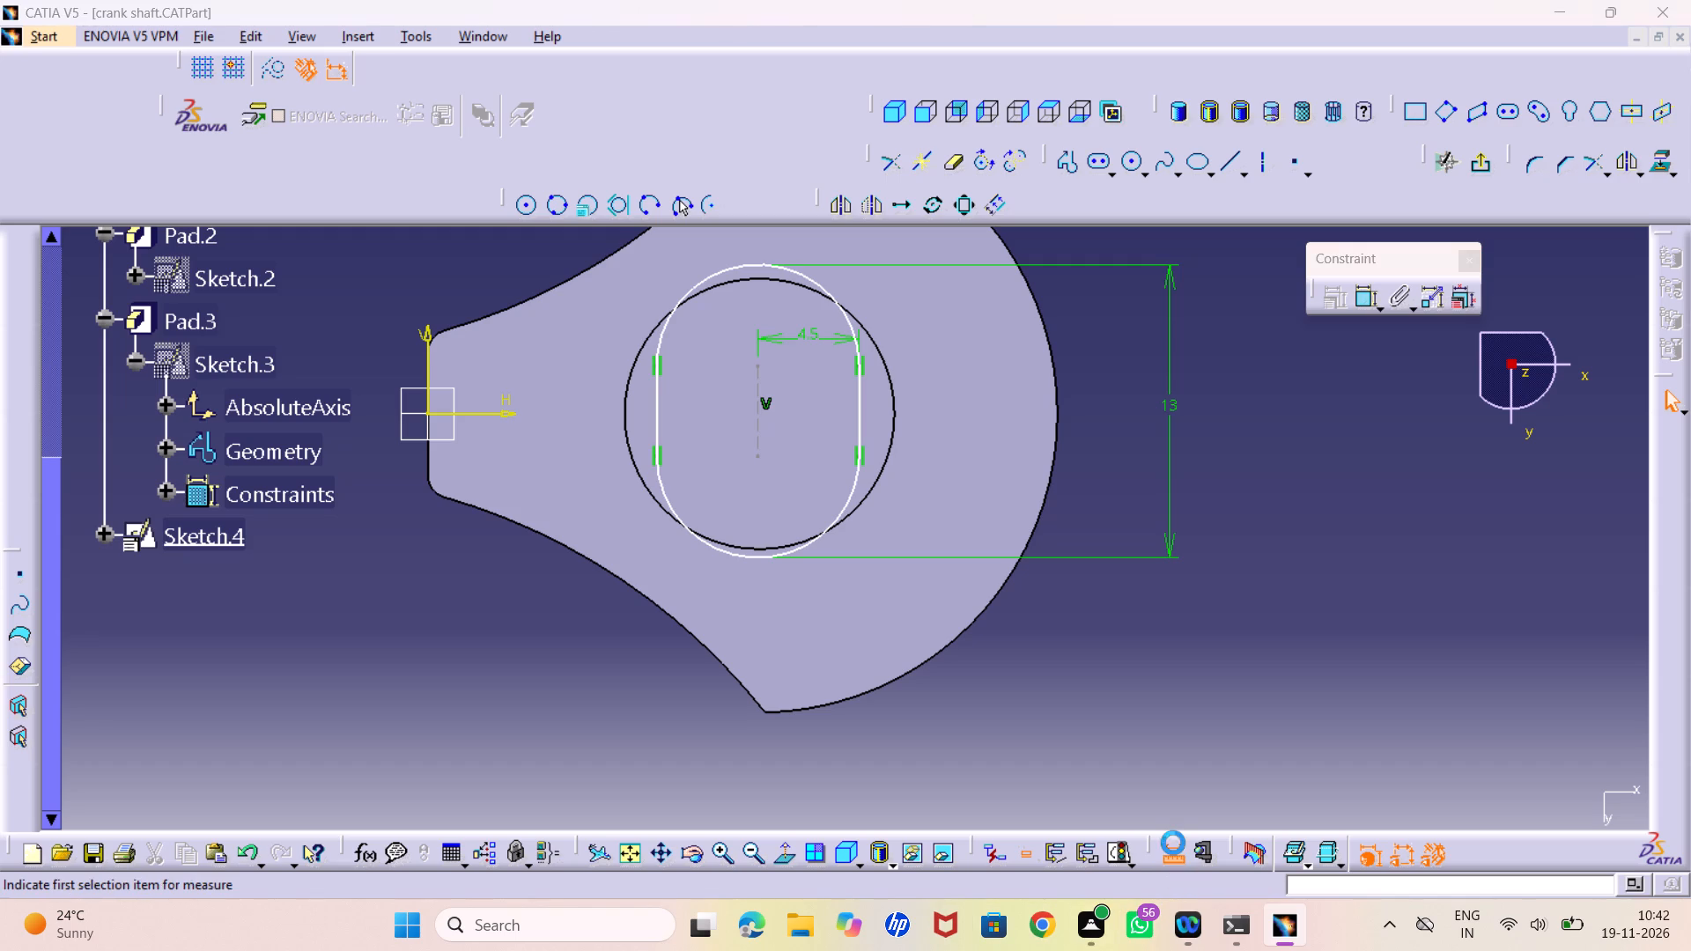
pyautogui.click(894, 415)
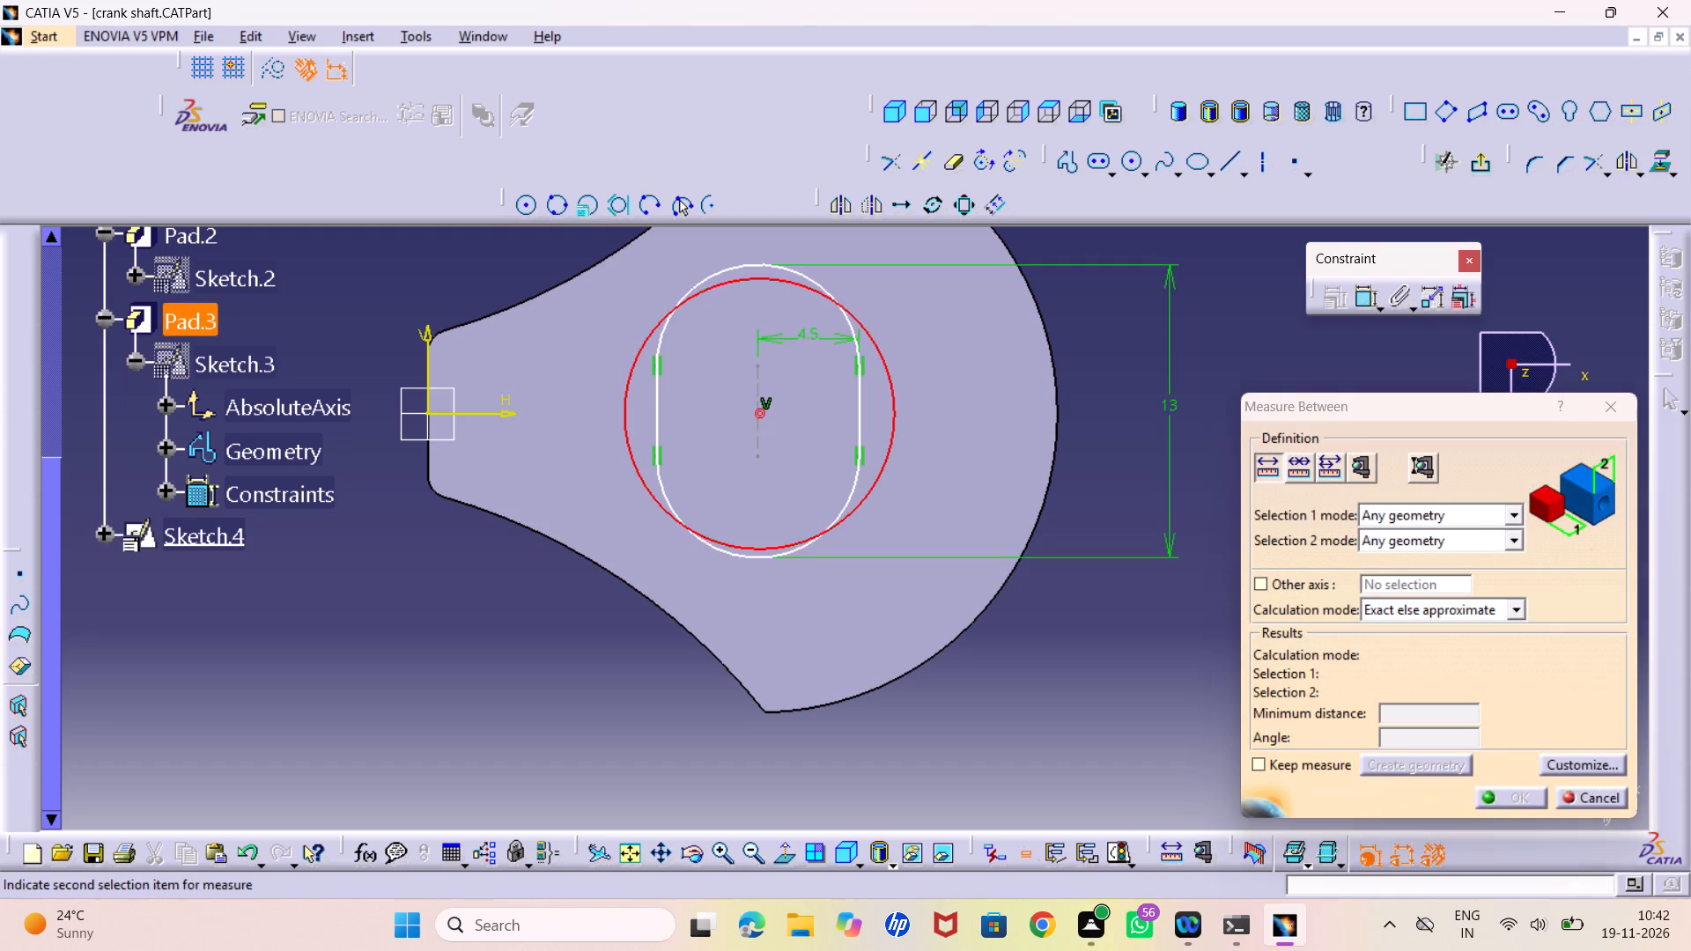
pyautogui.click(1057, 403)
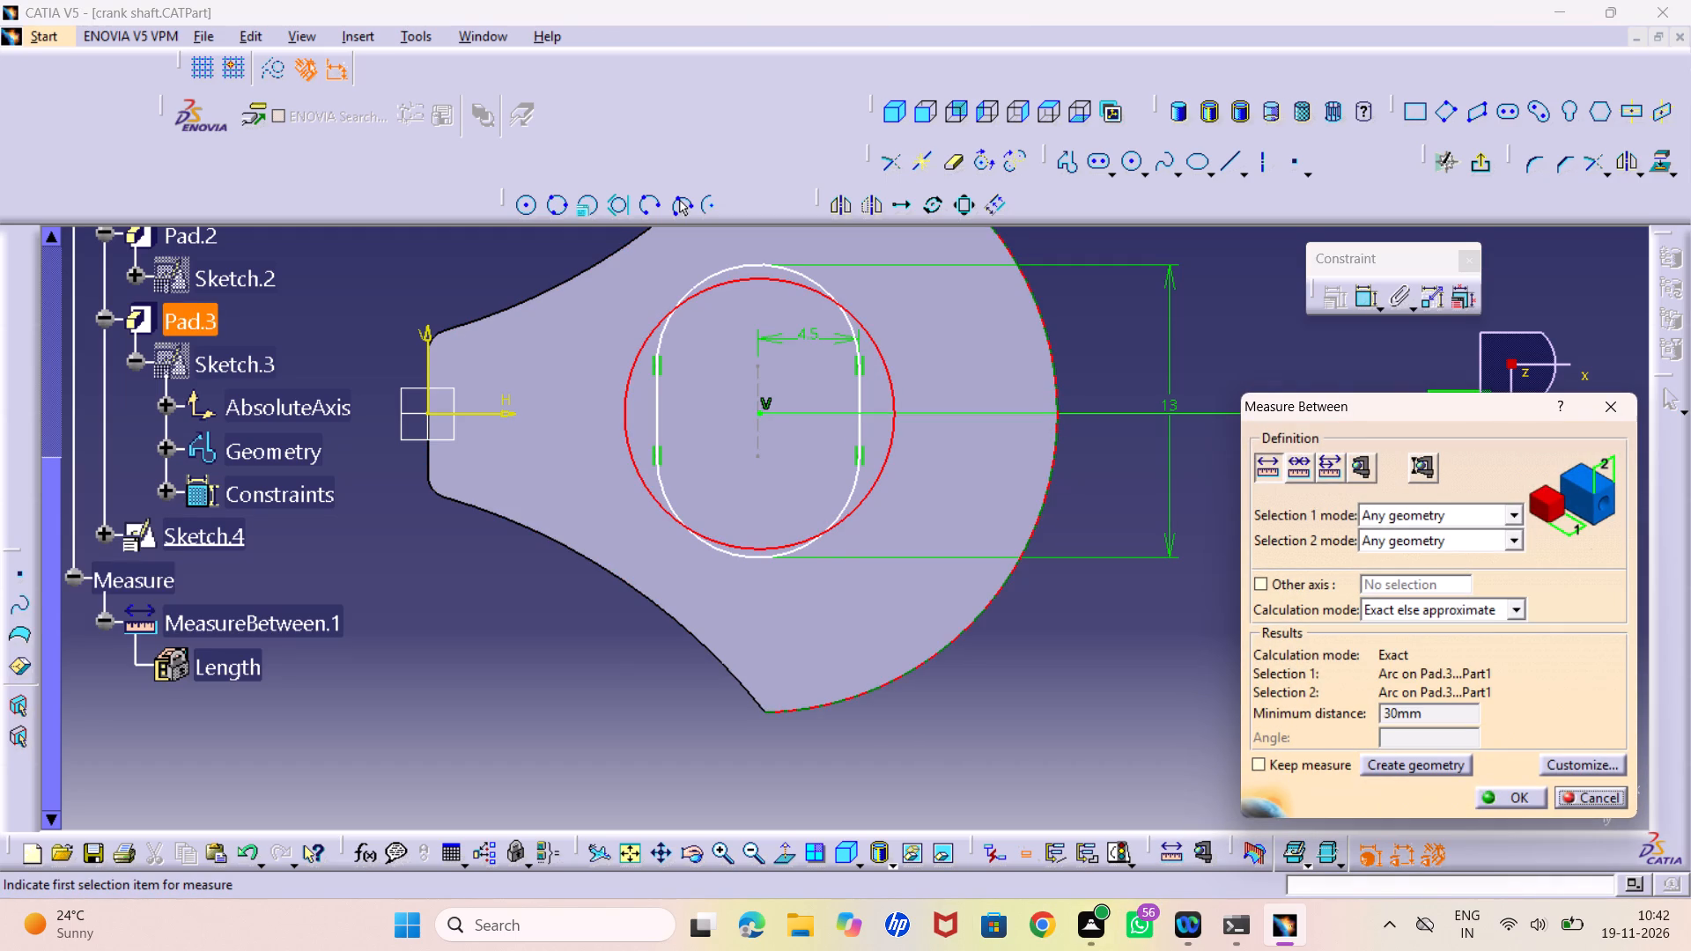
pyautogui.moveTo(955, 472); pyautogui.dragTo(1015, 590, button='middle')
pyautogui.rightClick(955, 472)
pyautogui.moveTo(1097, 590); pyautogui.dragTo(1001, 564, button='middle')
pyautogui.moveTo(896, 587); pyautogui.dragTo(879, 509, button='middle')
pyautogui.rightClick(896, 587)
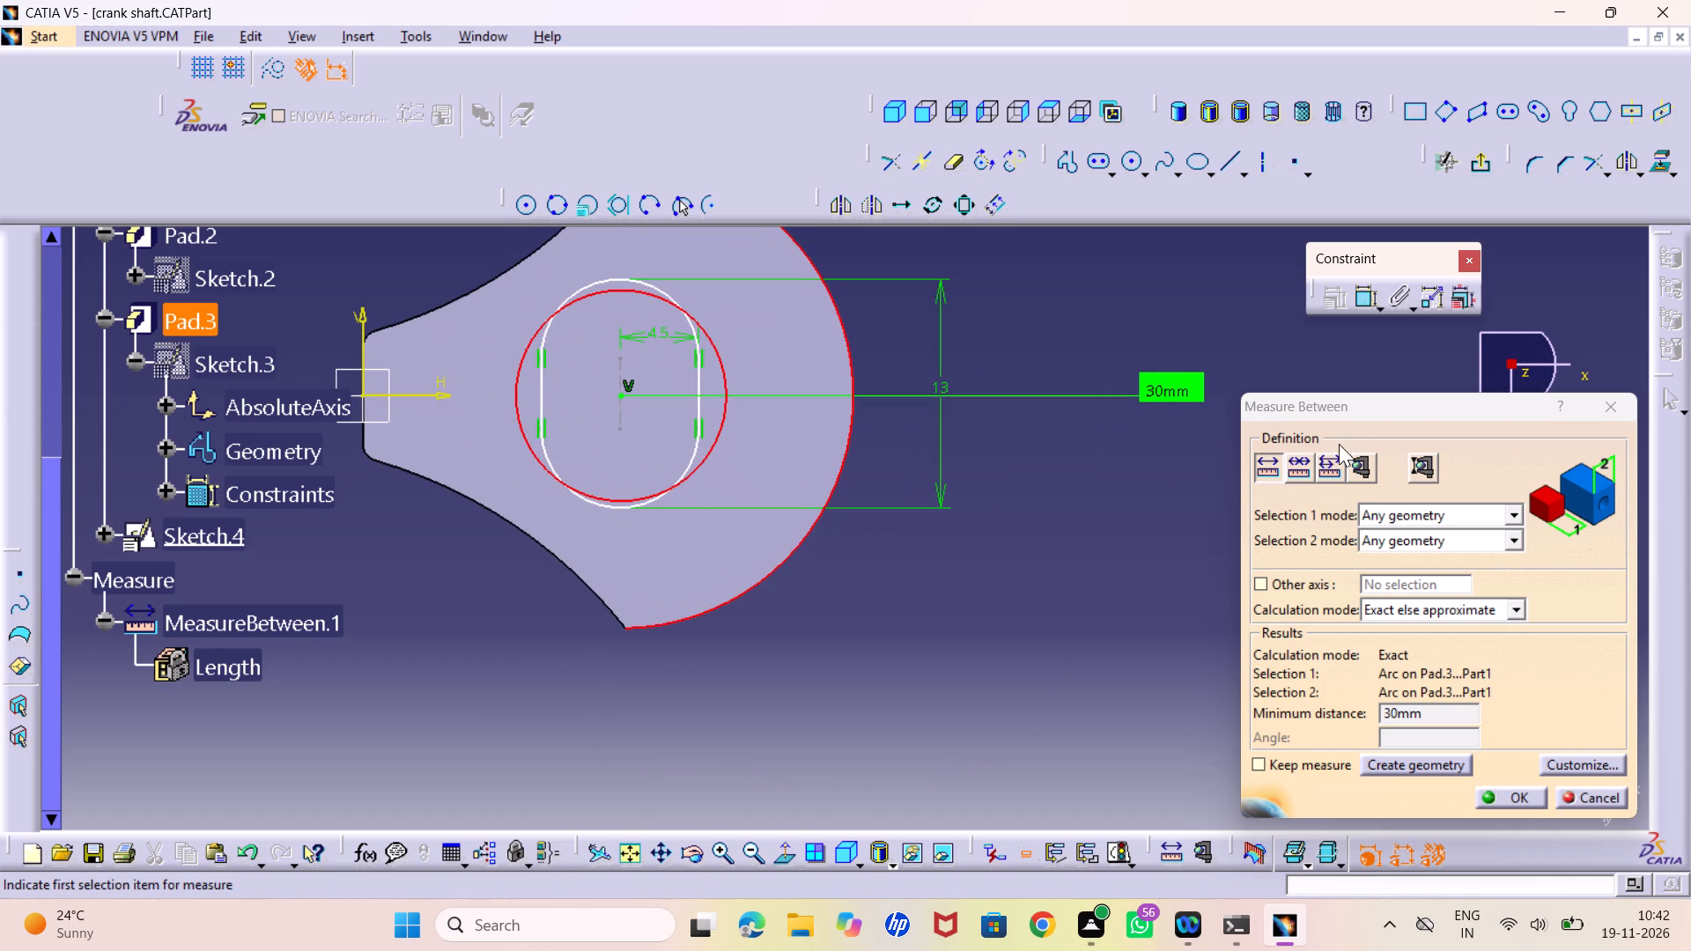
pyautogui.click(1613, 397)
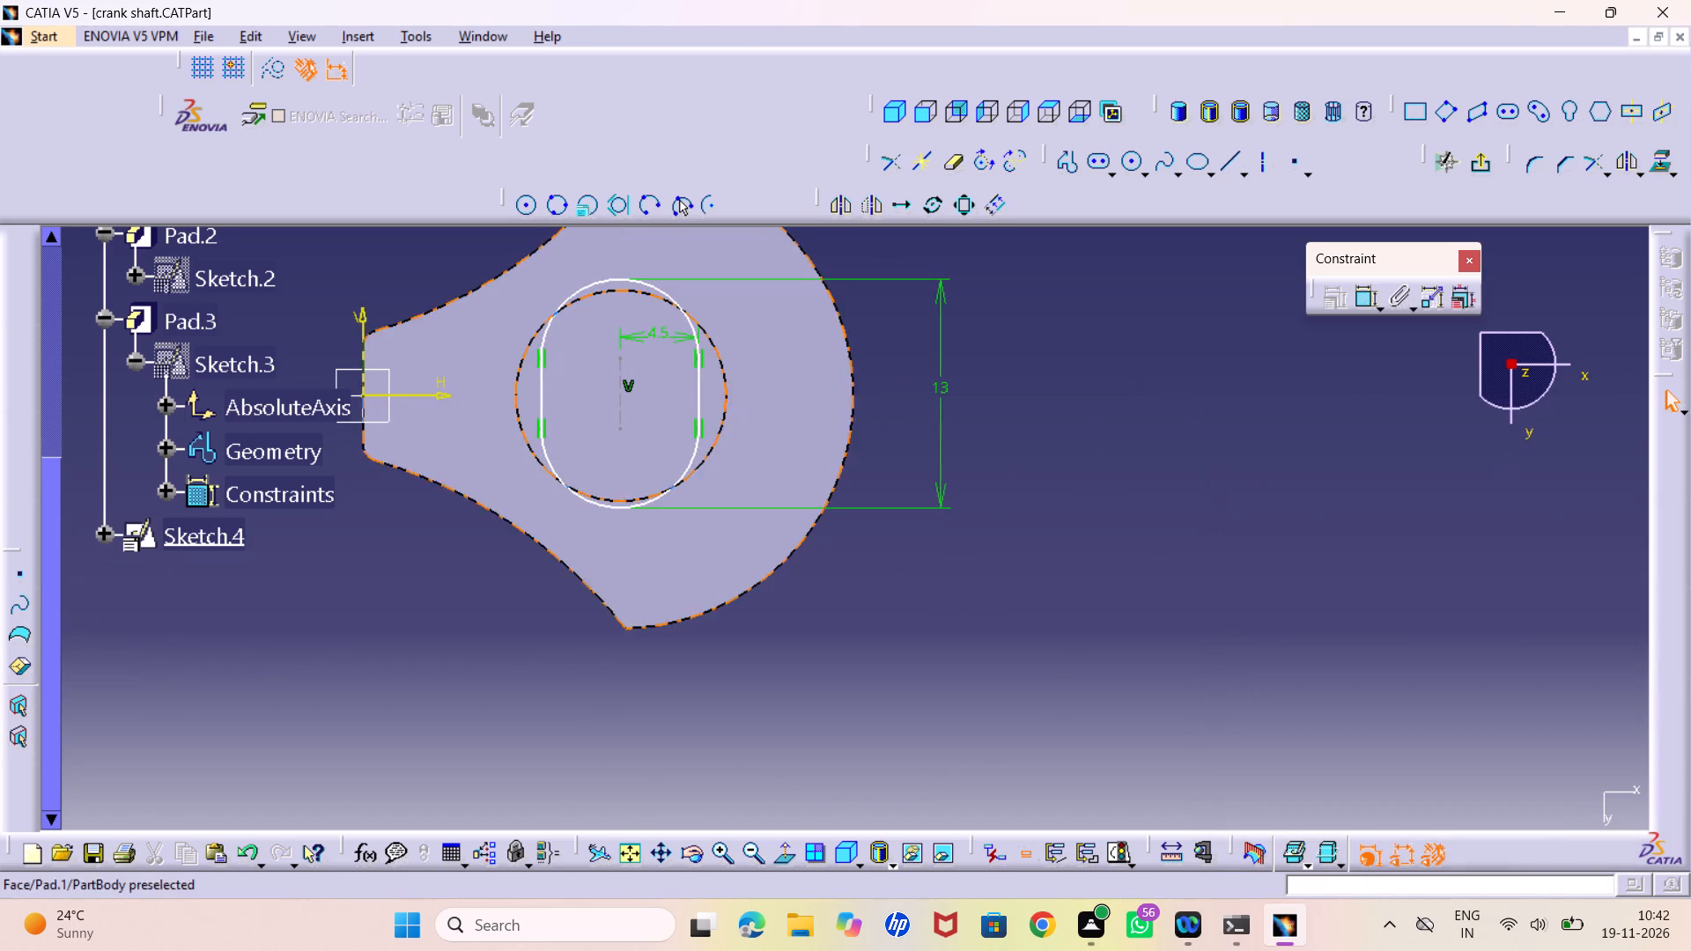
# Dimension the distance from the elongated hole's straight side nearest the crank web's large outer arc to that arc.
pyautogui.moveTo(845, 636); pyautogui.dragTo(1092, 641, button='middle')
pyautogui.doubleClick(1366, 299)
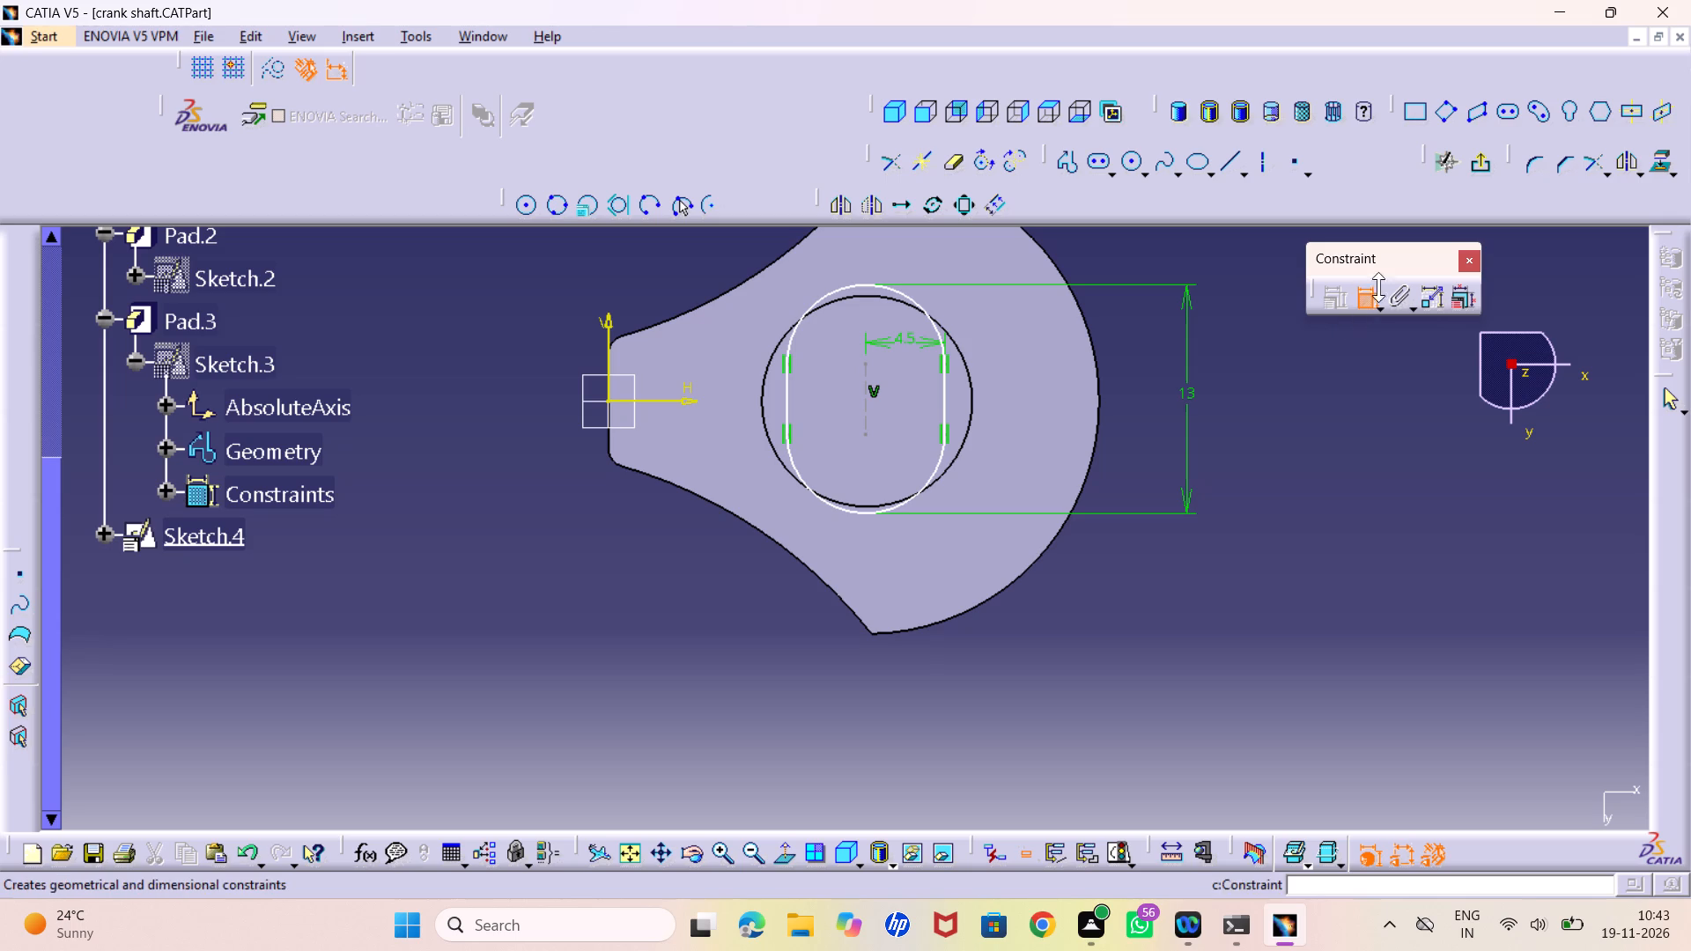
pyautogui.click(1353, 301)
pyautogui.click(1319, 542)
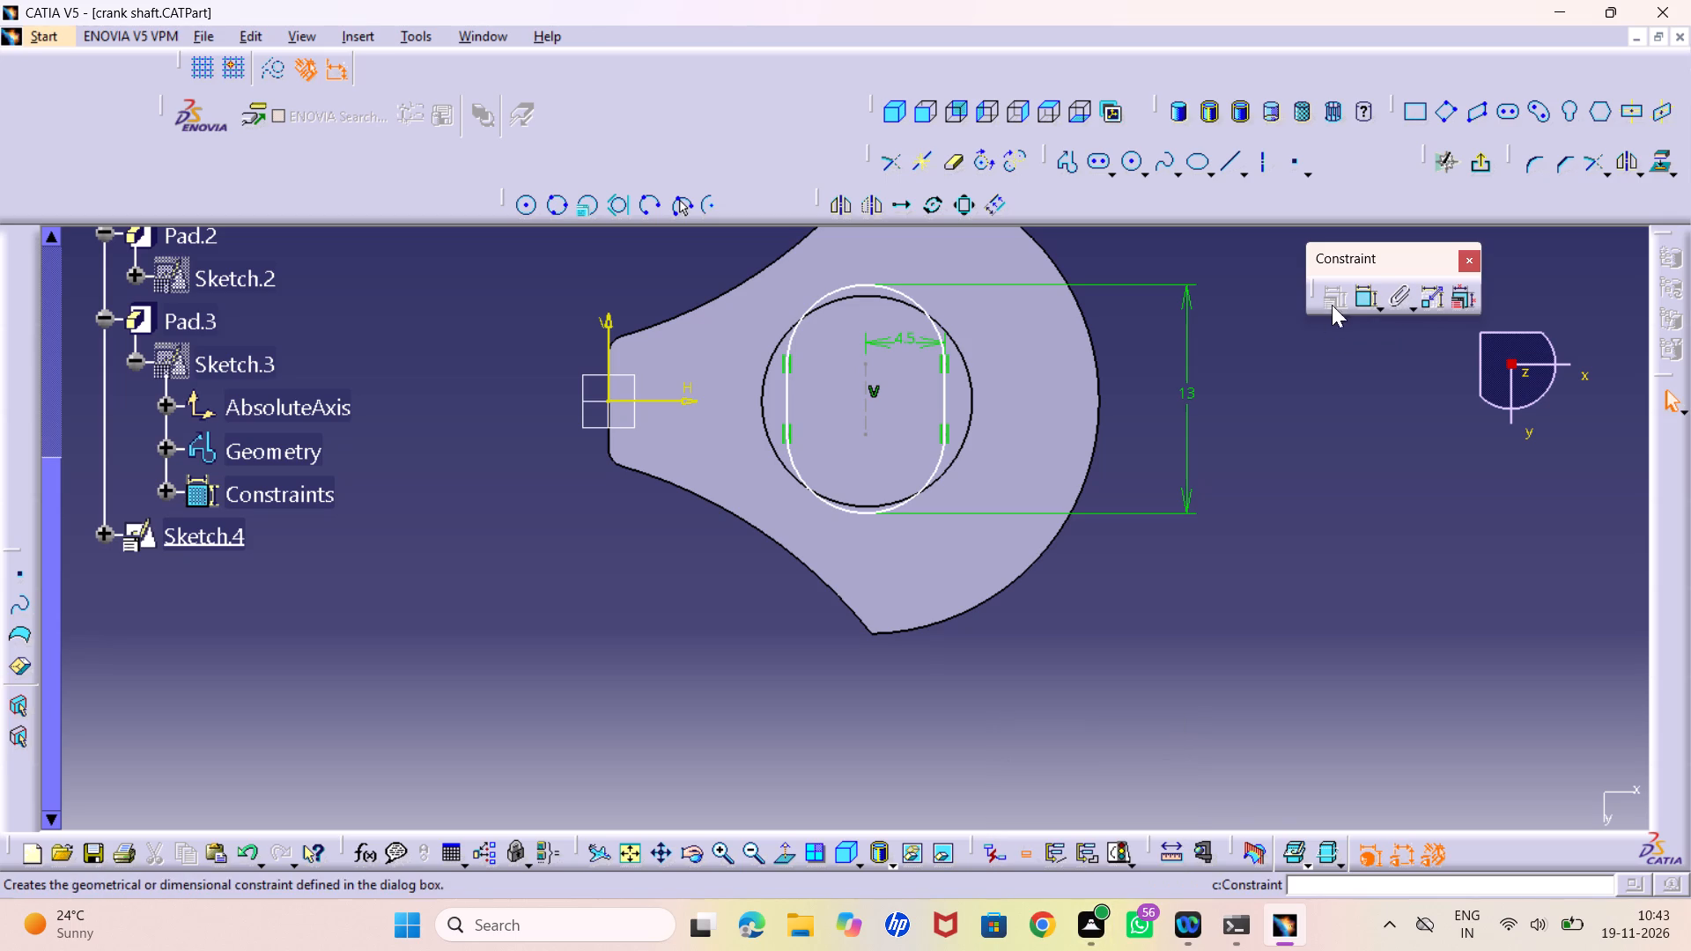
pyautogui.click(1365, 299)
pyautogui.moveTo(1365, 299); pyautogui.dragTo(1355, 313)
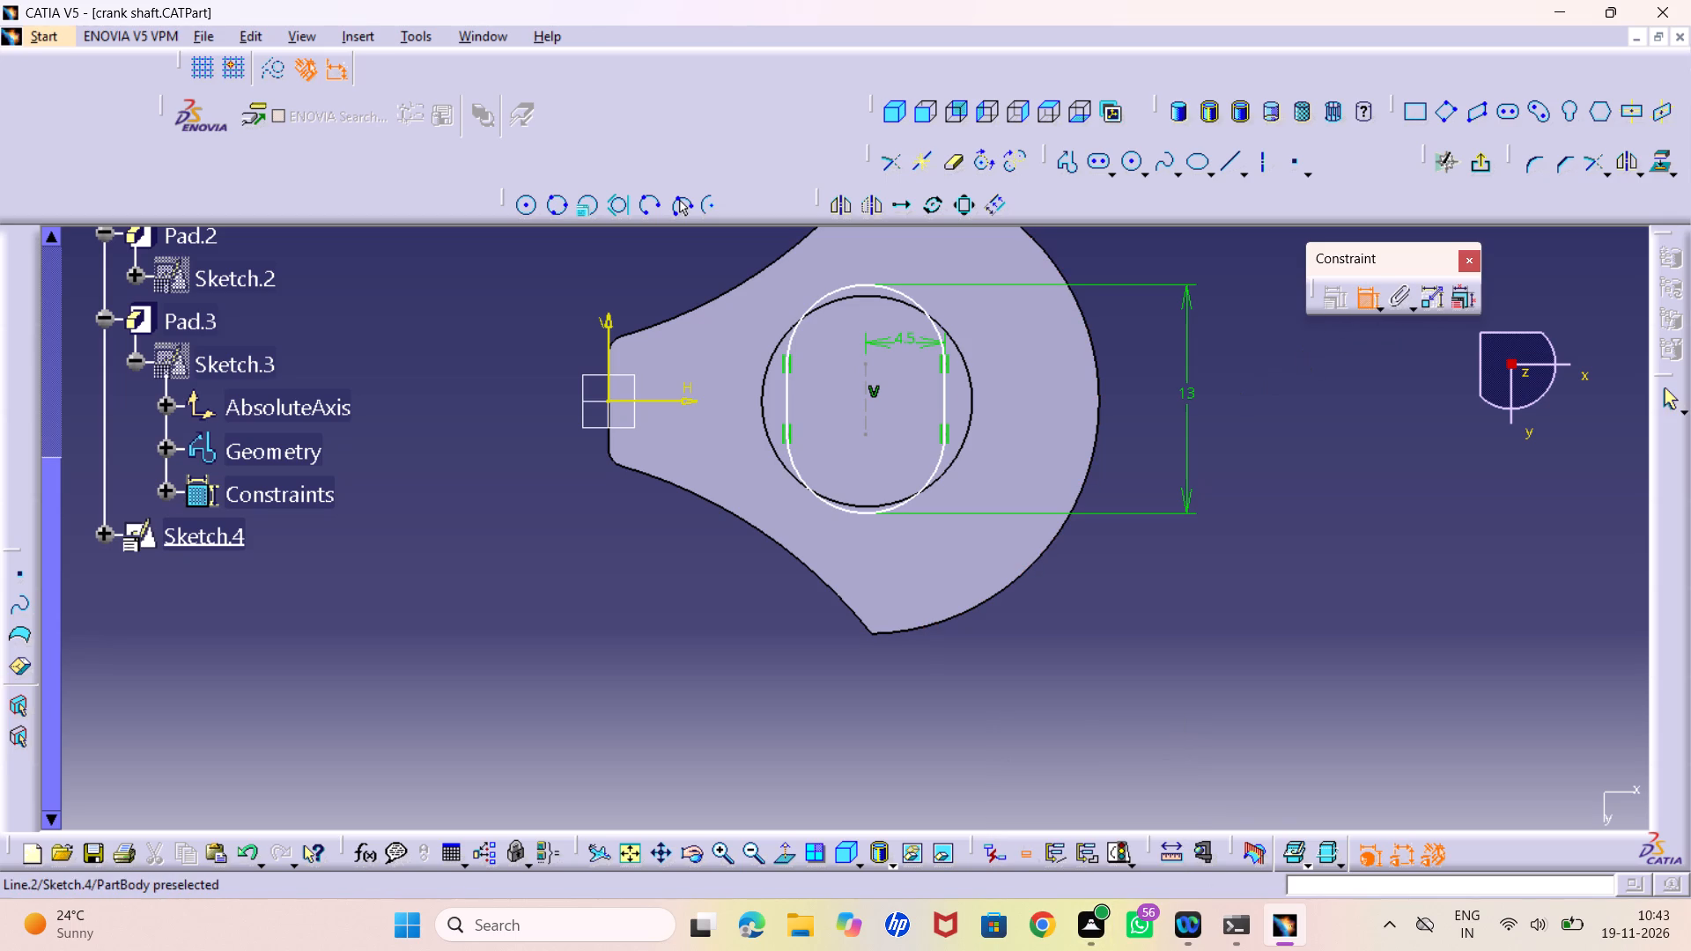
pyautogui.click(947, 402)
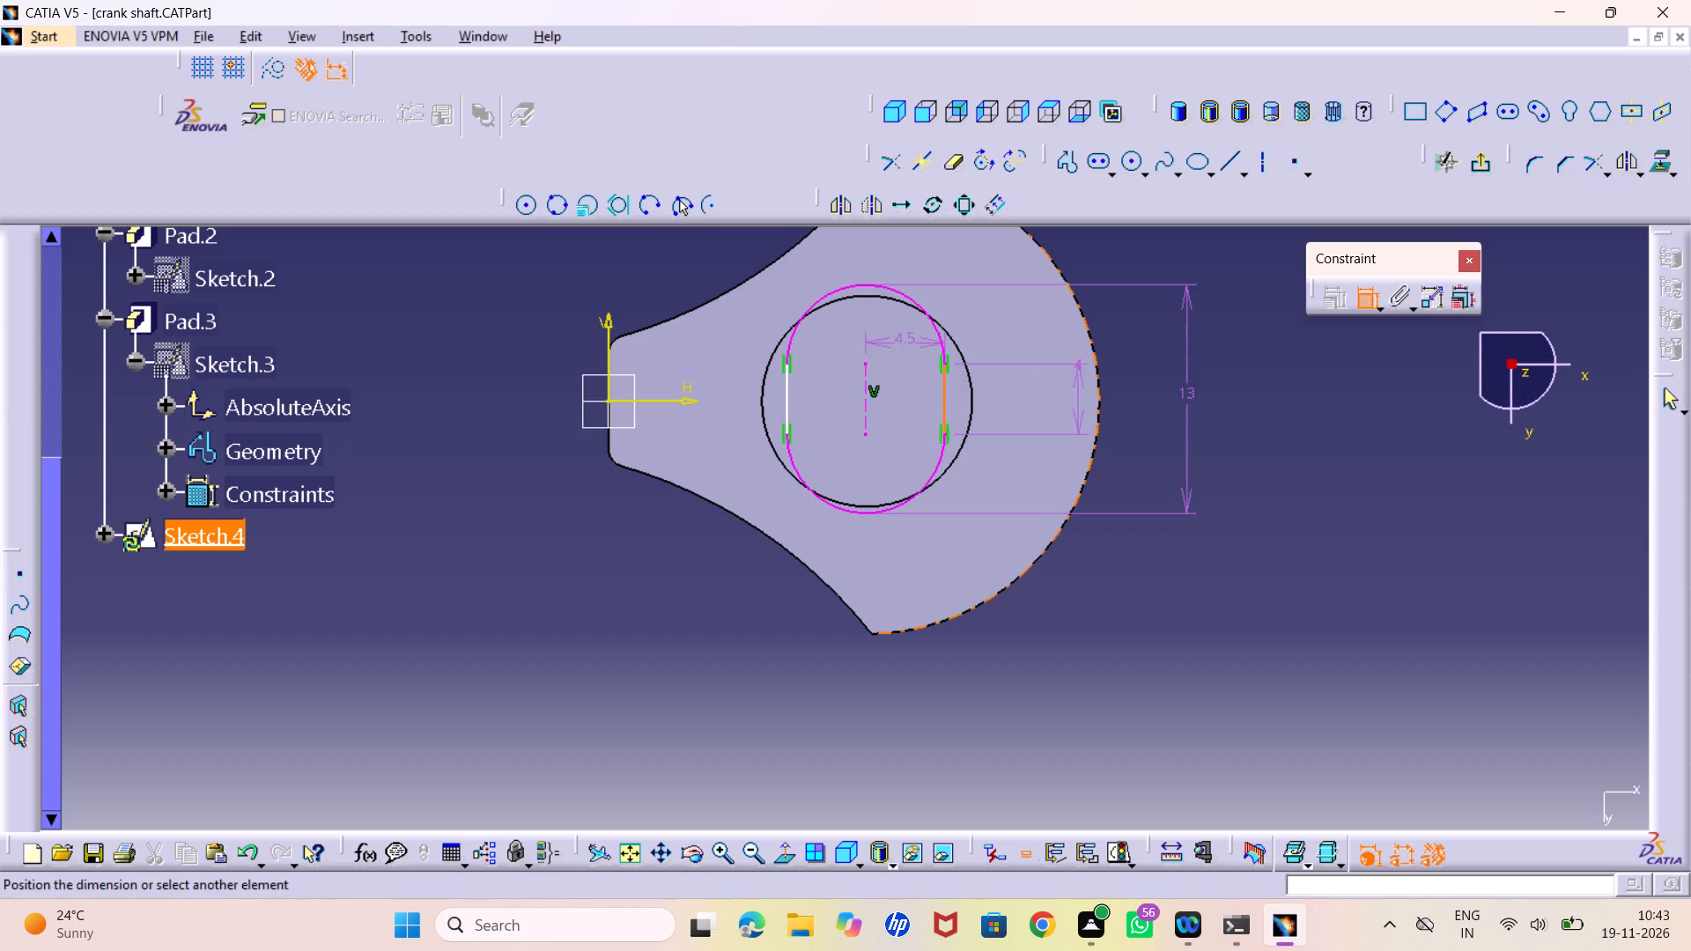
pyautogui.click(1098, 394)
pyautogui.click(1023, 740)
pyautogui.doubleClick(1014, 728)
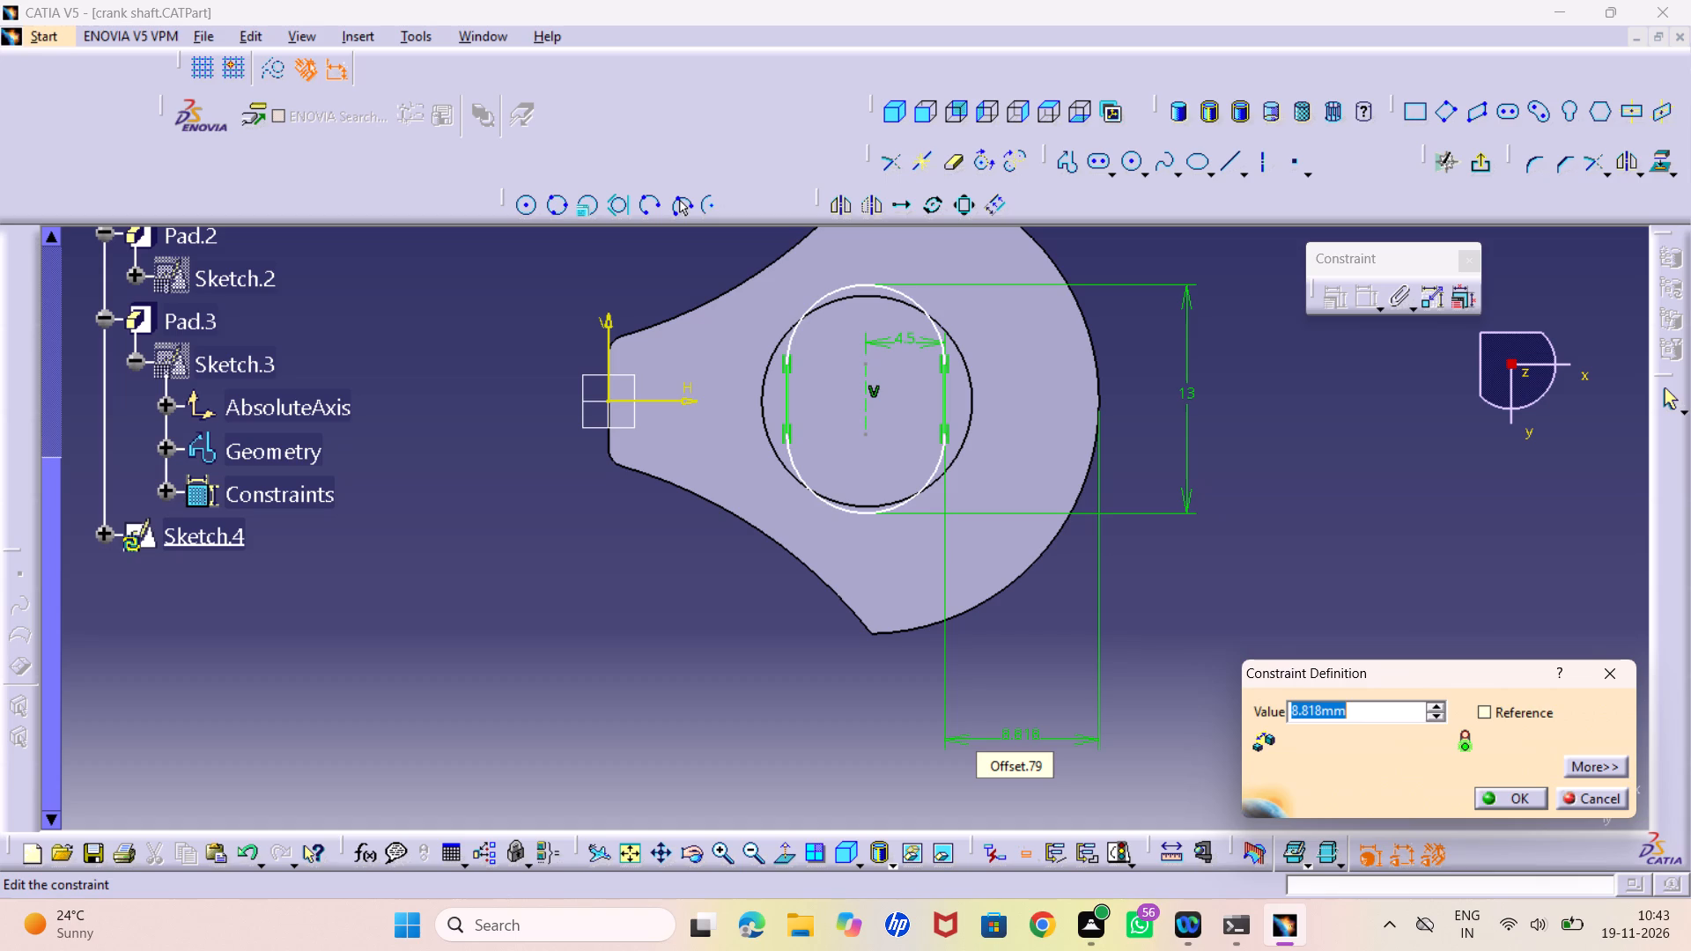
pyautogui.click(1014, 728)
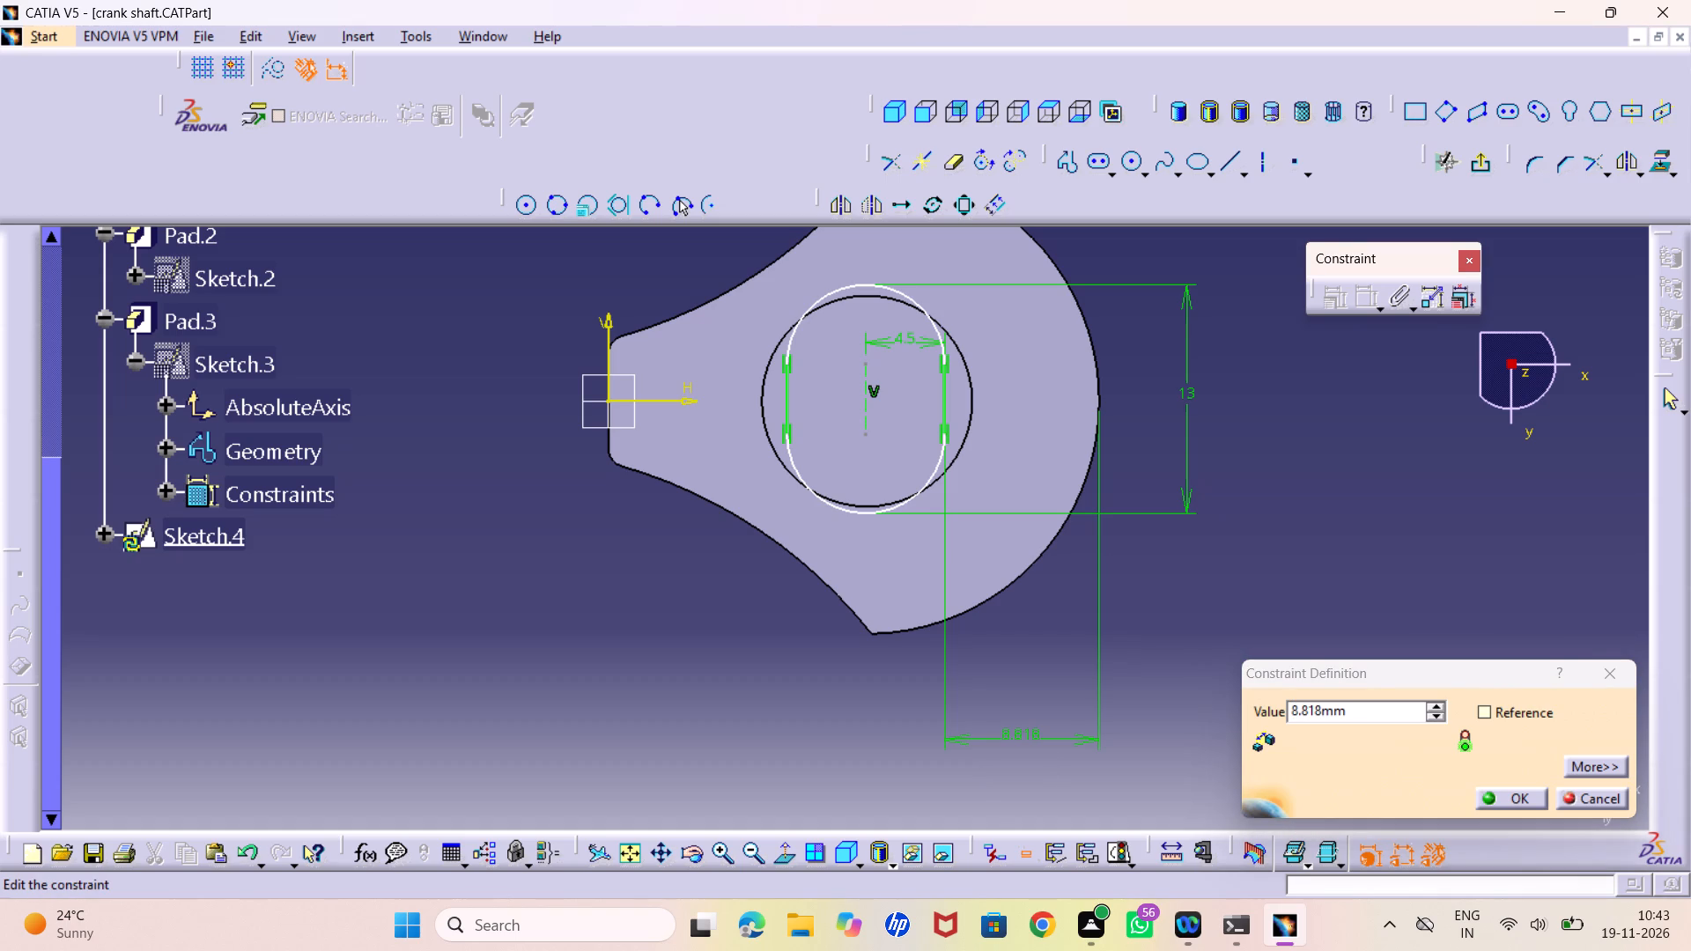
pyautogui.click(1613, 668)
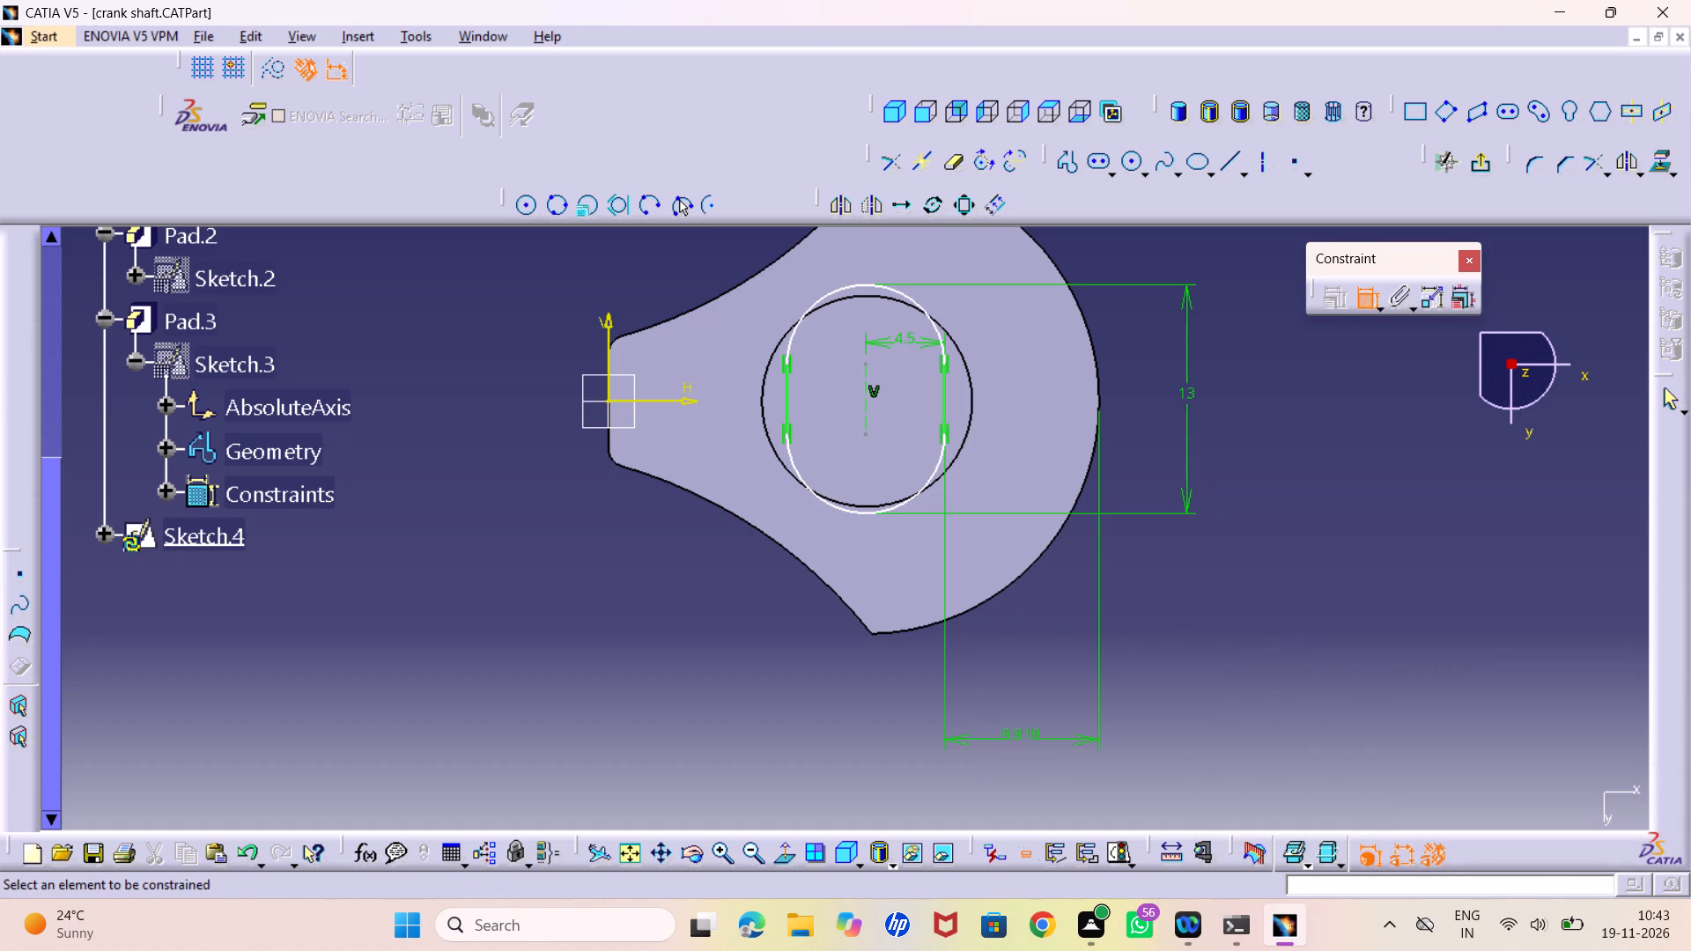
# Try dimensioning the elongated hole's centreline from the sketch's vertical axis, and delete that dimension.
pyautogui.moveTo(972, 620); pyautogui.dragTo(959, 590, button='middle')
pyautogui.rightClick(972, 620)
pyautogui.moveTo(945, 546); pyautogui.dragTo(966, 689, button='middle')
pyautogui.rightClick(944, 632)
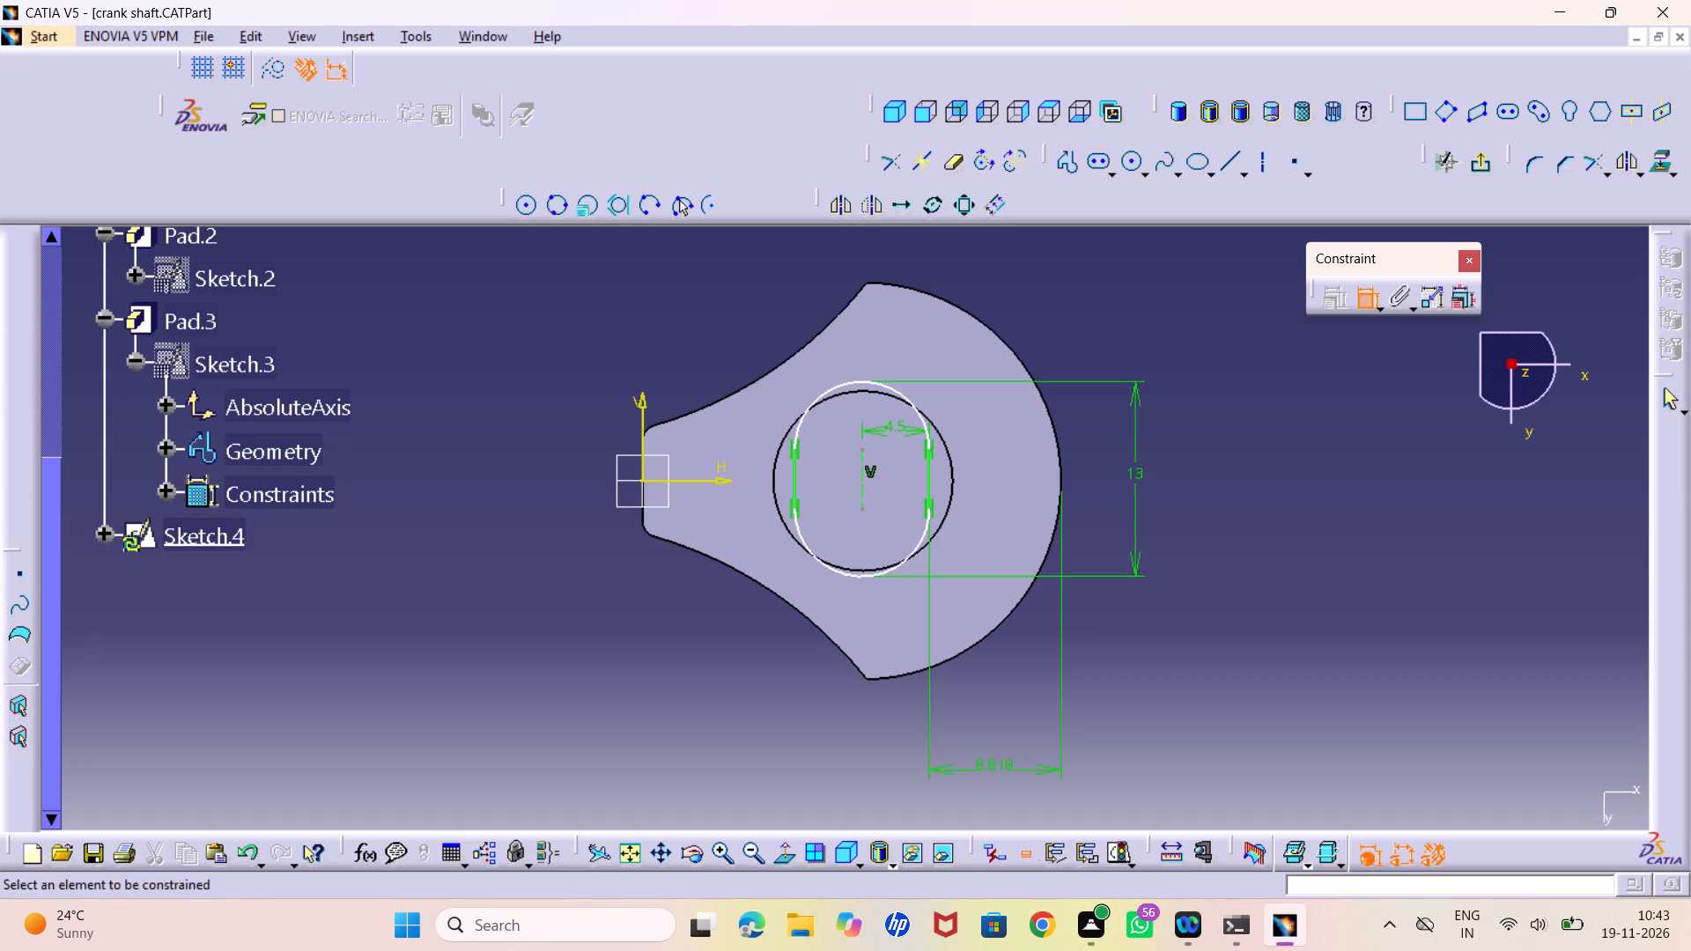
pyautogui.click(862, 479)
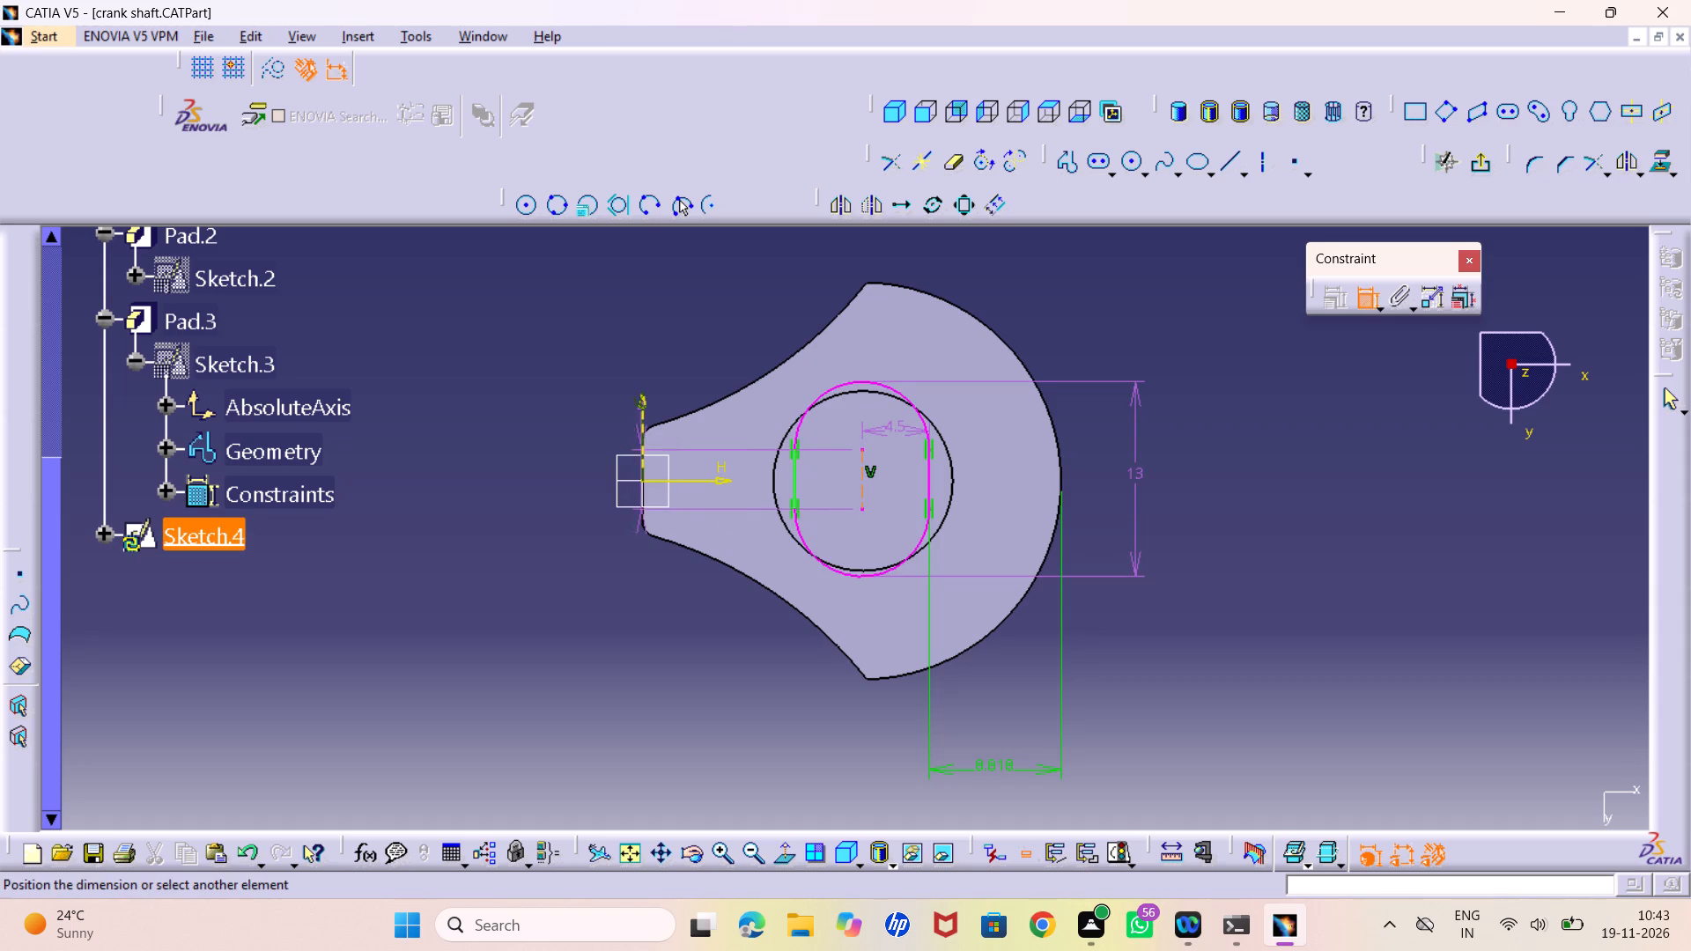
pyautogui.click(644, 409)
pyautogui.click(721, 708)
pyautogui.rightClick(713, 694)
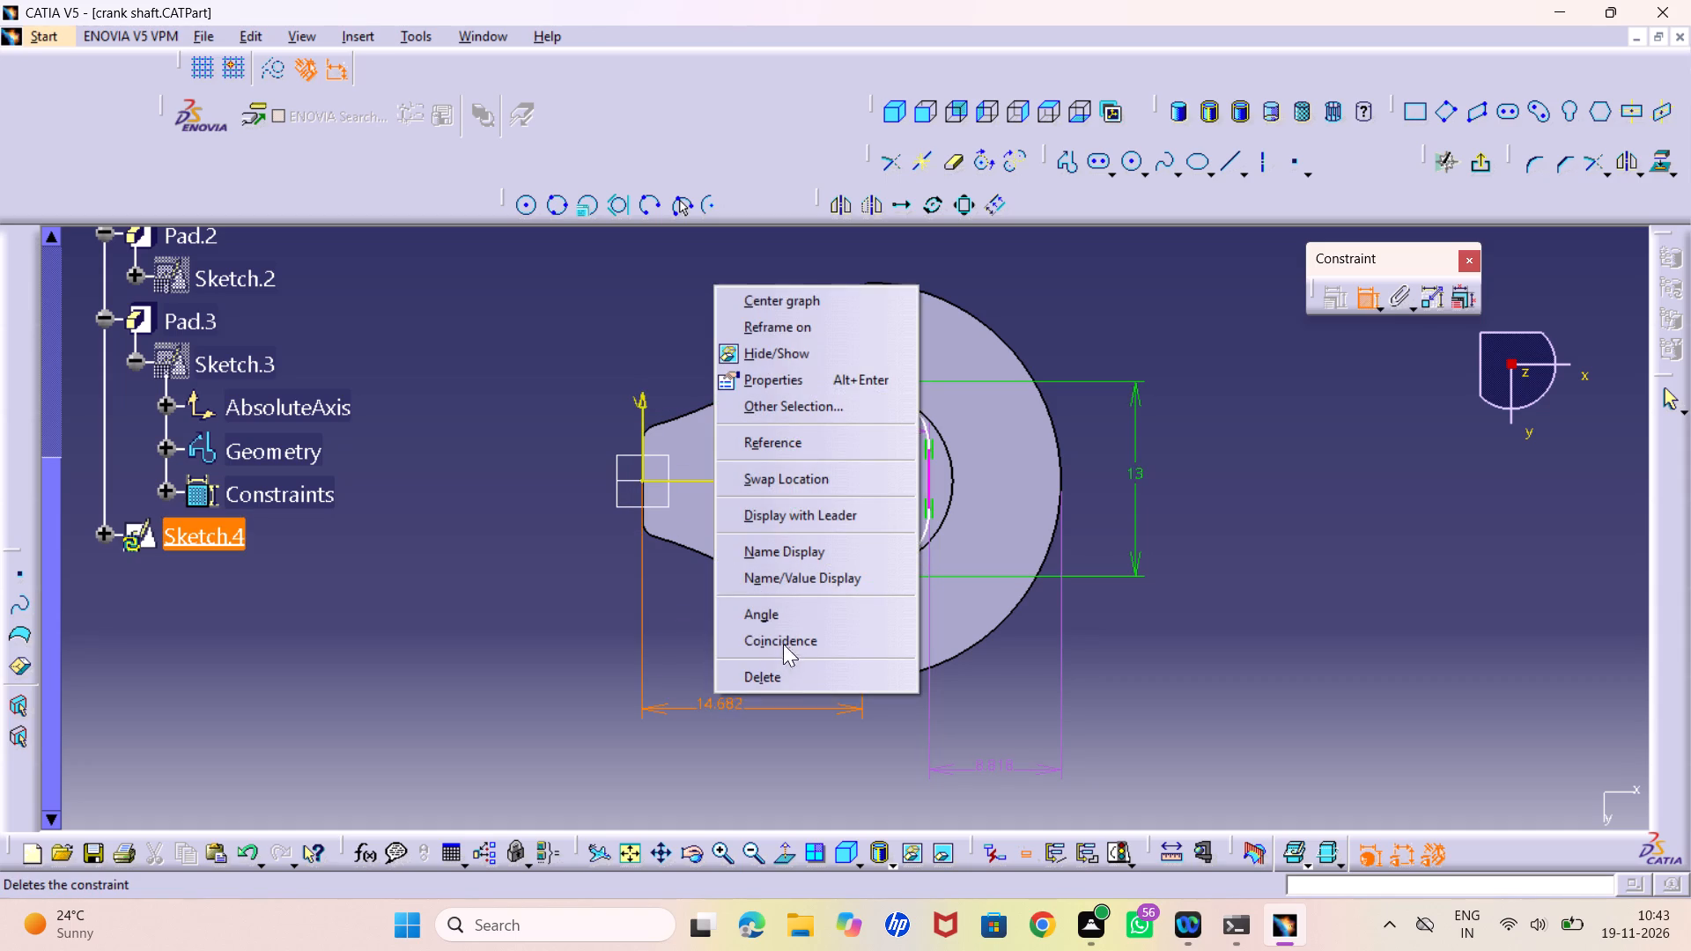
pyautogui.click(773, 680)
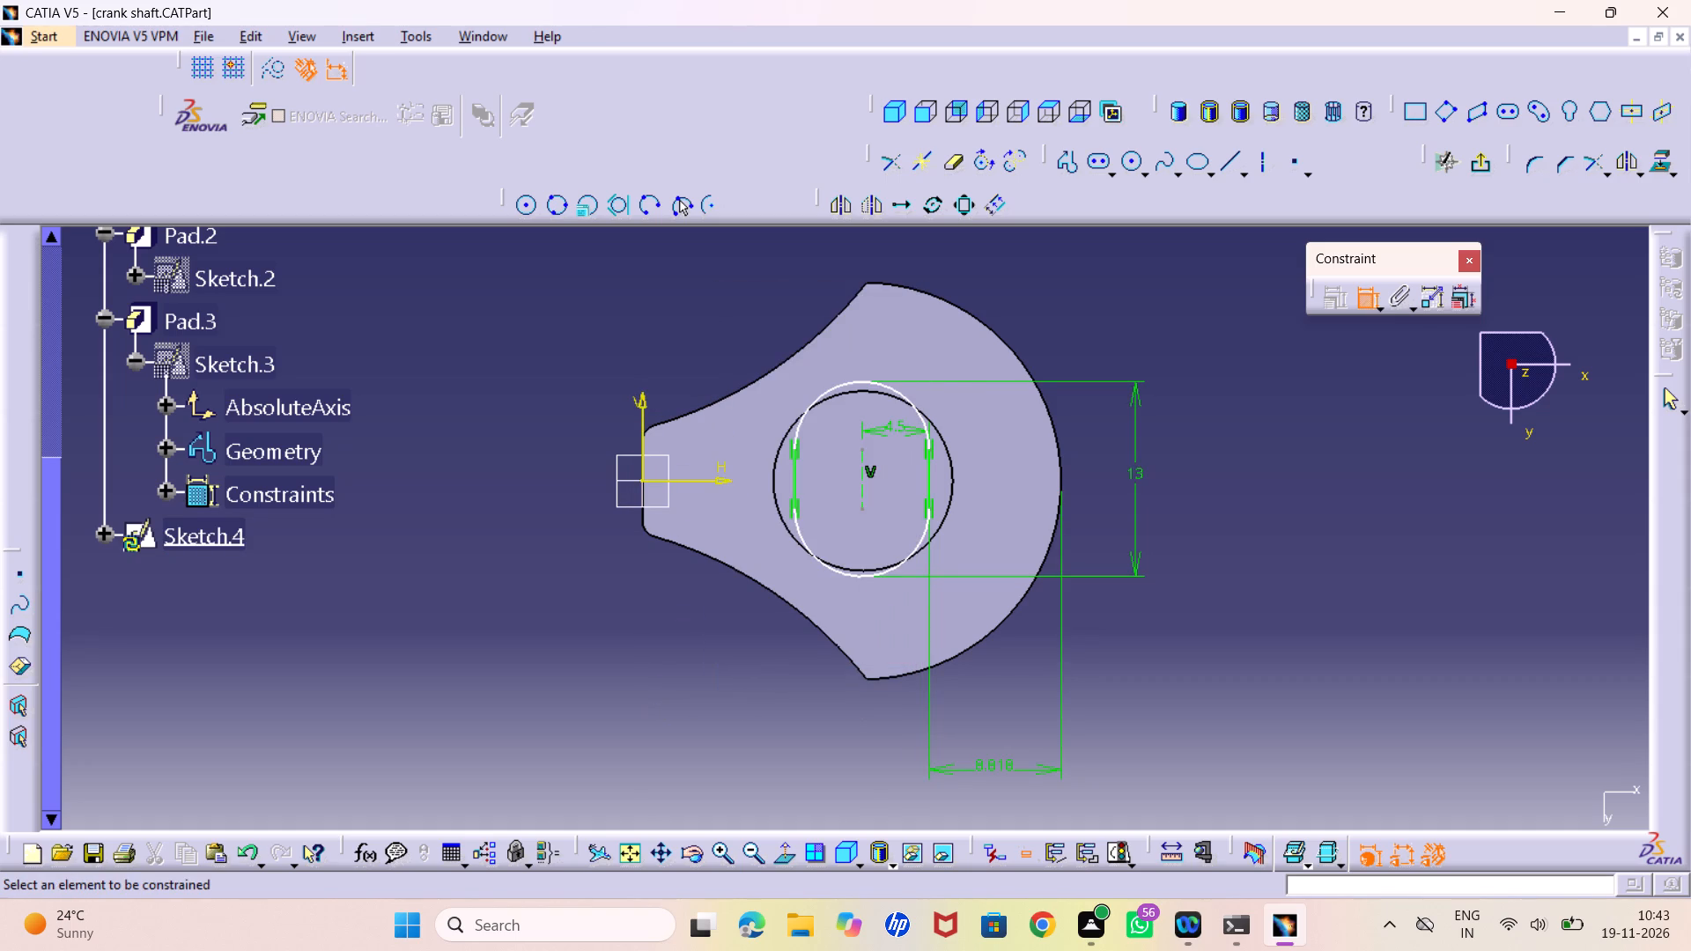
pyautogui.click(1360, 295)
# Measure the distance between the shaft's circular edge and the crank web's large outer arc.
pyautogui.doubleClick(1171, 844)
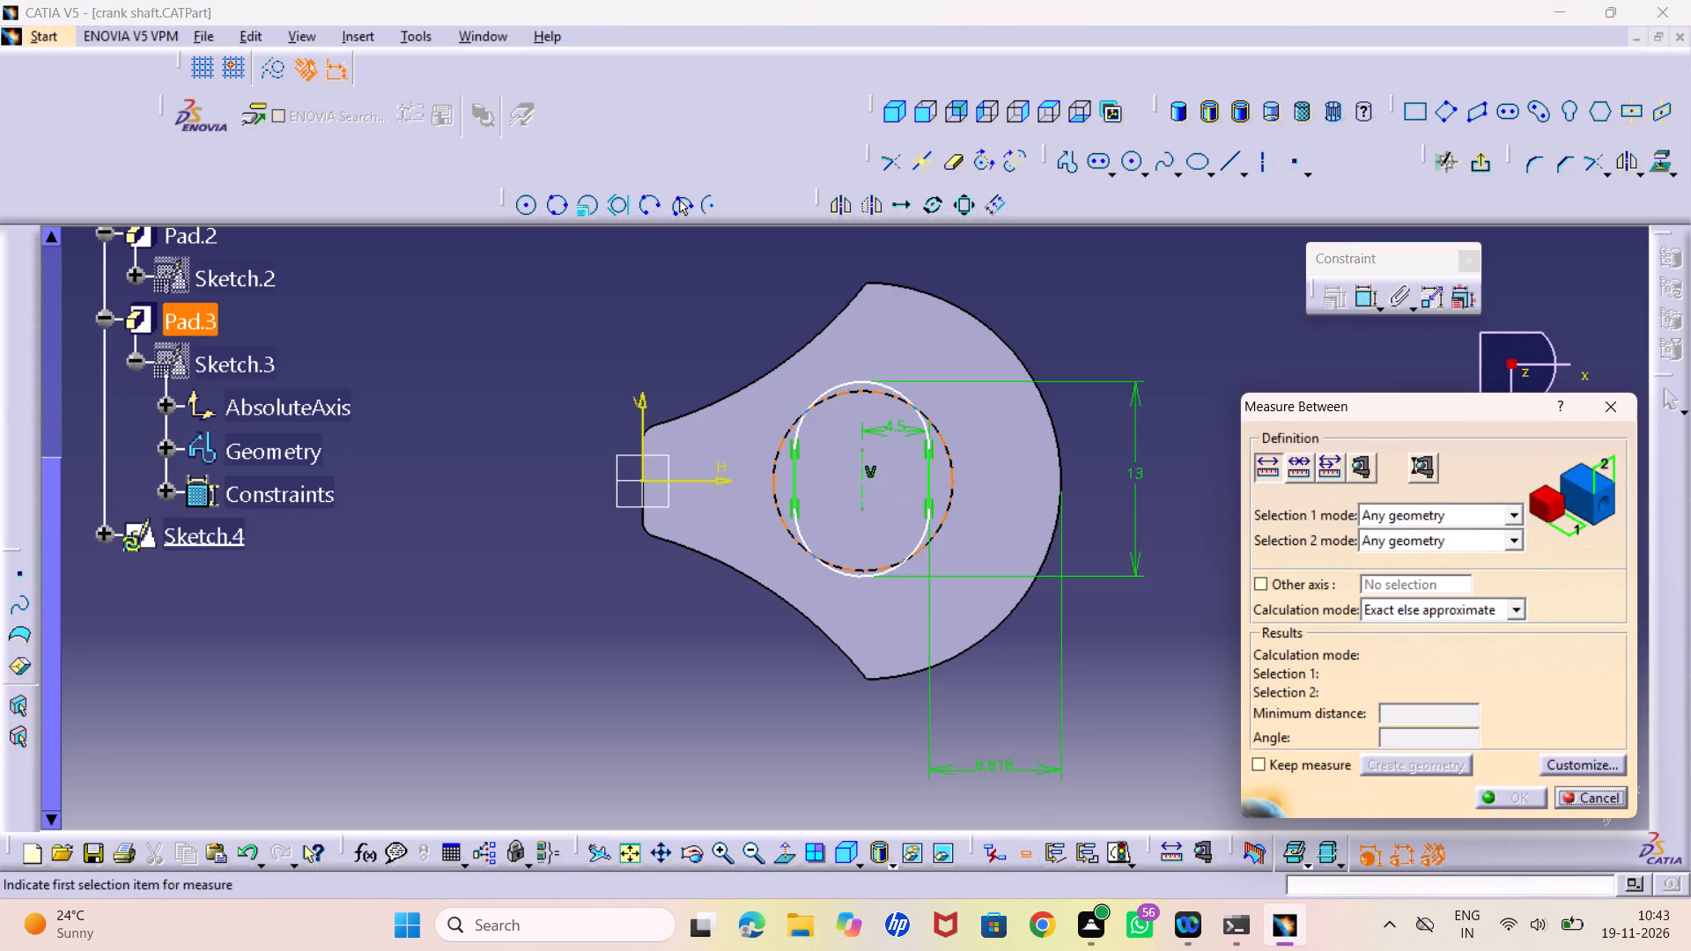
pyautogui.click(951, 485)
pyautogui.click(1058, 445)
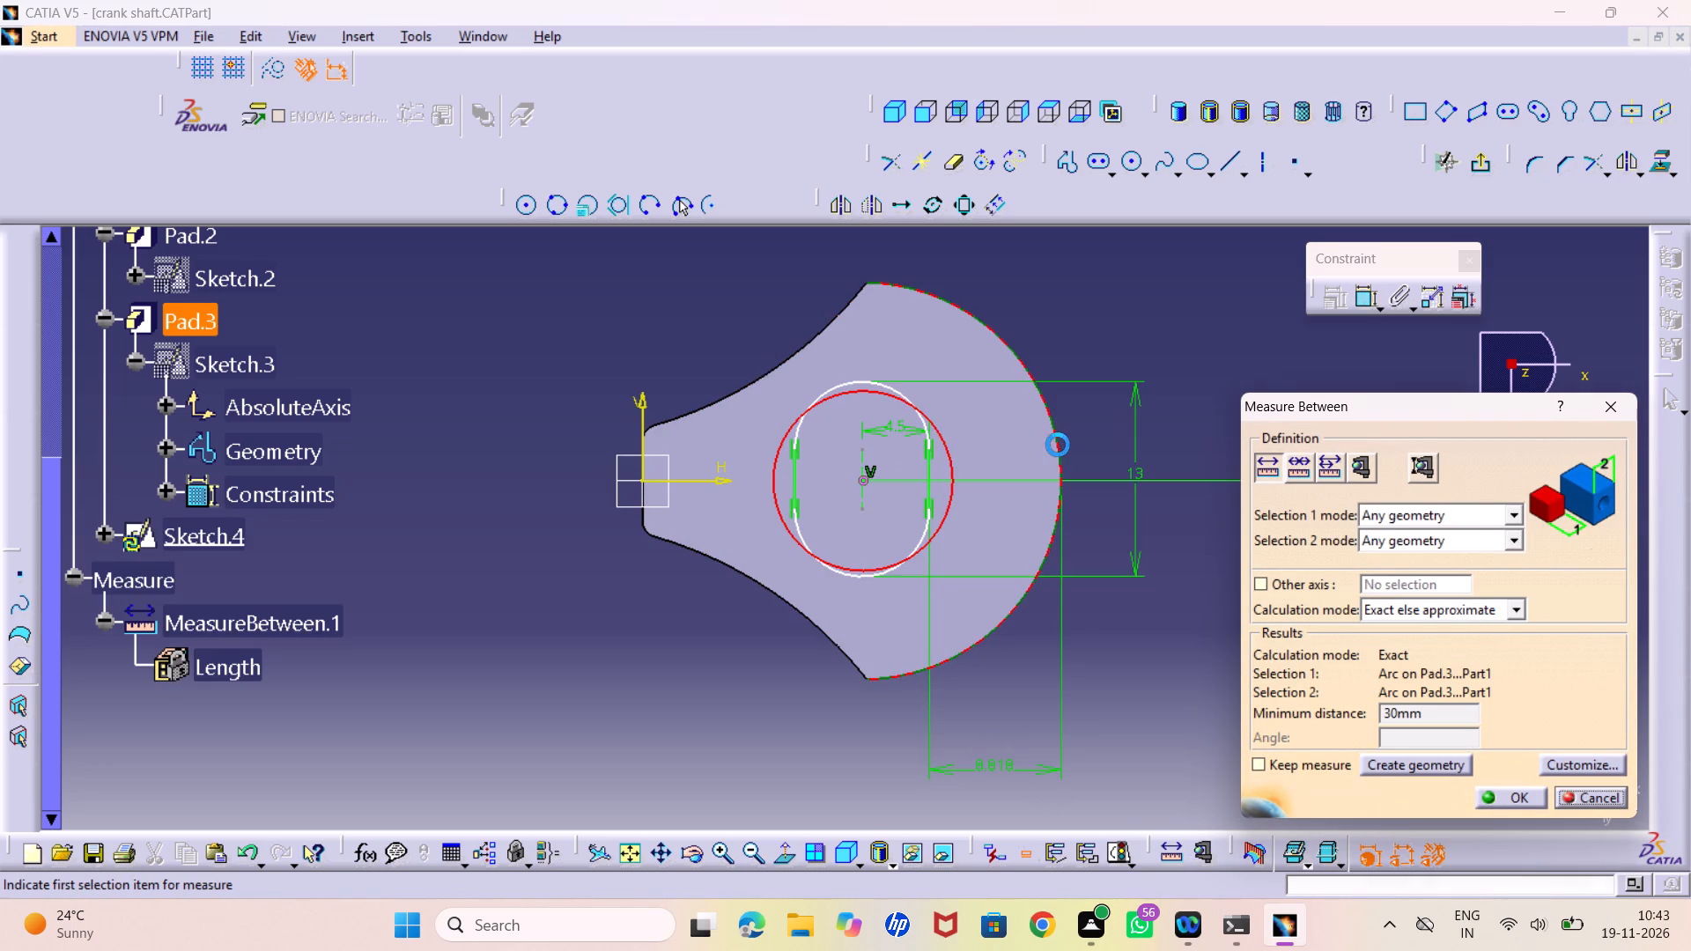
pyautogui.moveTo(994, 639); pyautogui.dragTo(766, 640, button='middle')
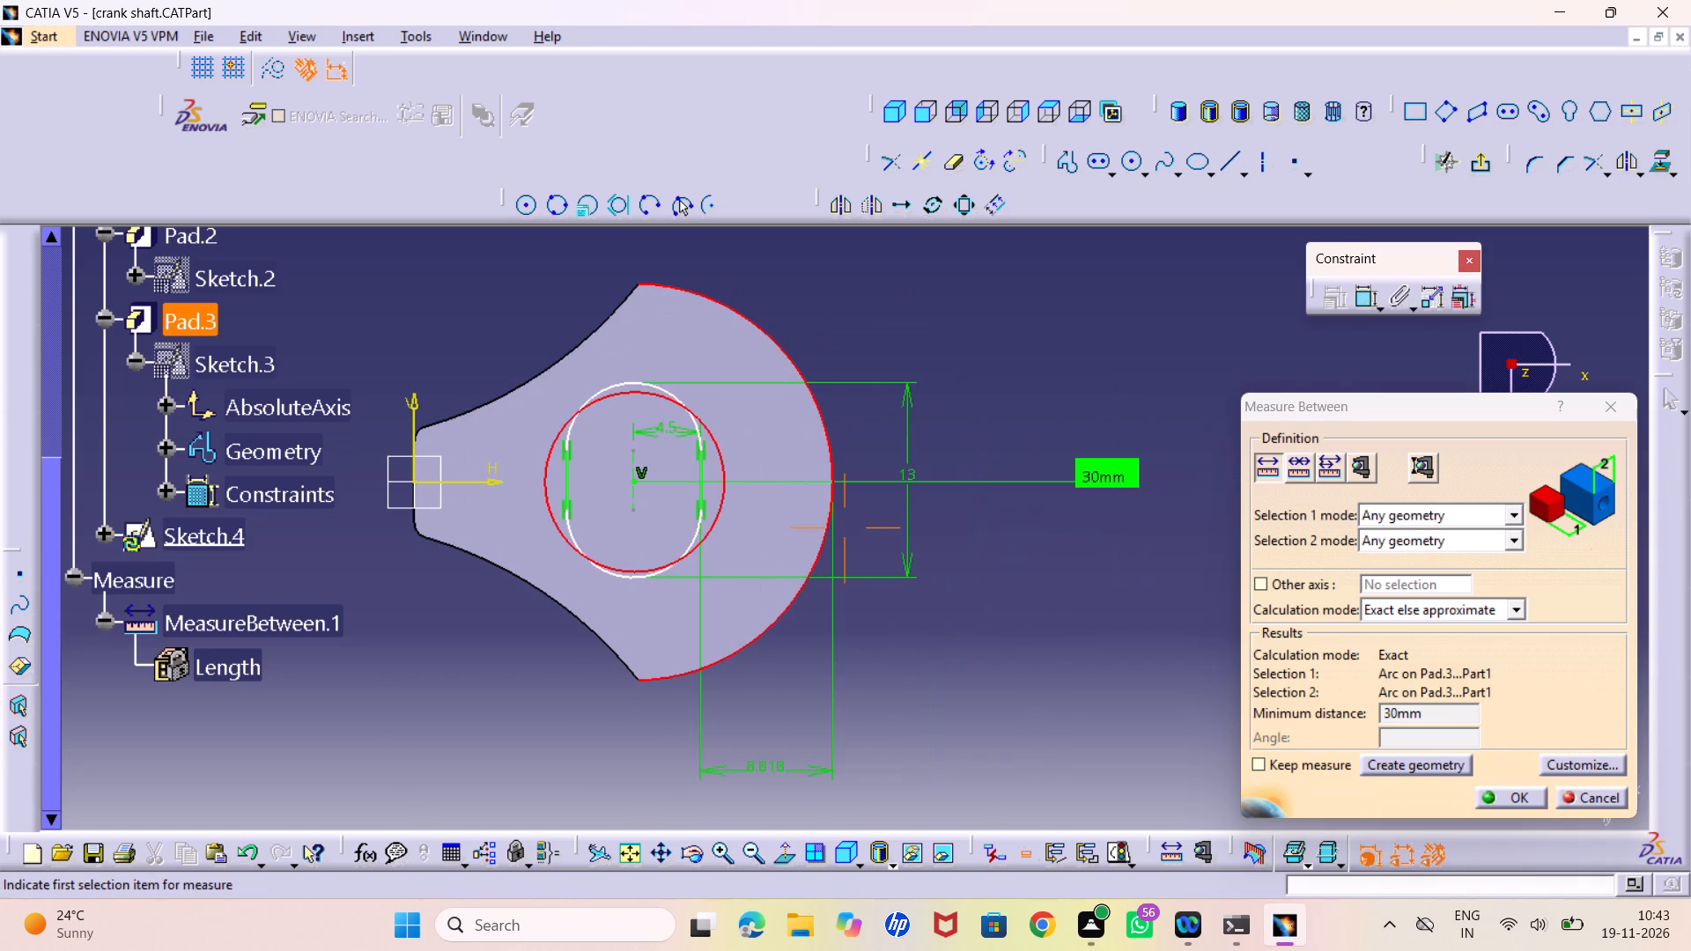
pyautogui.rightClick(766, 640)
pyautogui.moveTo(766, 640); pyautogui.dragTo(765, 664, button='middle')
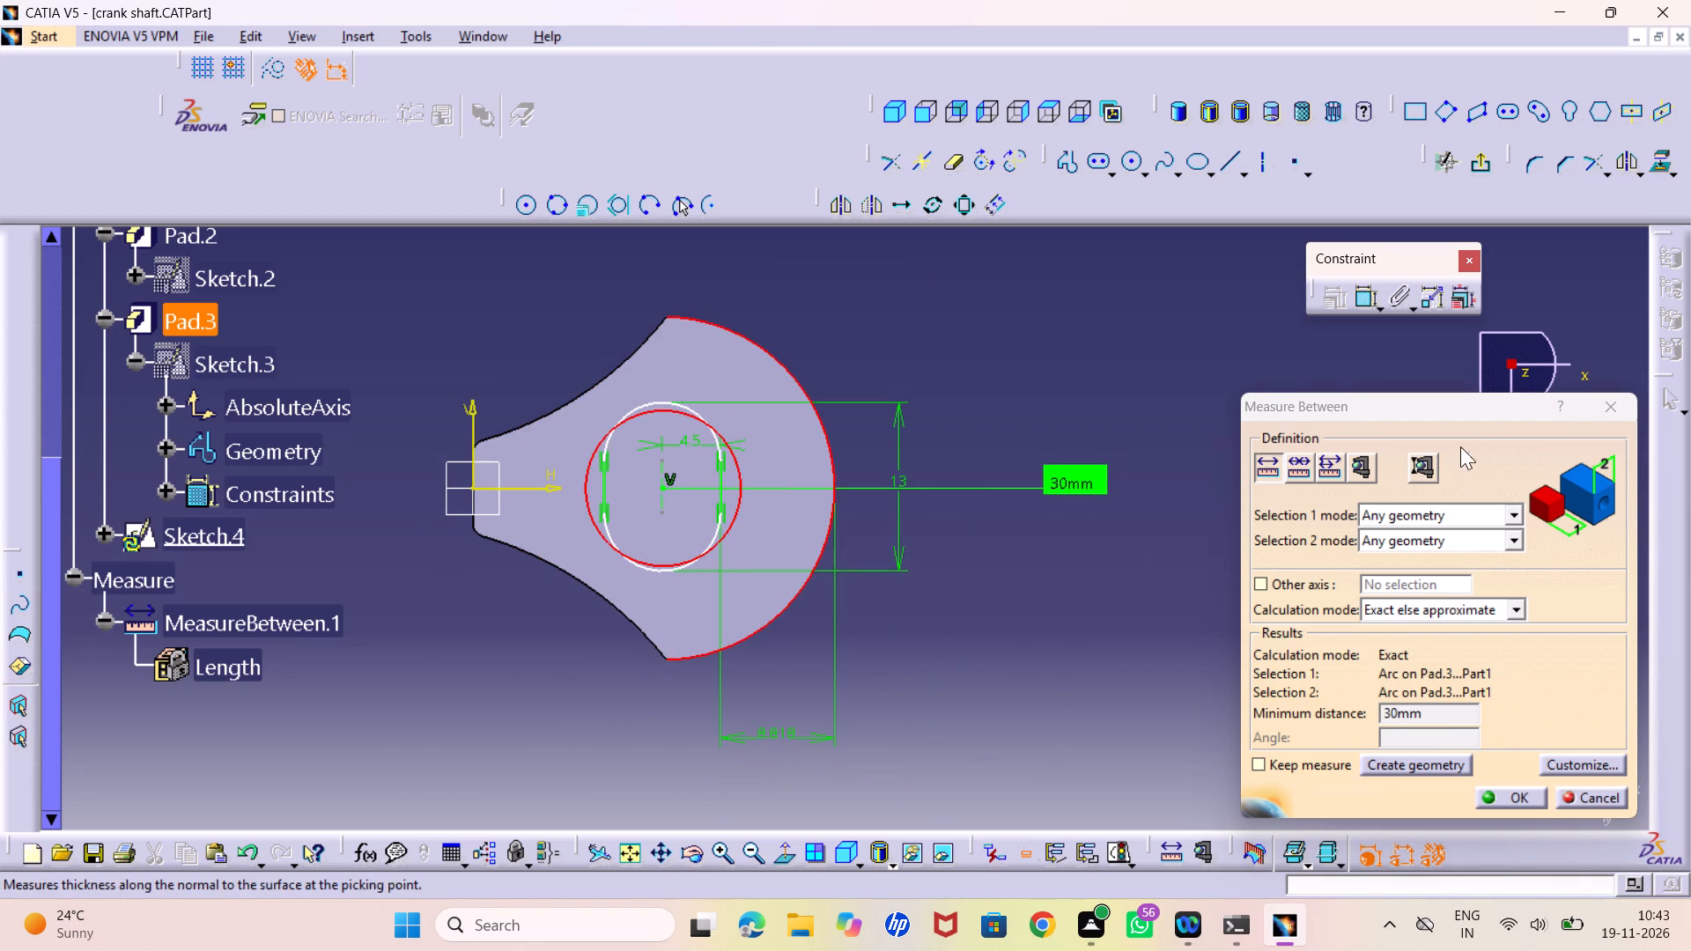
pyautogui.click(1616, 414)
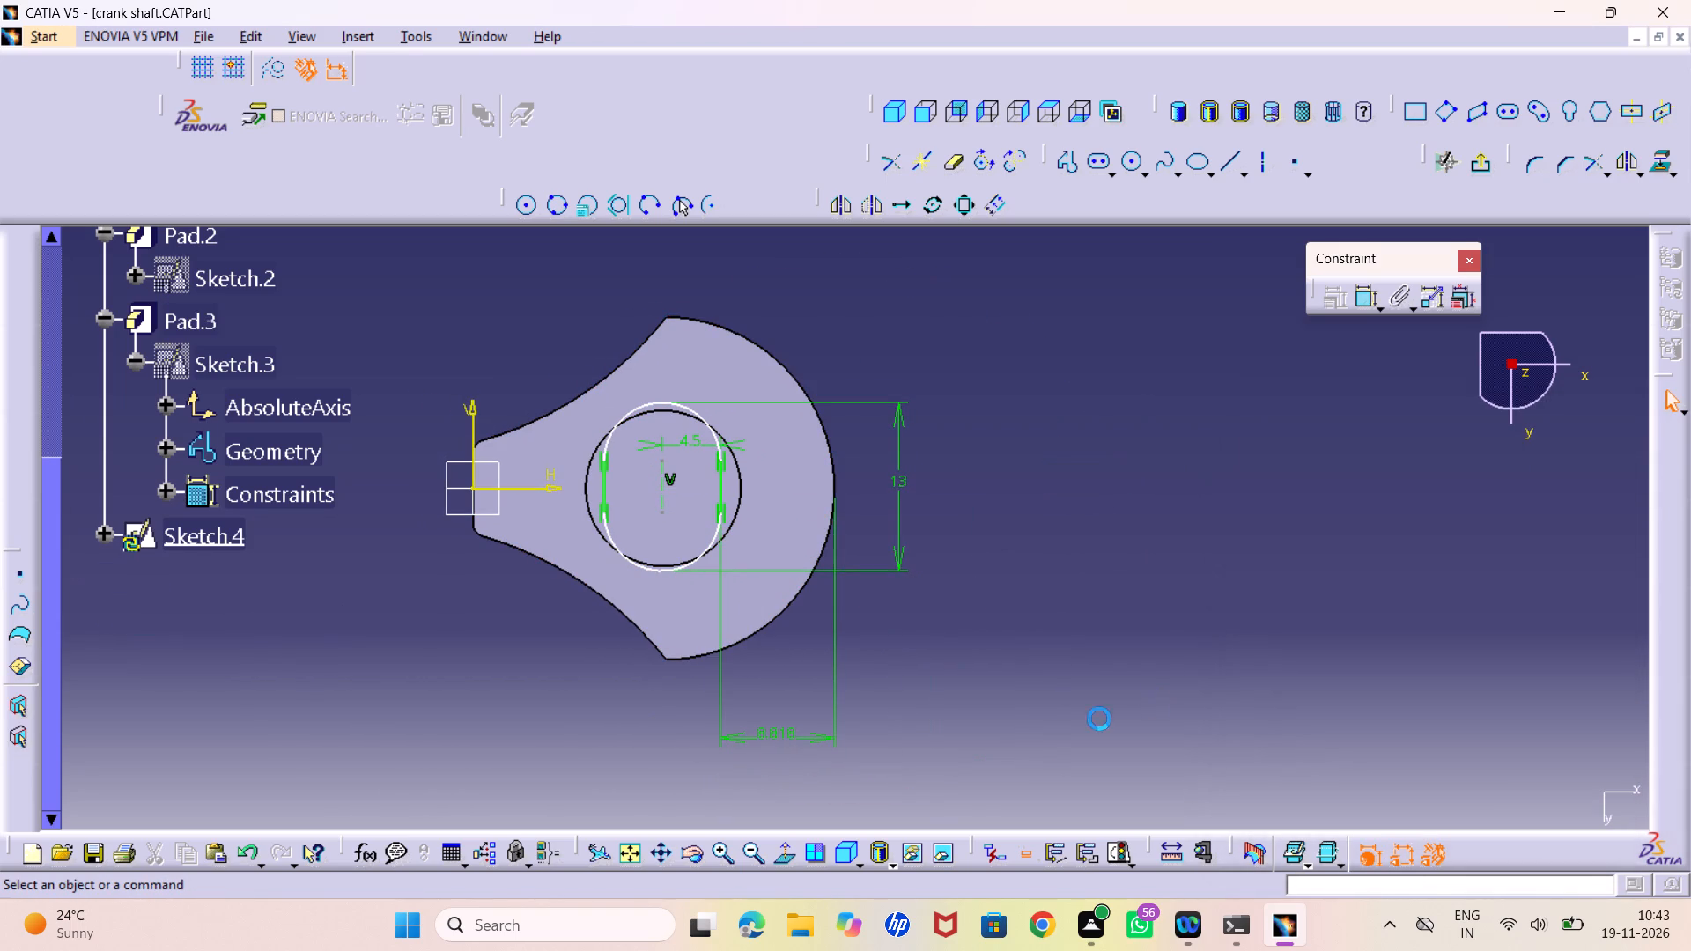
# Delete the dimension between the elongated hole's straight side and the crank web's large outer arc.
pyautogui.click(1078, 723)
pyautogui.rightClick(779, 726)
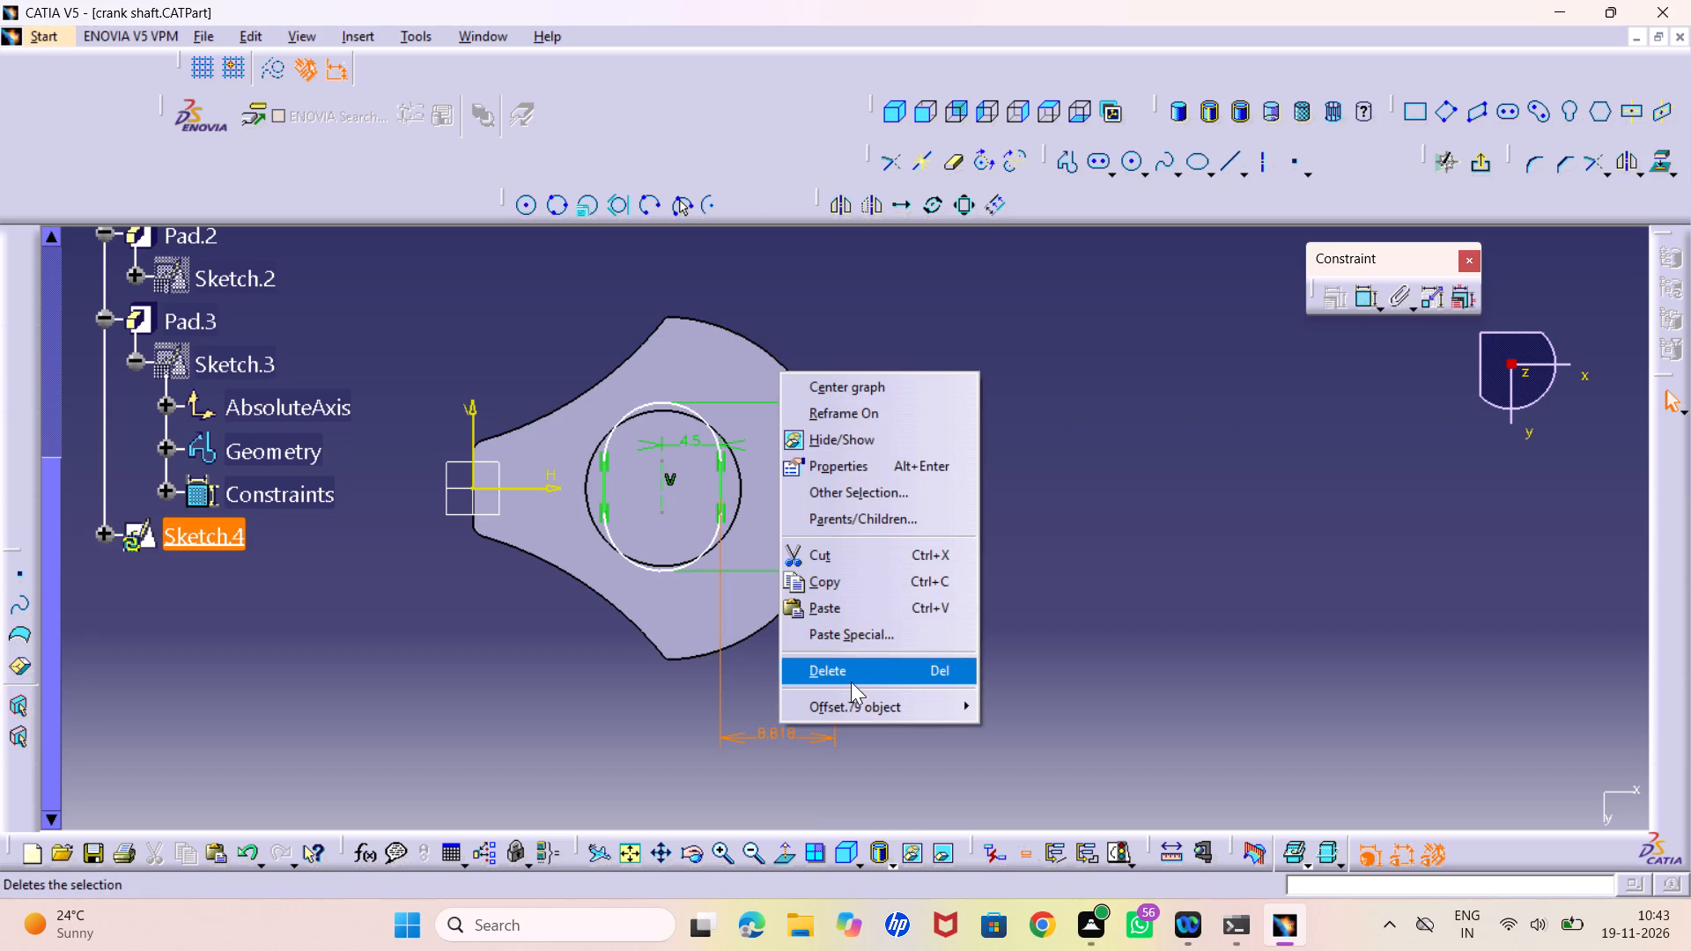
pyautogui.click(846, 671)
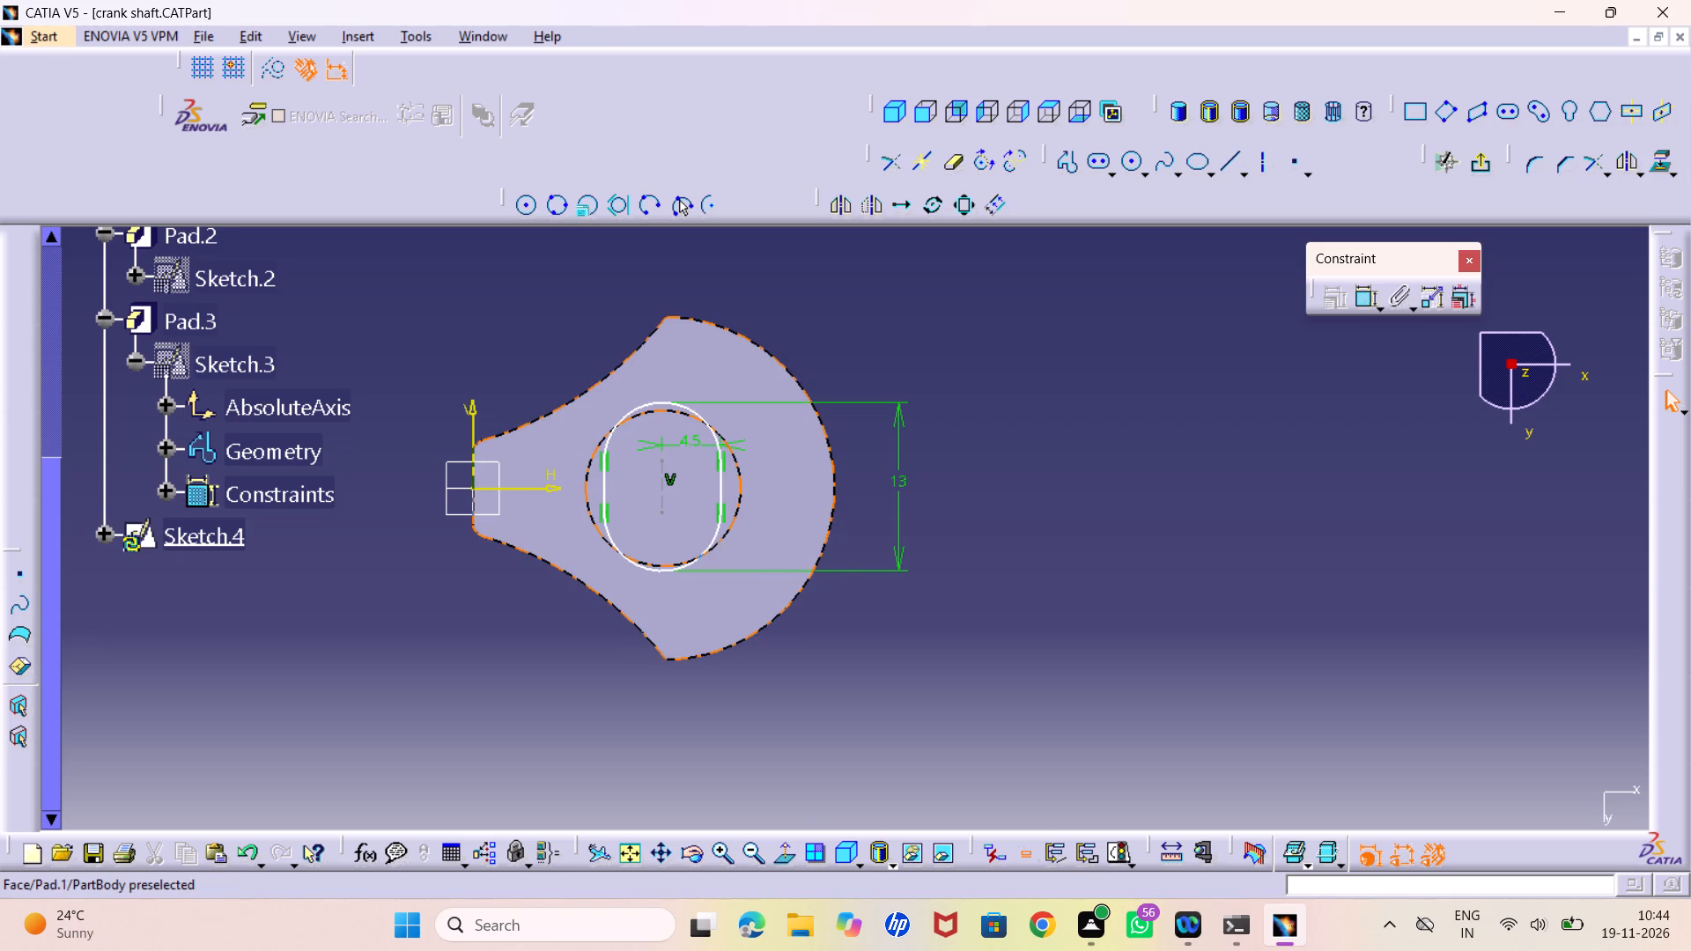
# Dimension the distance from the elongated hole's vertical centreline to the crank web's large outer arc.
pyautogui.moveTo(760, 530); pyautogui.dragTo(868, 537, button='middle')
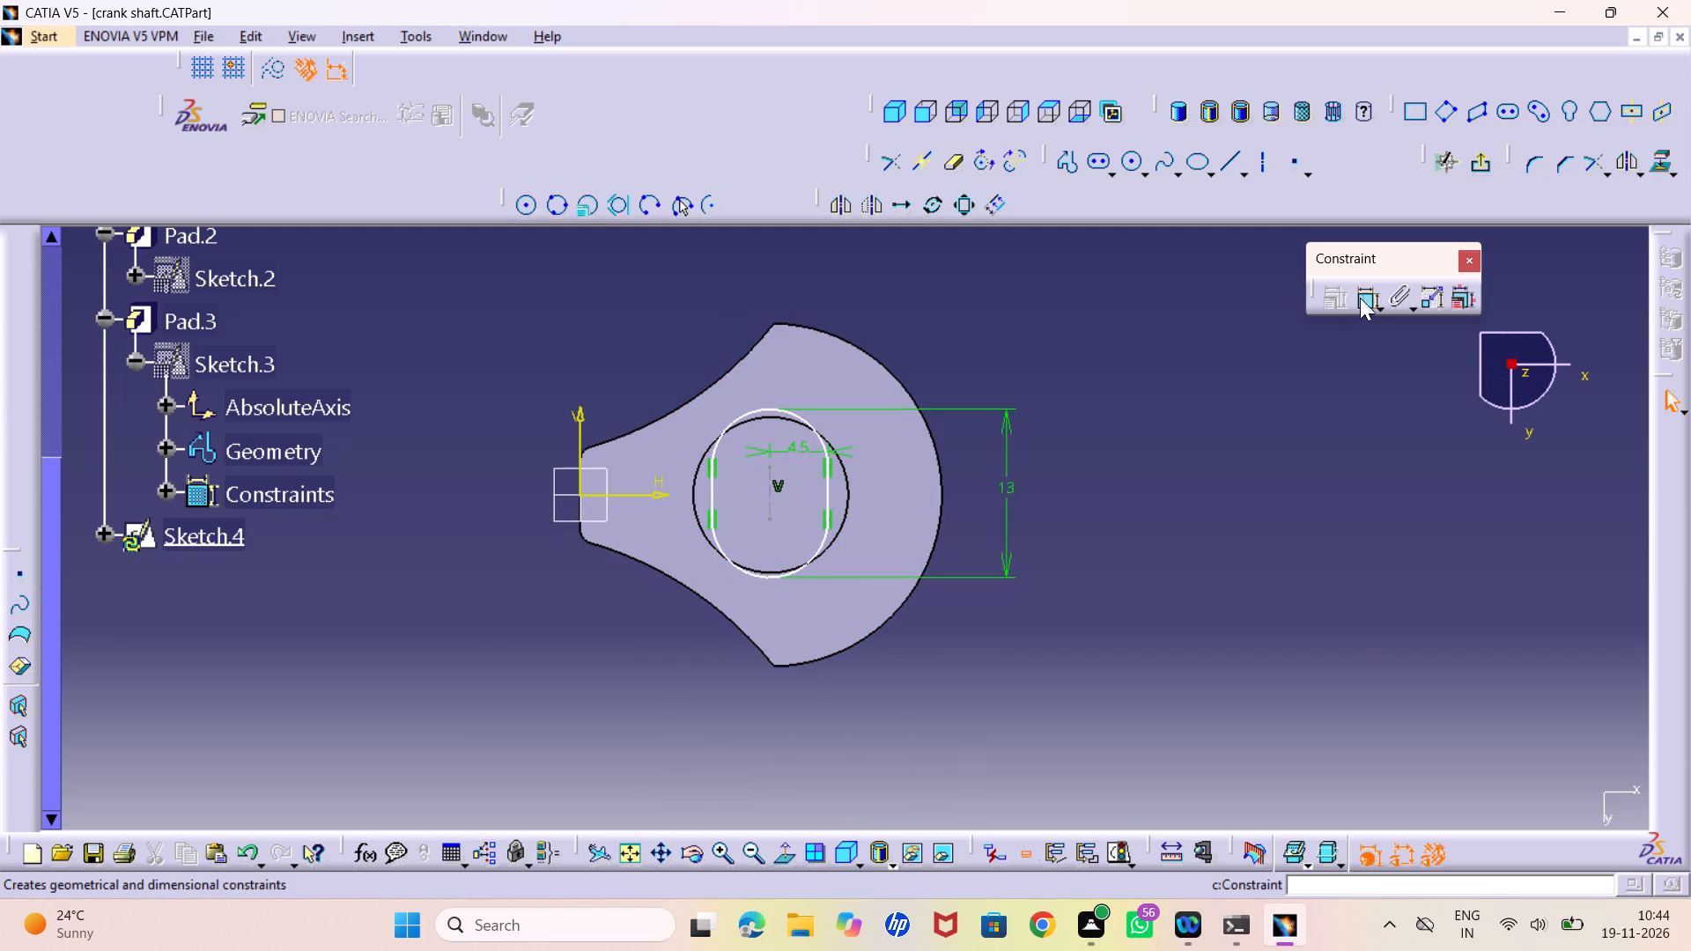
pyautogui.doubleClick(1364, 291)
pyautogui.click(772, 498)
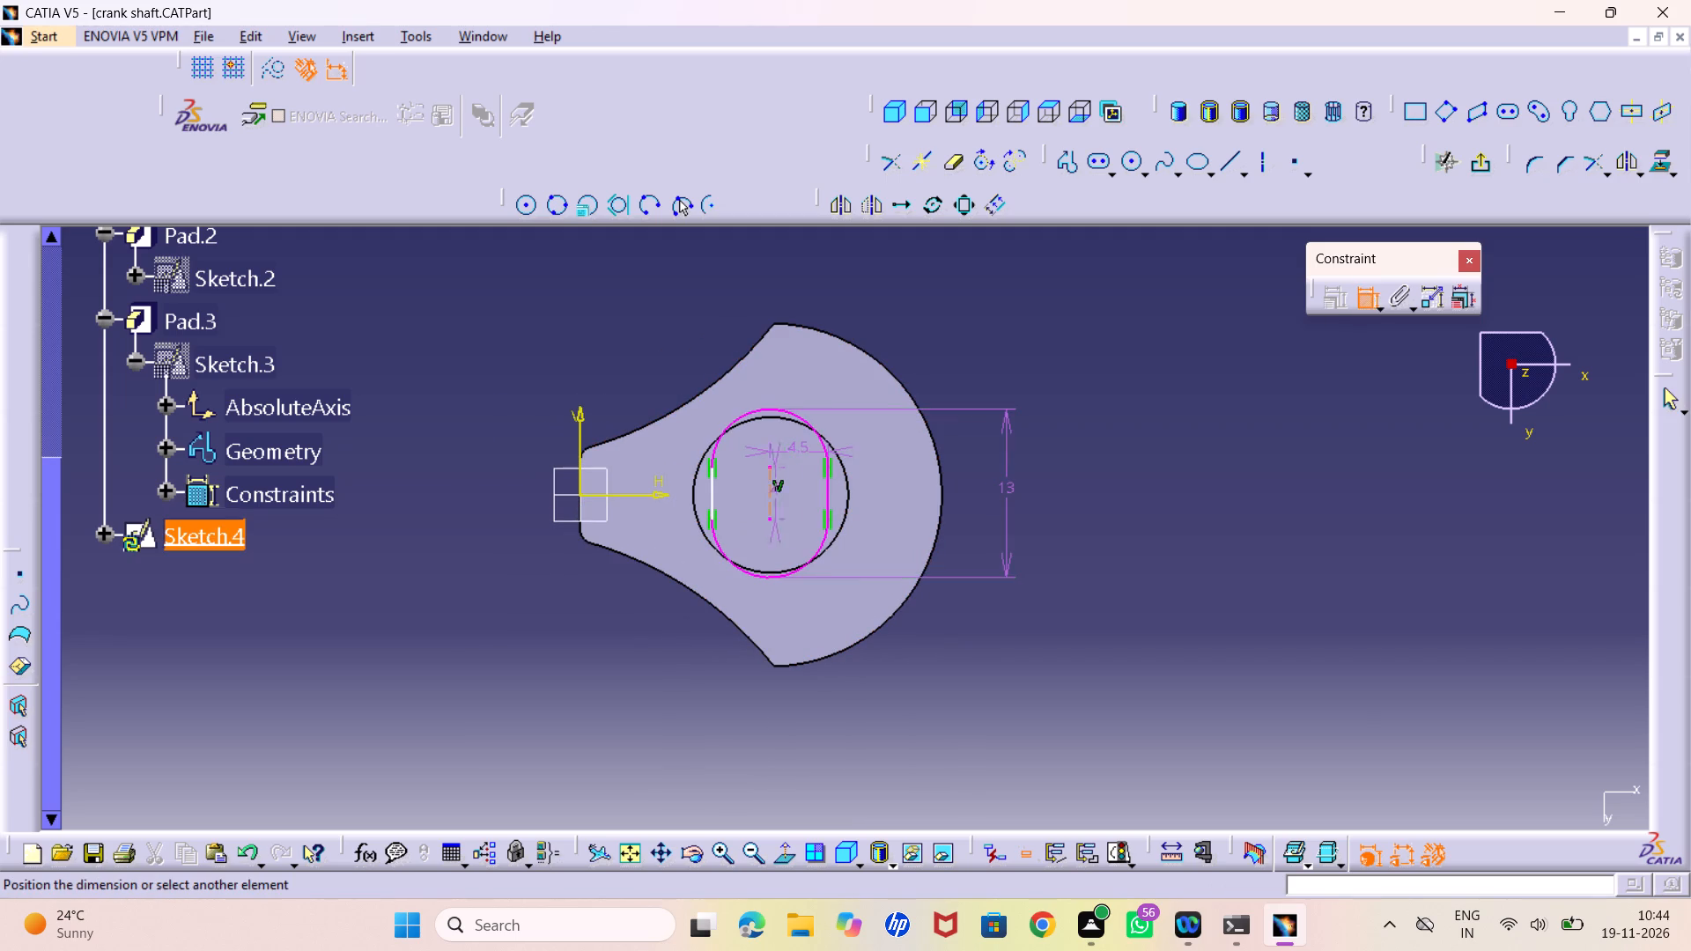
pyautogui.click(941, 492)
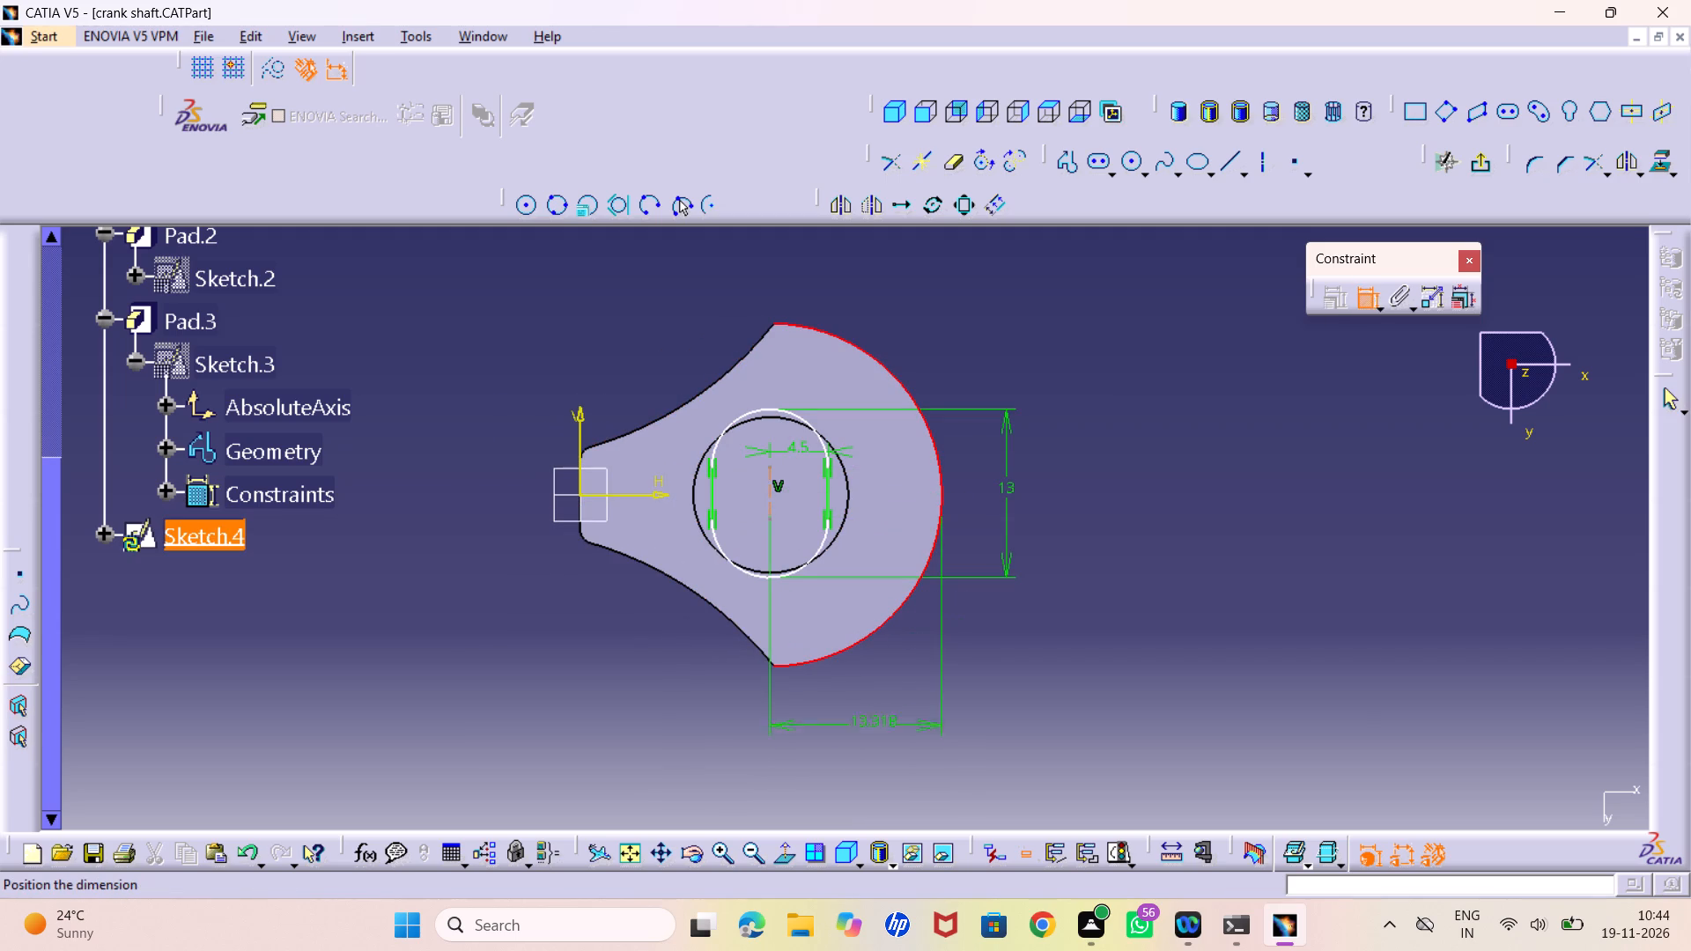
pyautogui.click(844, 744)
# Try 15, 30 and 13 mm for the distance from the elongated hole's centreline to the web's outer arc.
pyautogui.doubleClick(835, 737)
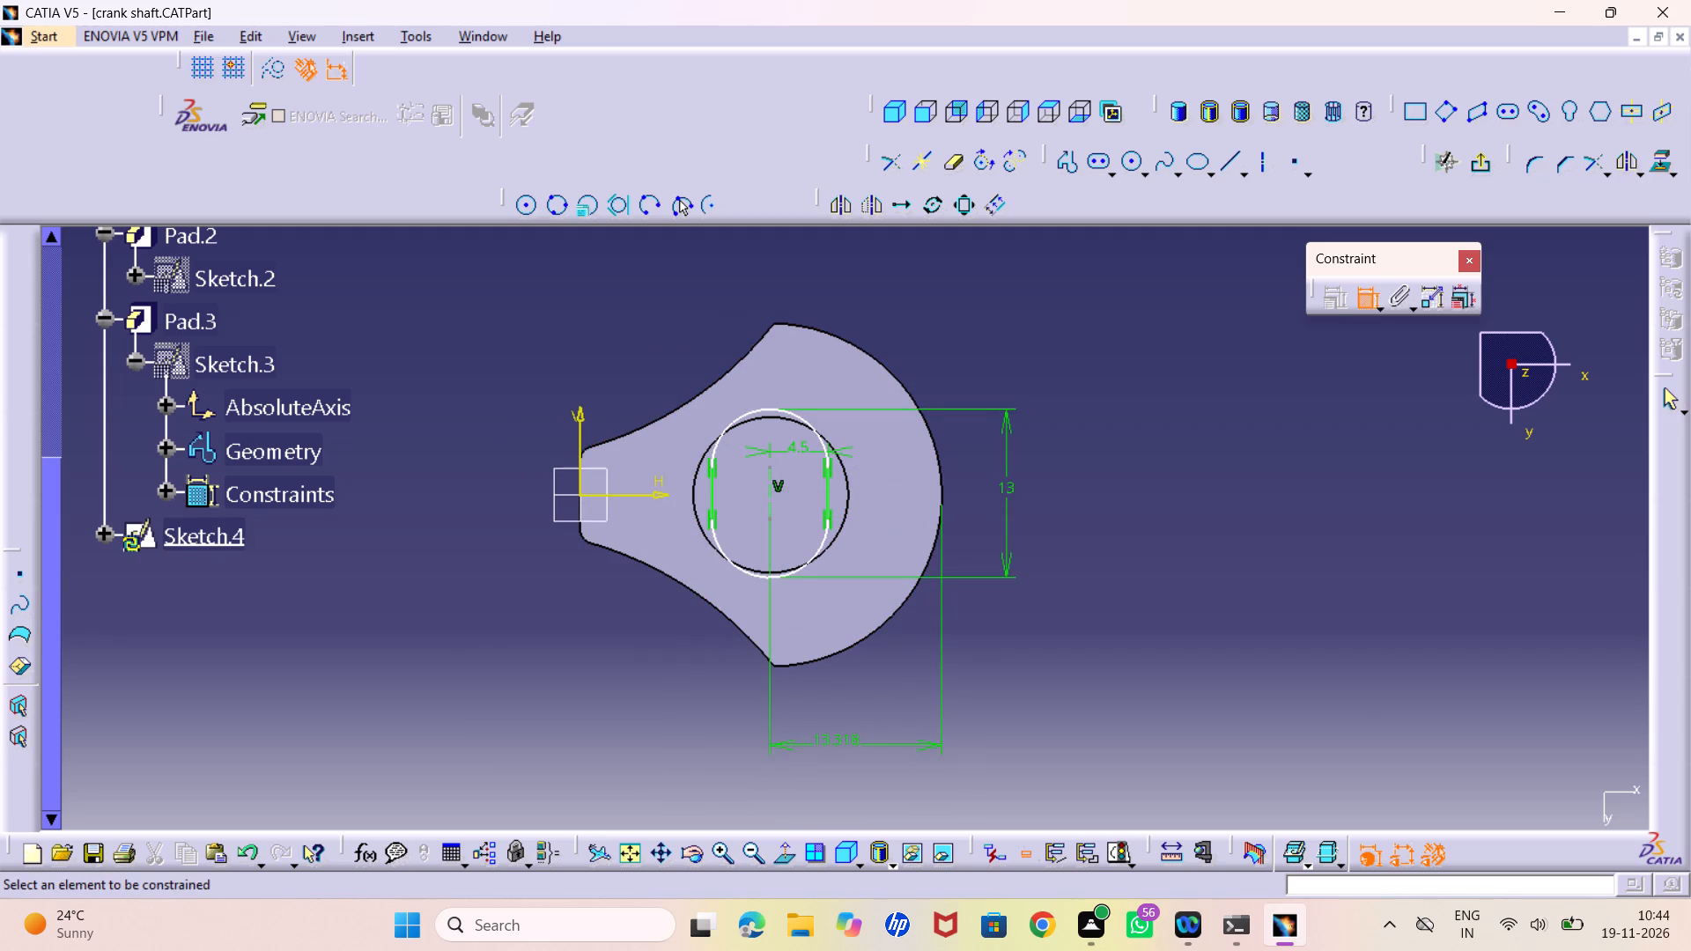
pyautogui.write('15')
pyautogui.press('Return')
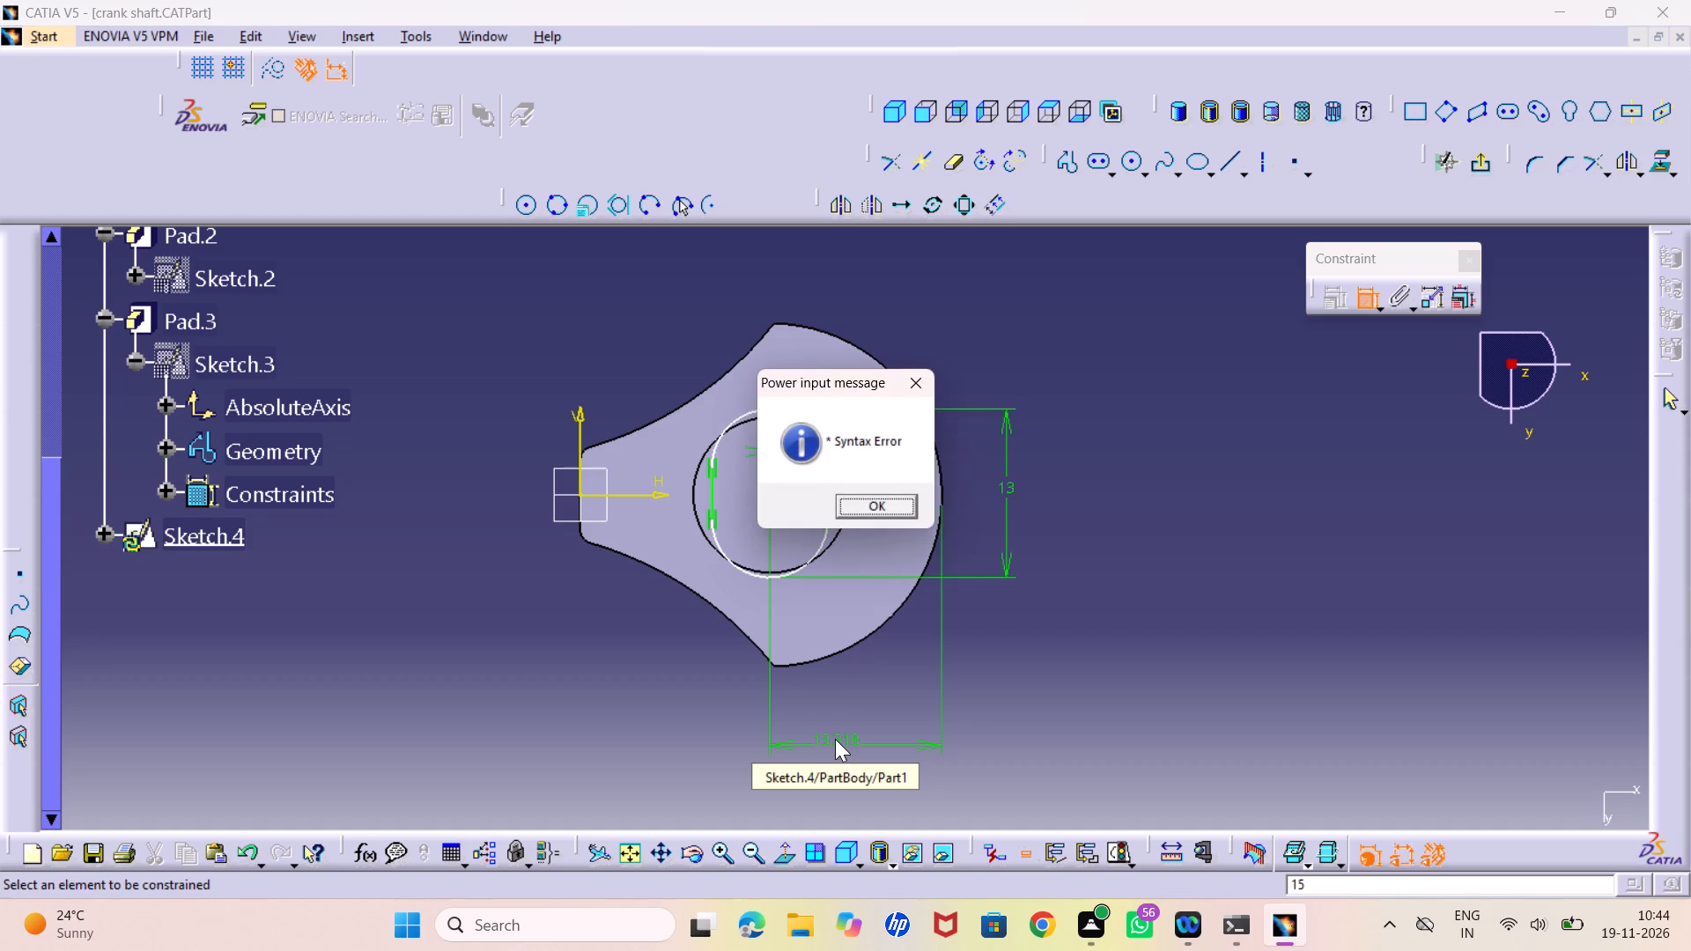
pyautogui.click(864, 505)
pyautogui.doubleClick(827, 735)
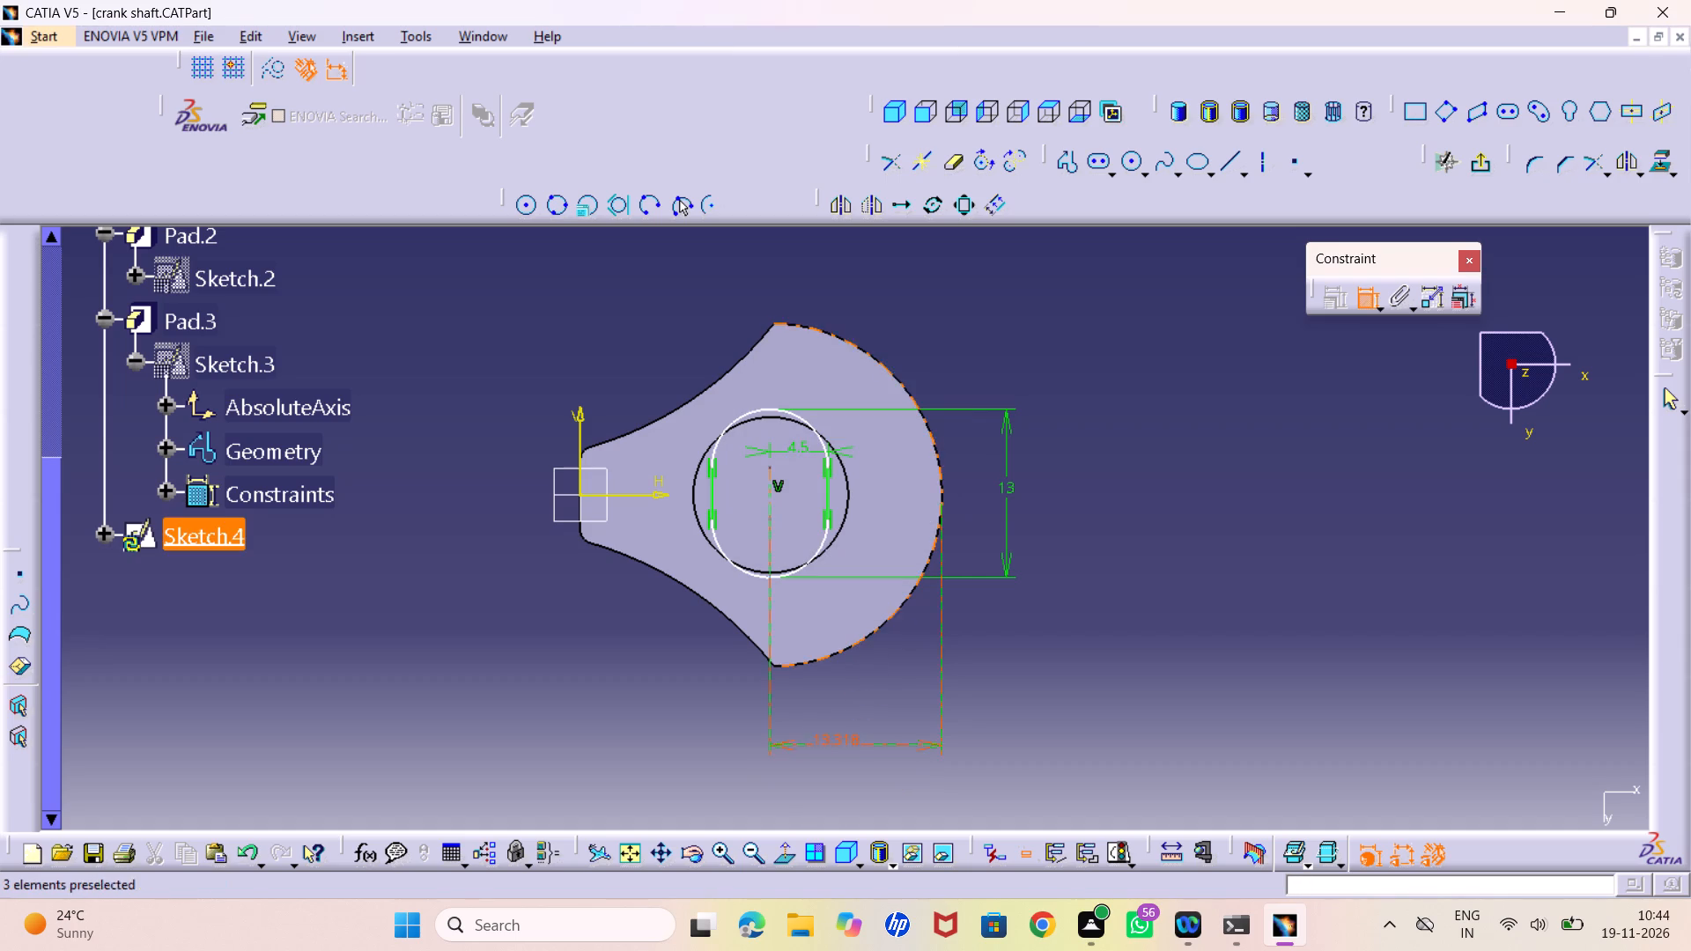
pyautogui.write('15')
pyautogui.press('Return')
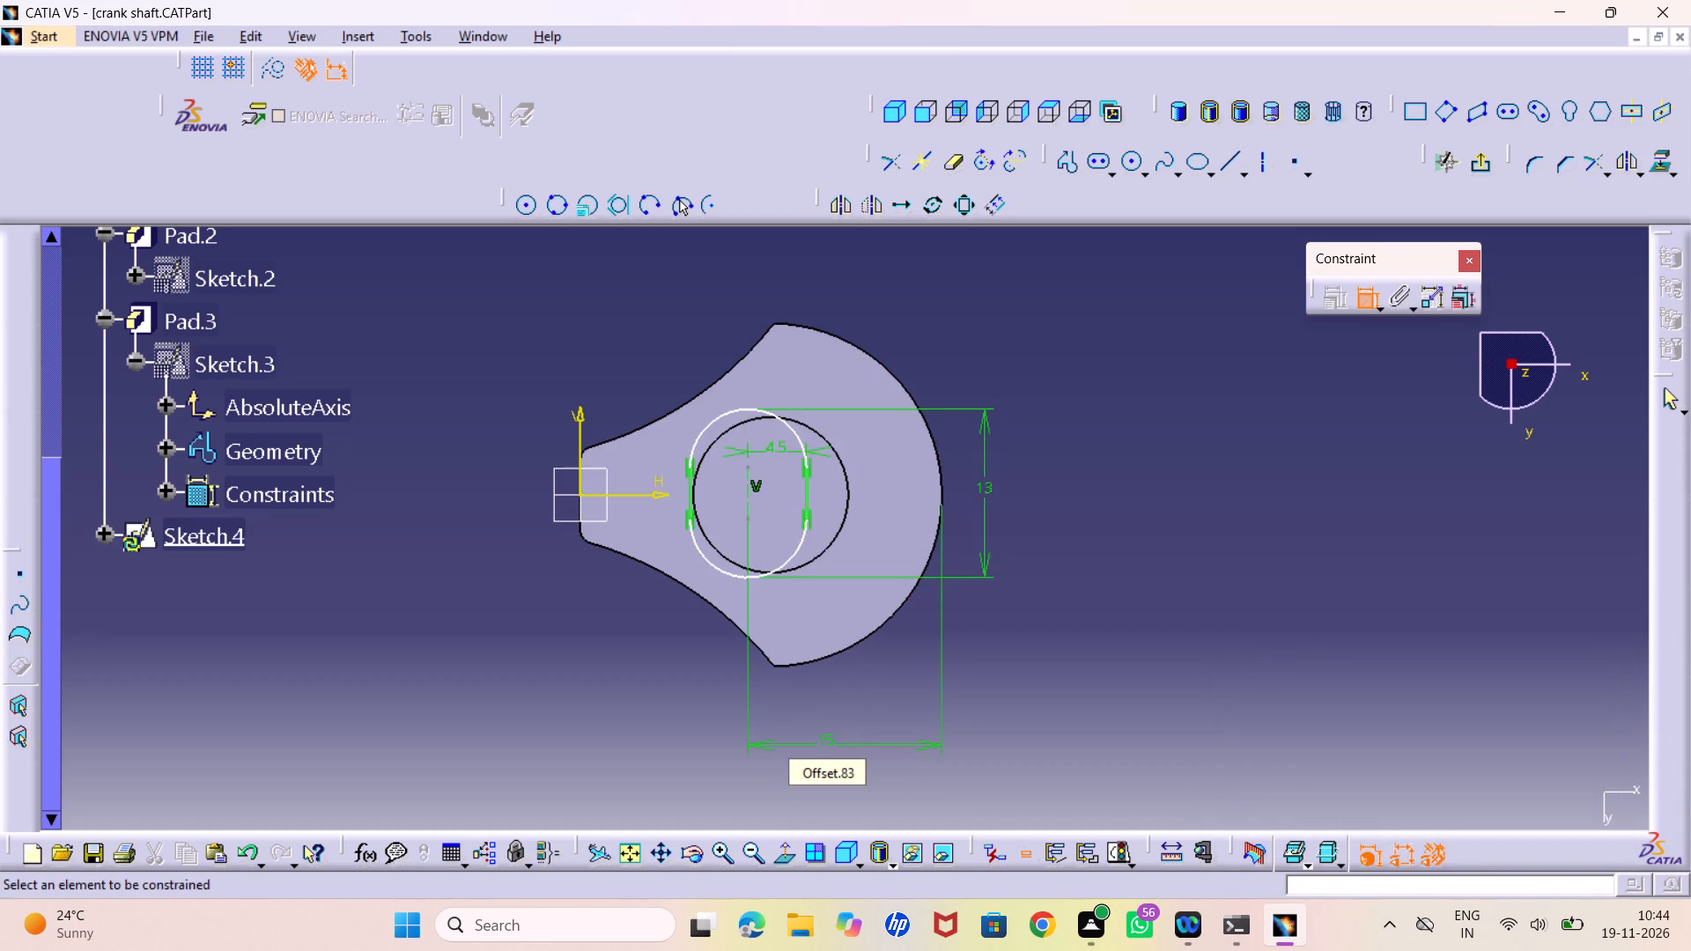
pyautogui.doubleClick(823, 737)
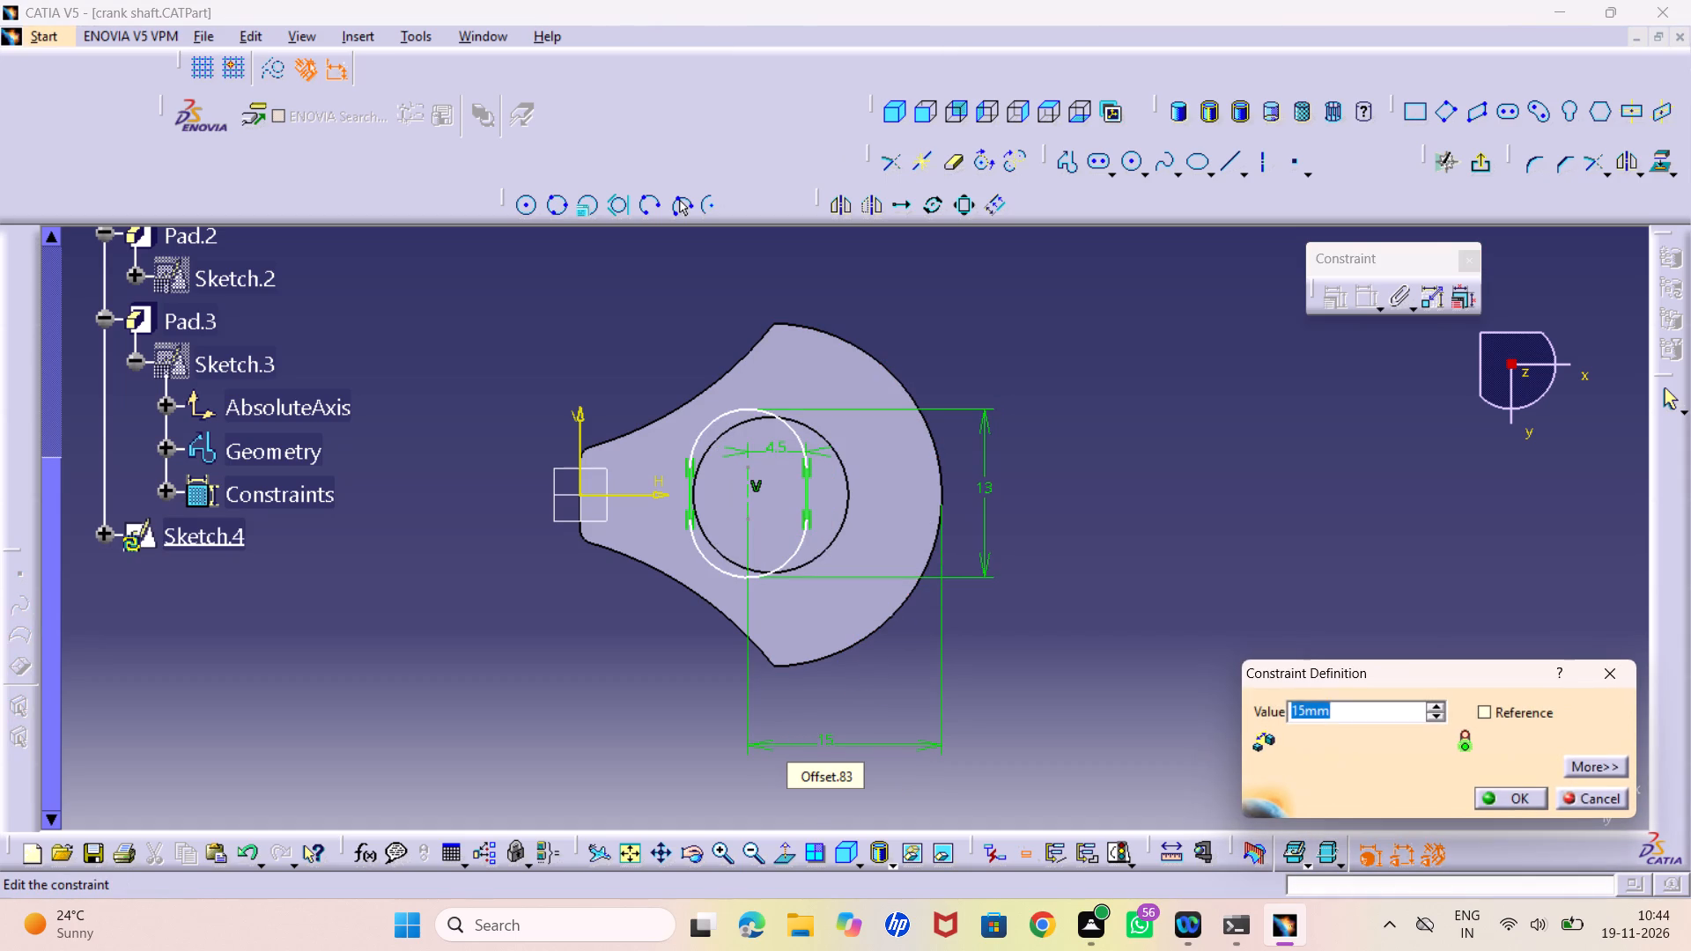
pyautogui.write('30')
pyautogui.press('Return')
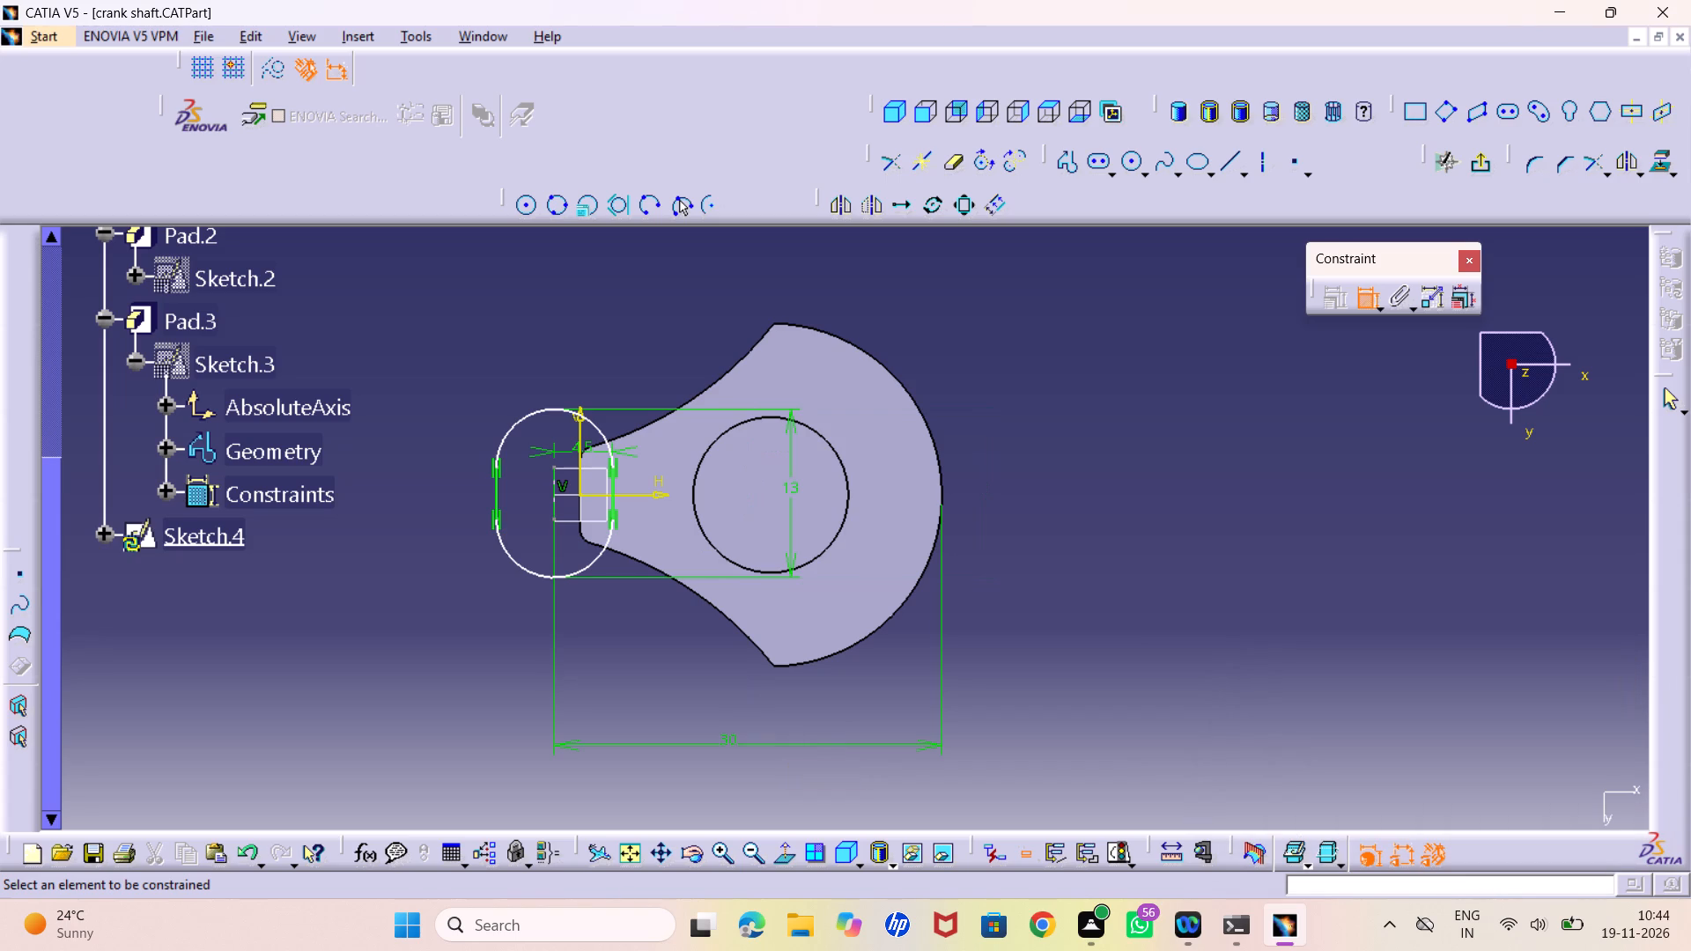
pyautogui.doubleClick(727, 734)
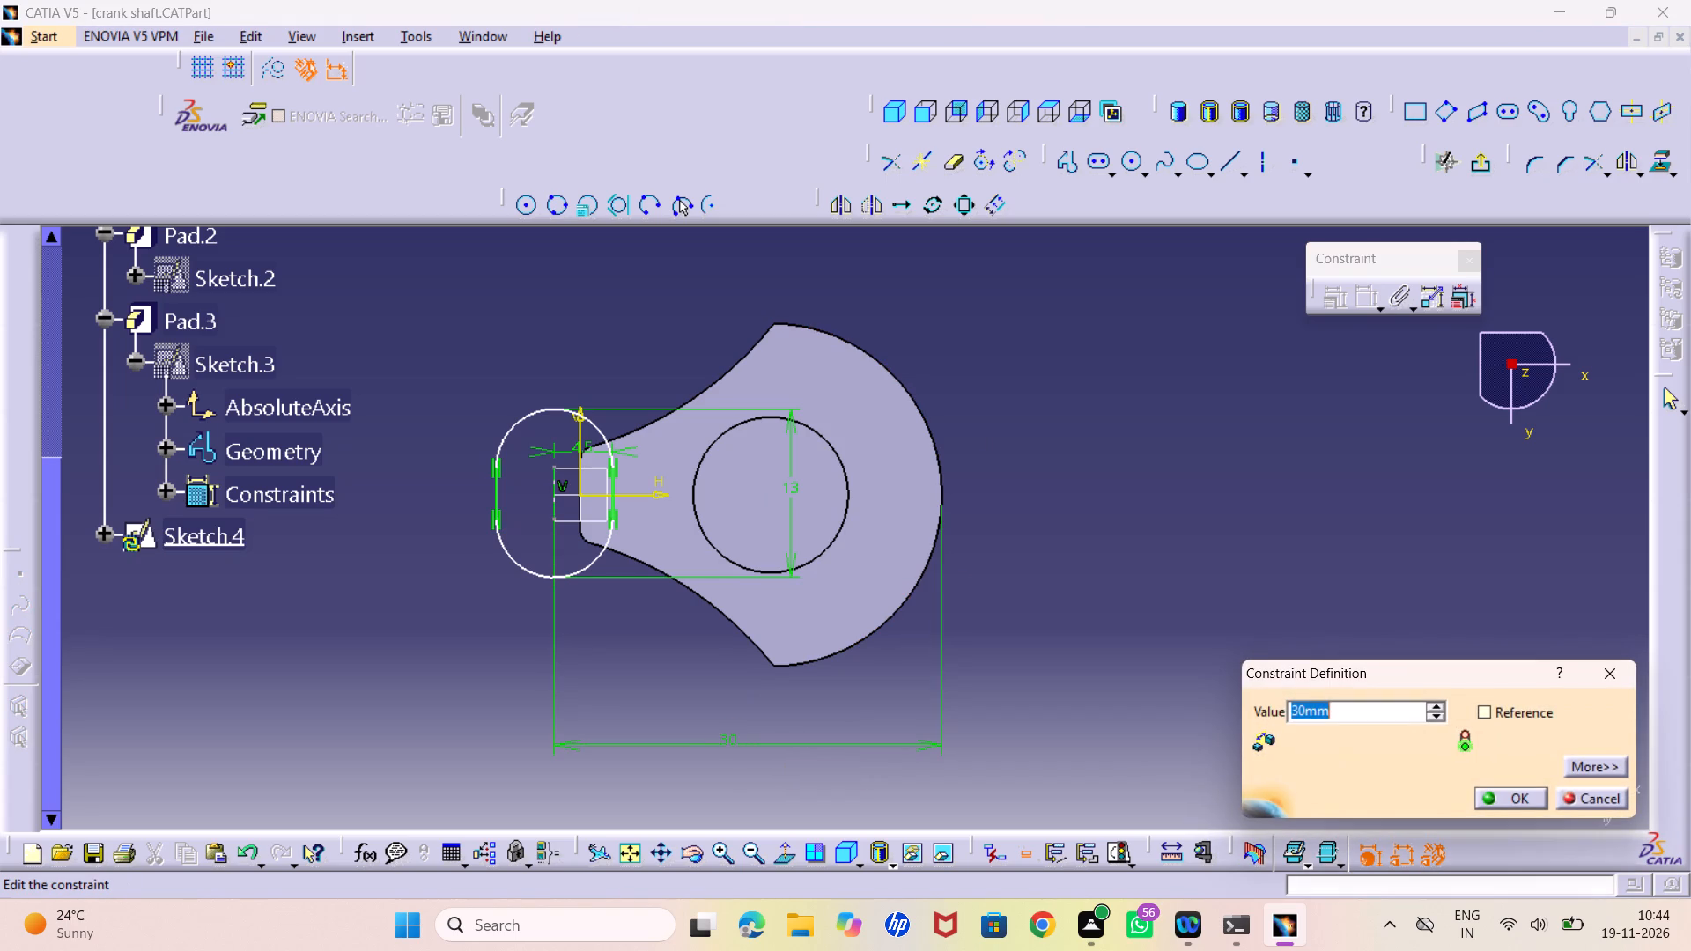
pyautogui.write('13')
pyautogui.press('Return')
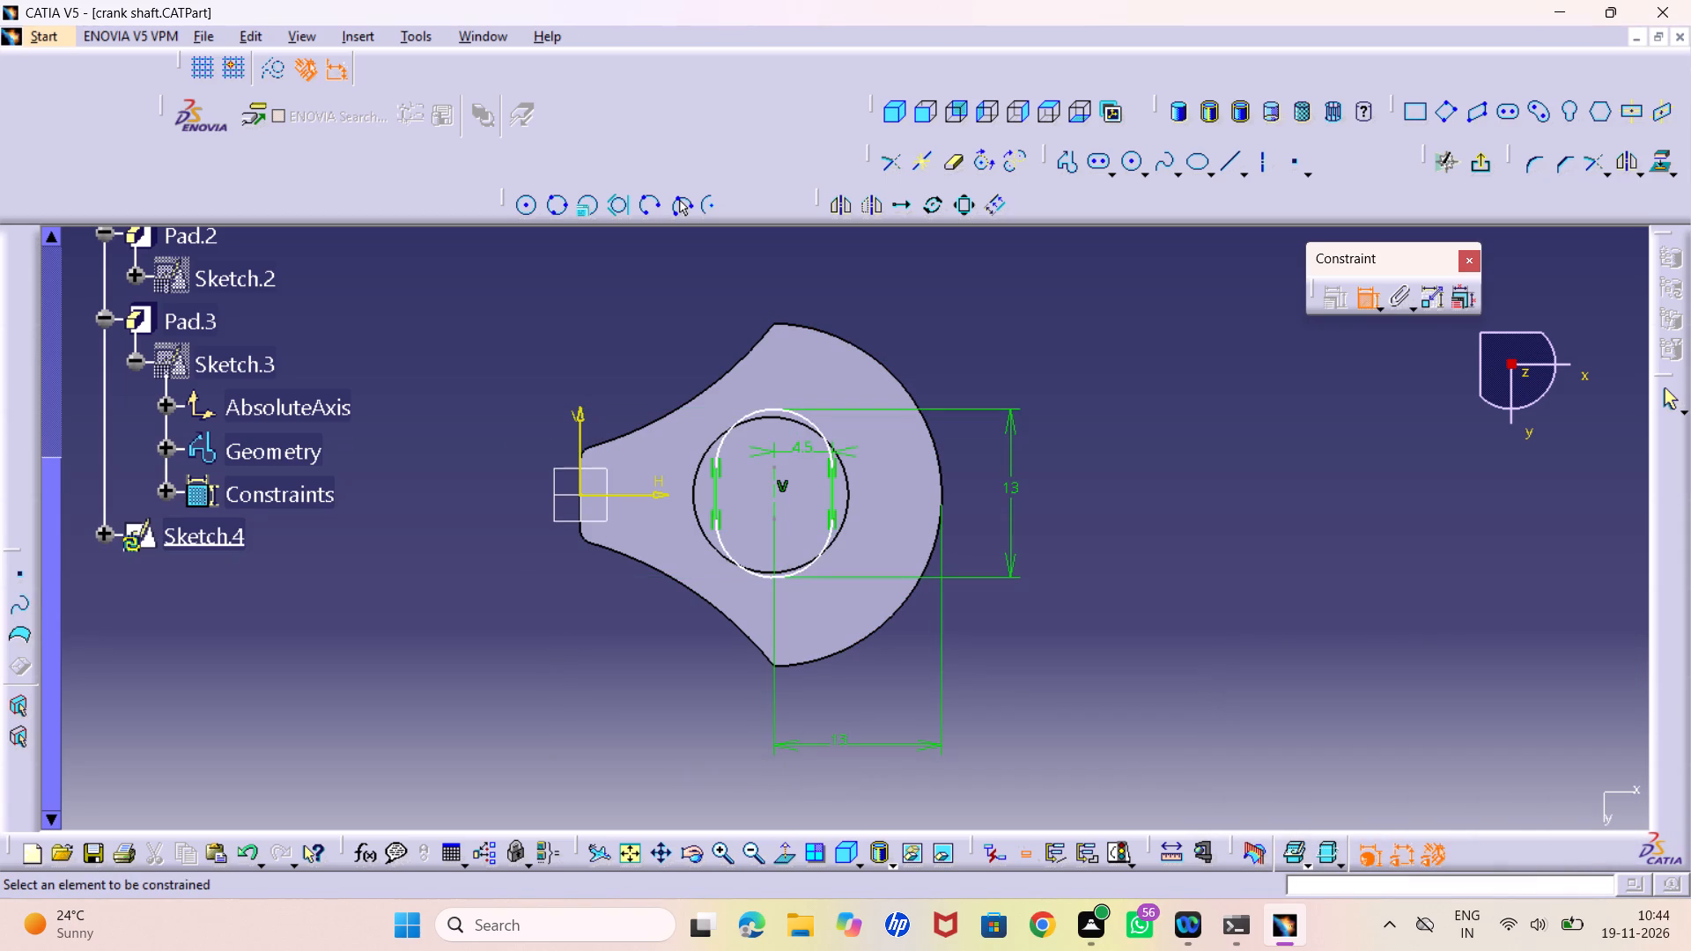
# Constrain the elongated hole's two end arcs symmetrically about the sketch's horizontal axis, using it as the symmetry line.
pyautogui.moveTo(798, 671); pyautogui.dragTo(788, 588, button='middle')
pyautogui.rightClick(798, 671)
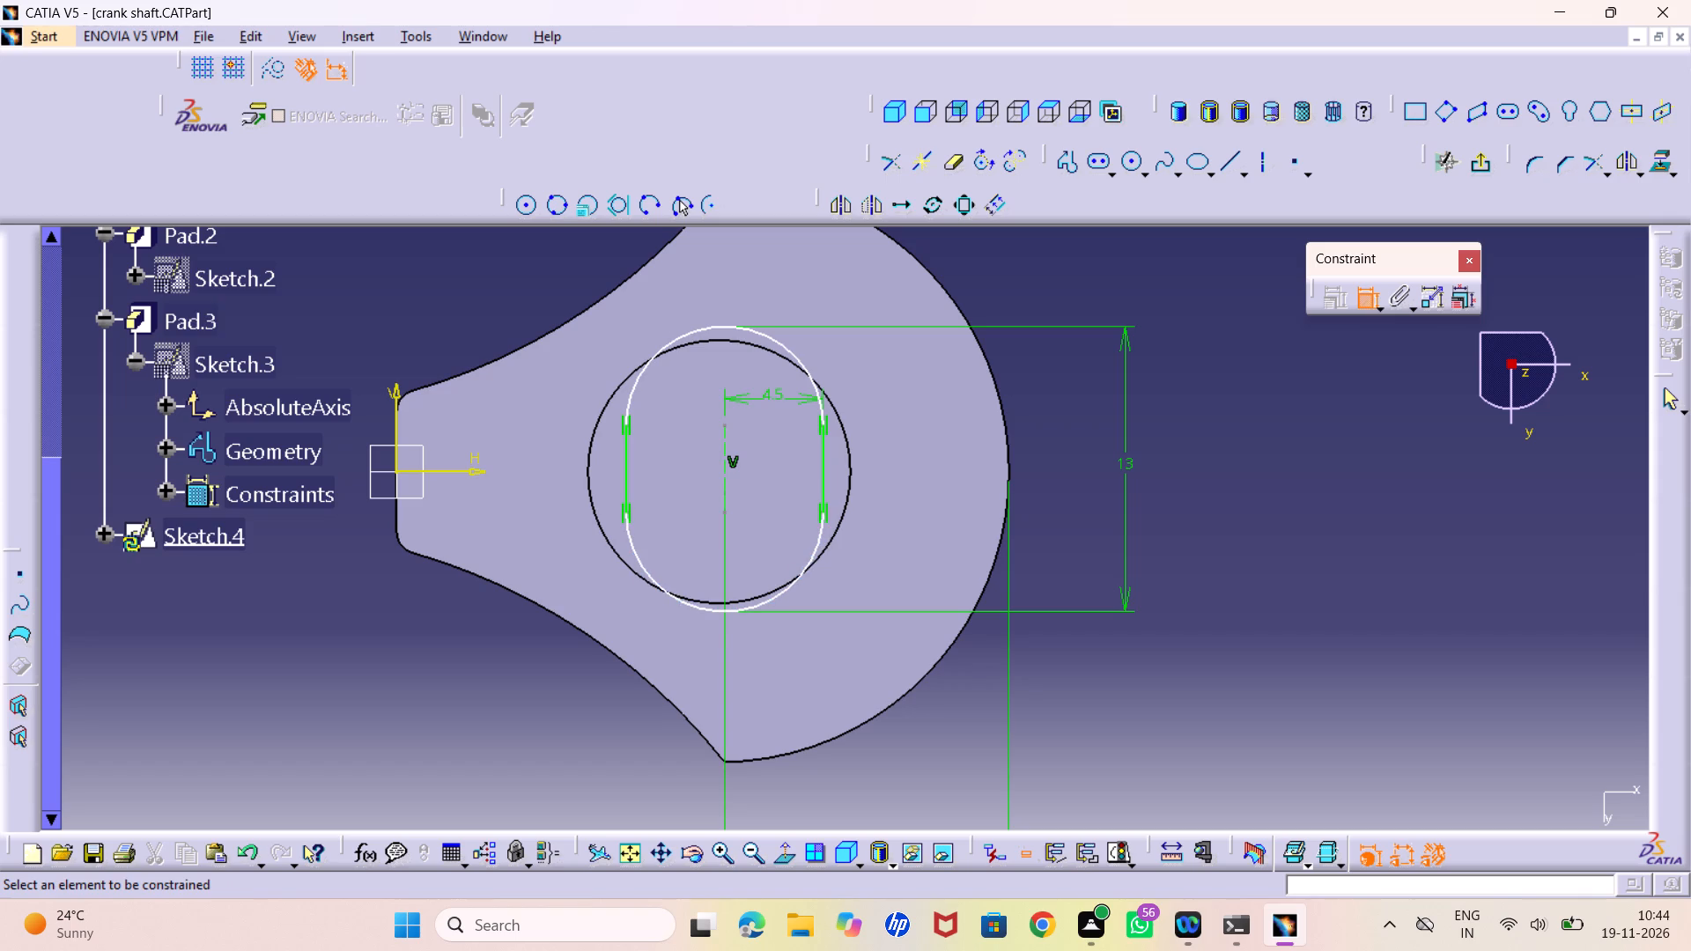
pyautogui.click(717, 612)
pyautogui.click(705, 328)
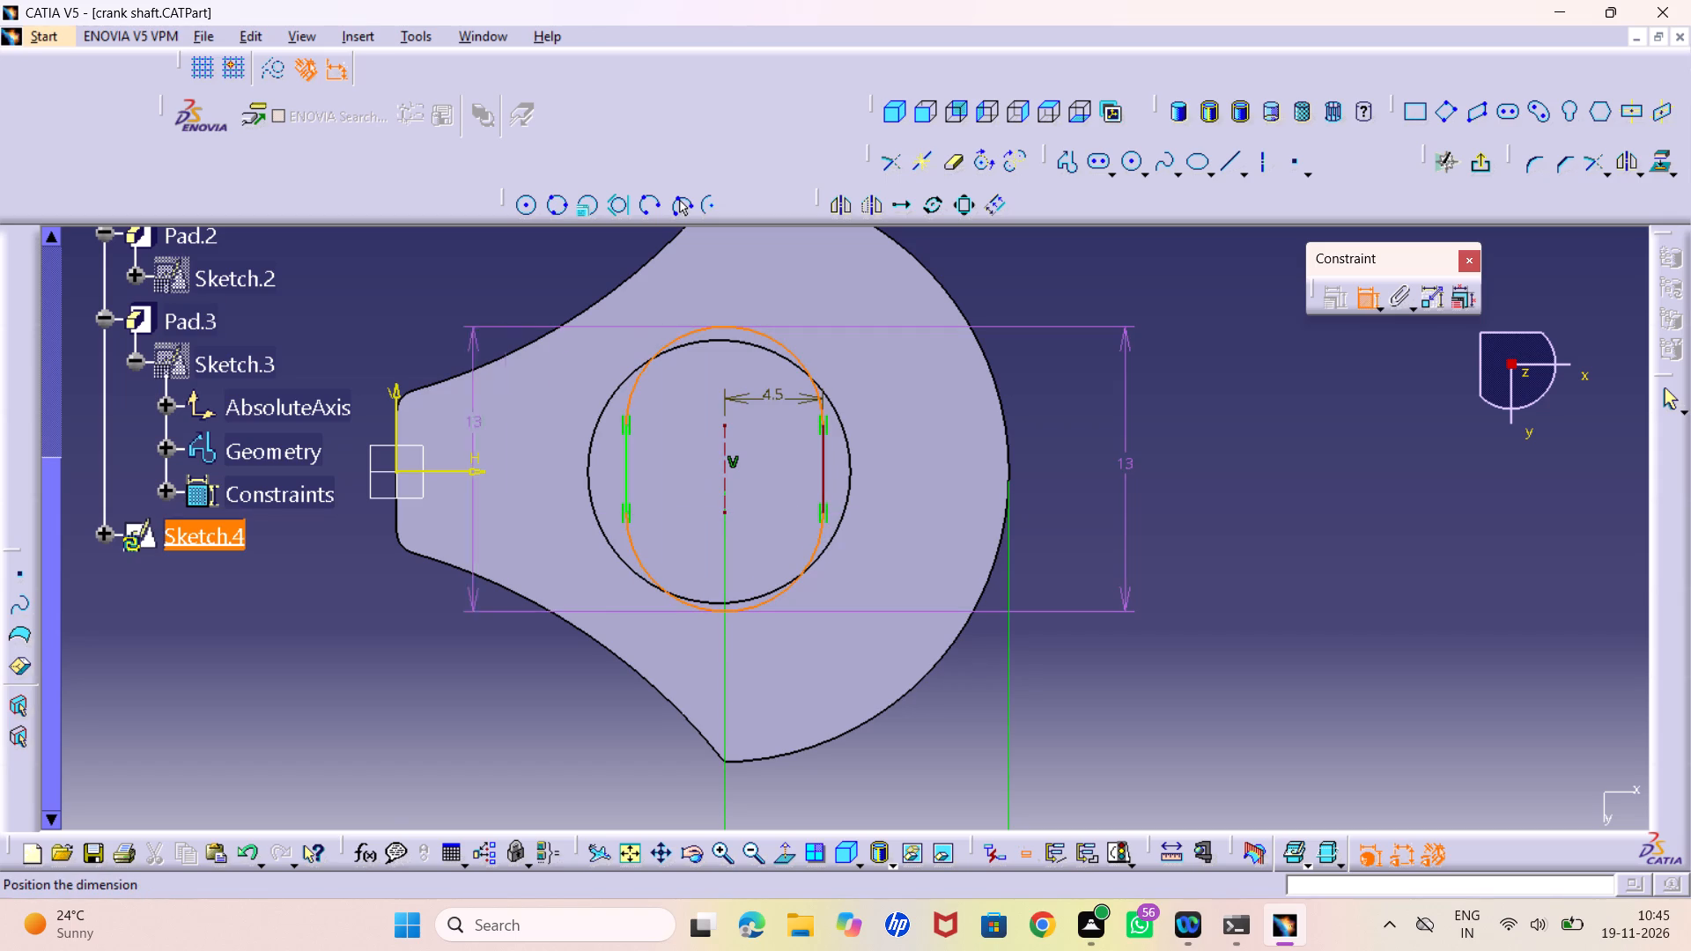
pyautogui.rightClick(317, 496)
pyautogui.click(442, 733)
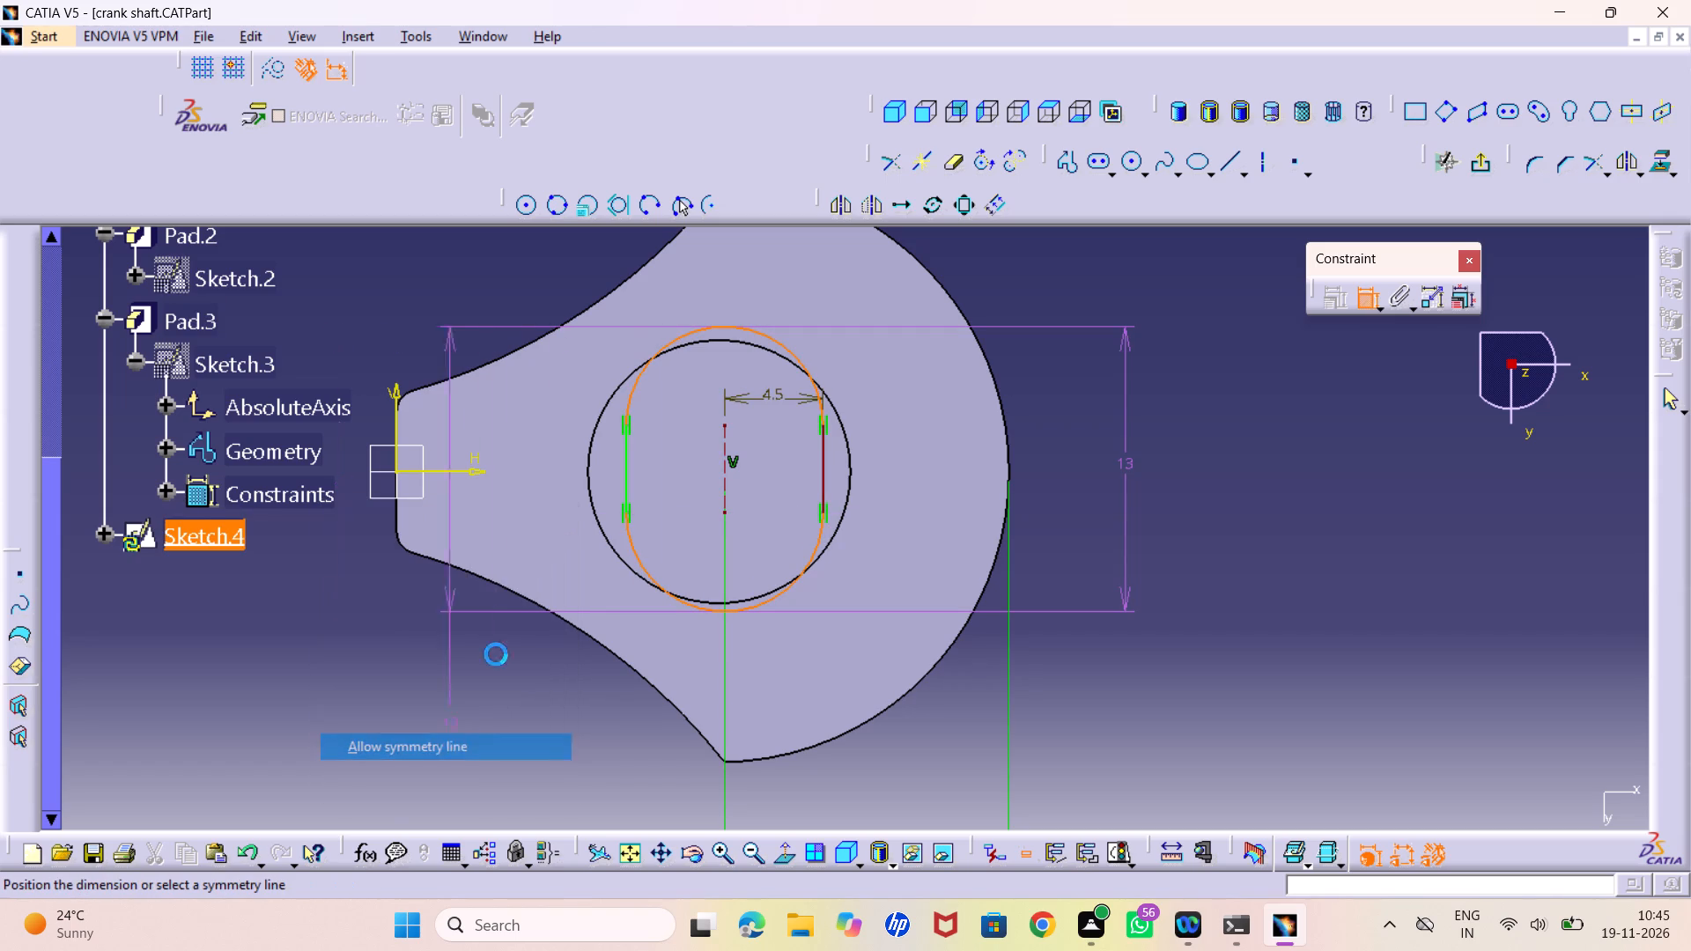
pyautogui.click(474, 474)
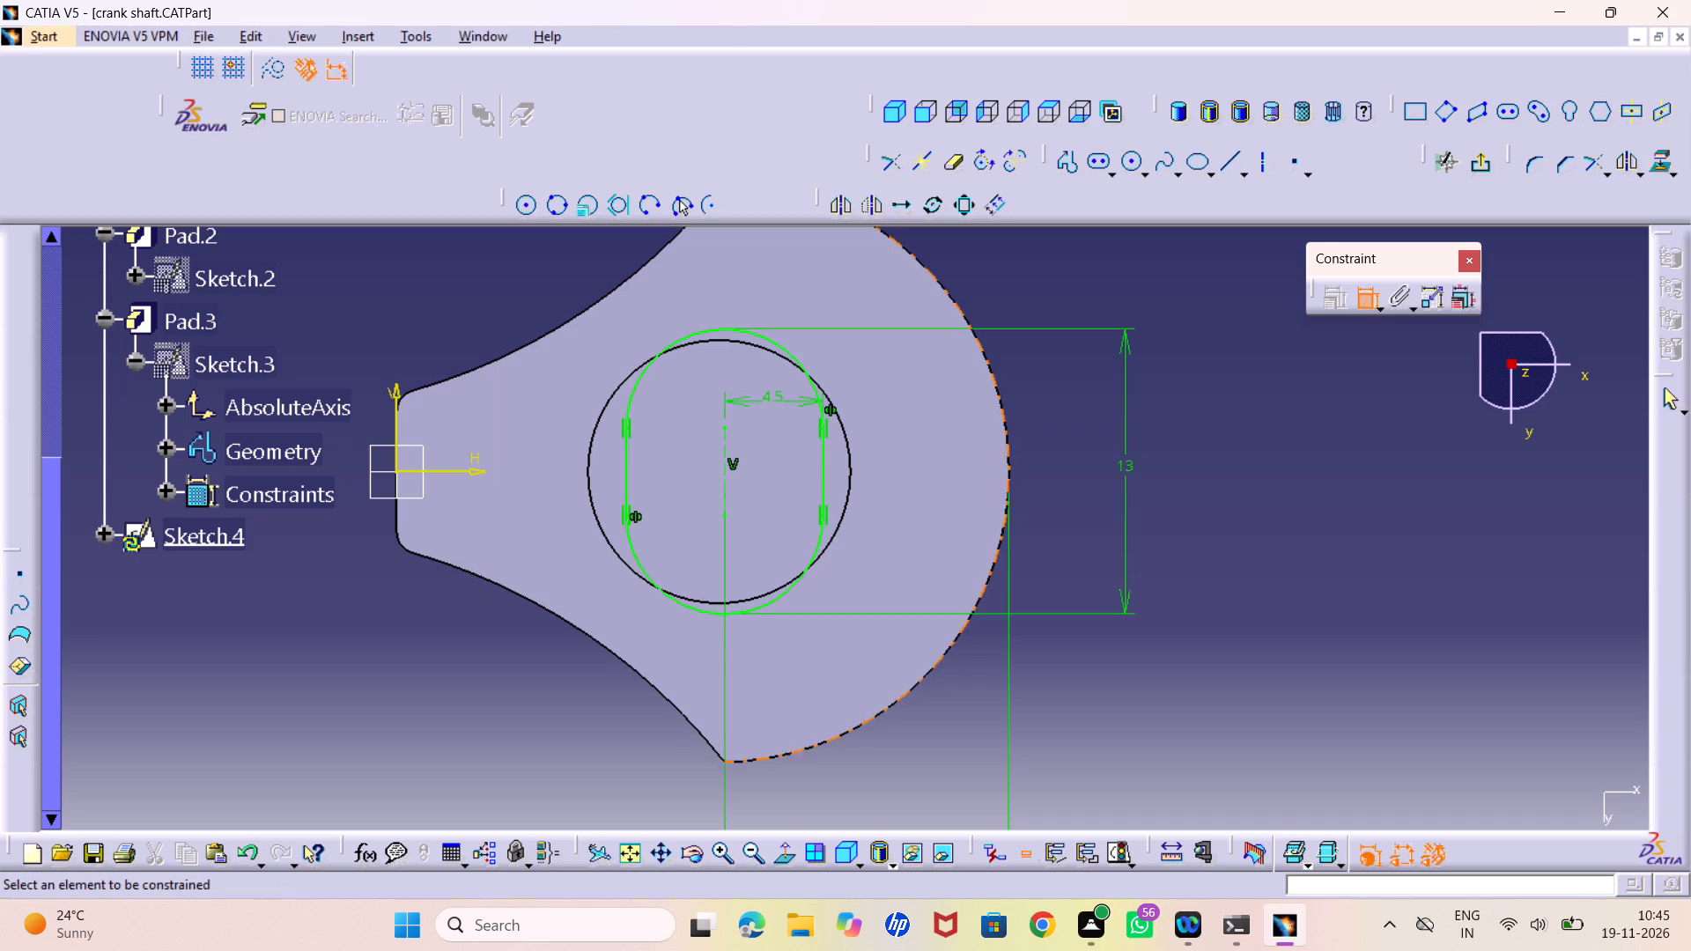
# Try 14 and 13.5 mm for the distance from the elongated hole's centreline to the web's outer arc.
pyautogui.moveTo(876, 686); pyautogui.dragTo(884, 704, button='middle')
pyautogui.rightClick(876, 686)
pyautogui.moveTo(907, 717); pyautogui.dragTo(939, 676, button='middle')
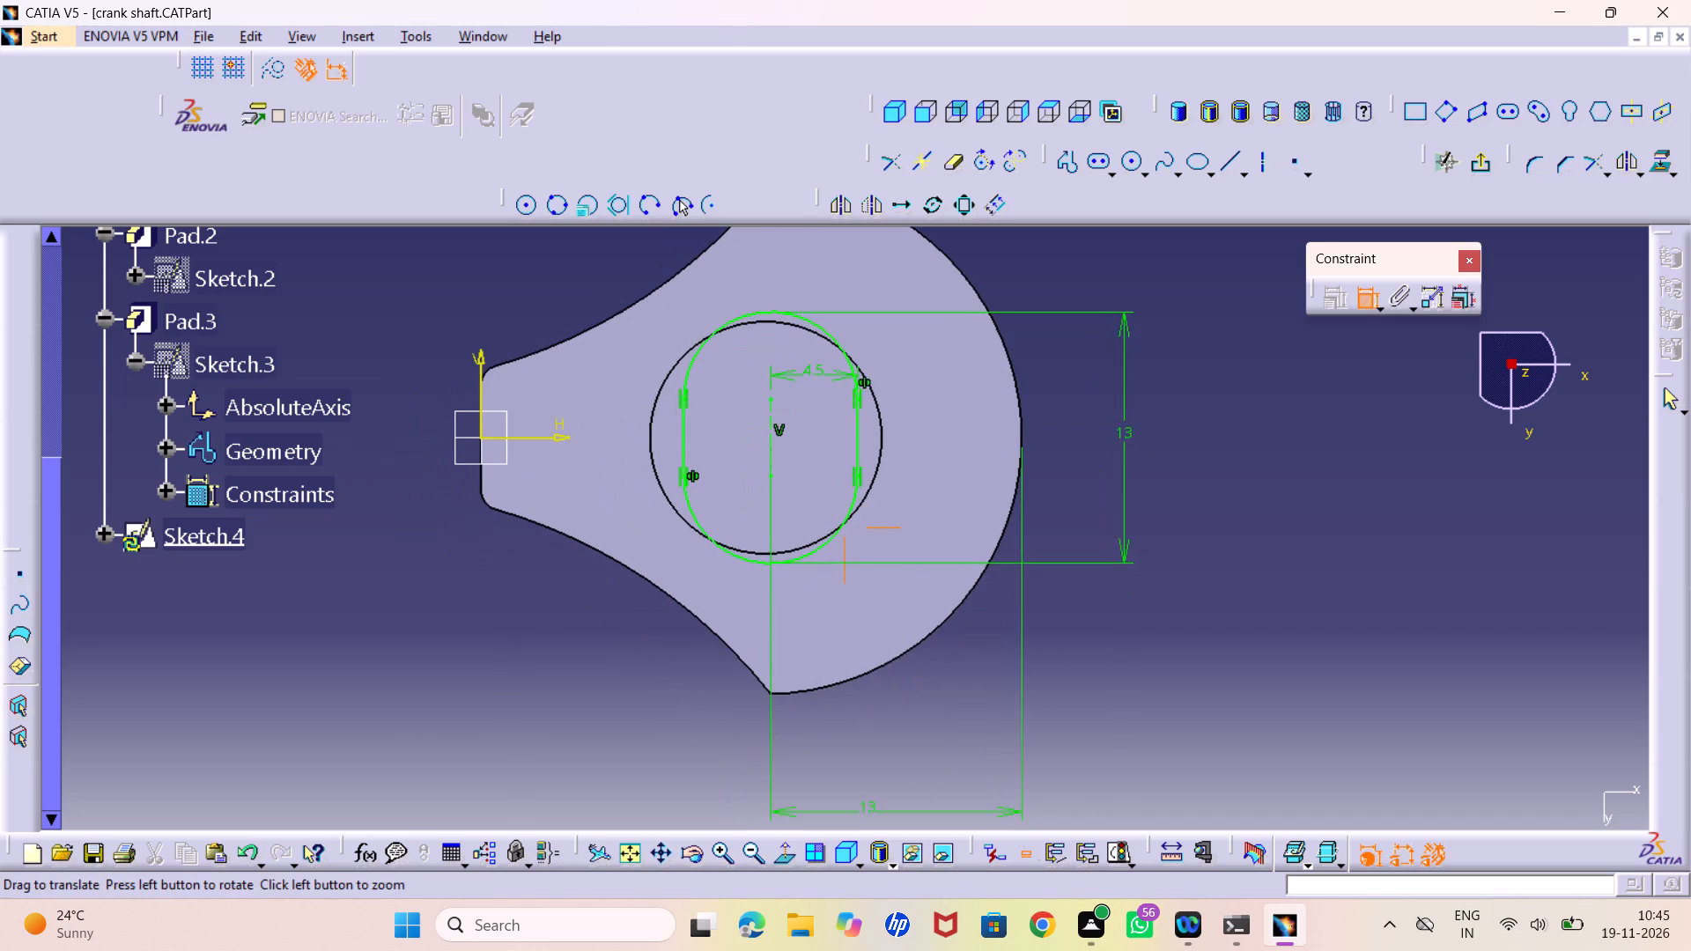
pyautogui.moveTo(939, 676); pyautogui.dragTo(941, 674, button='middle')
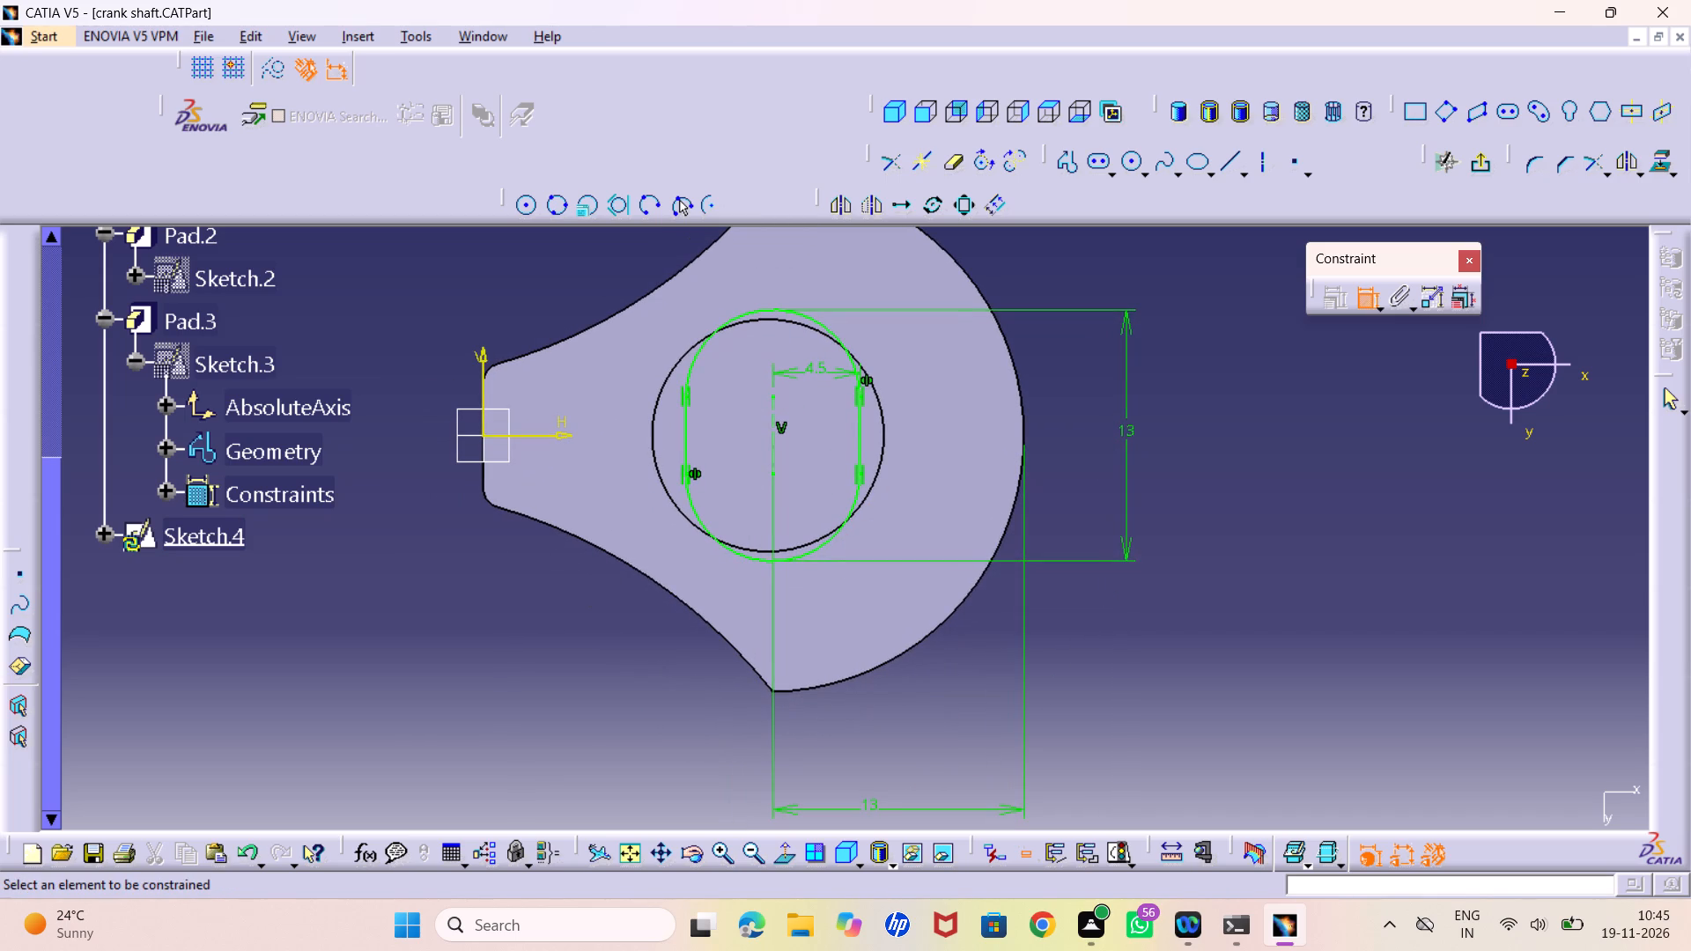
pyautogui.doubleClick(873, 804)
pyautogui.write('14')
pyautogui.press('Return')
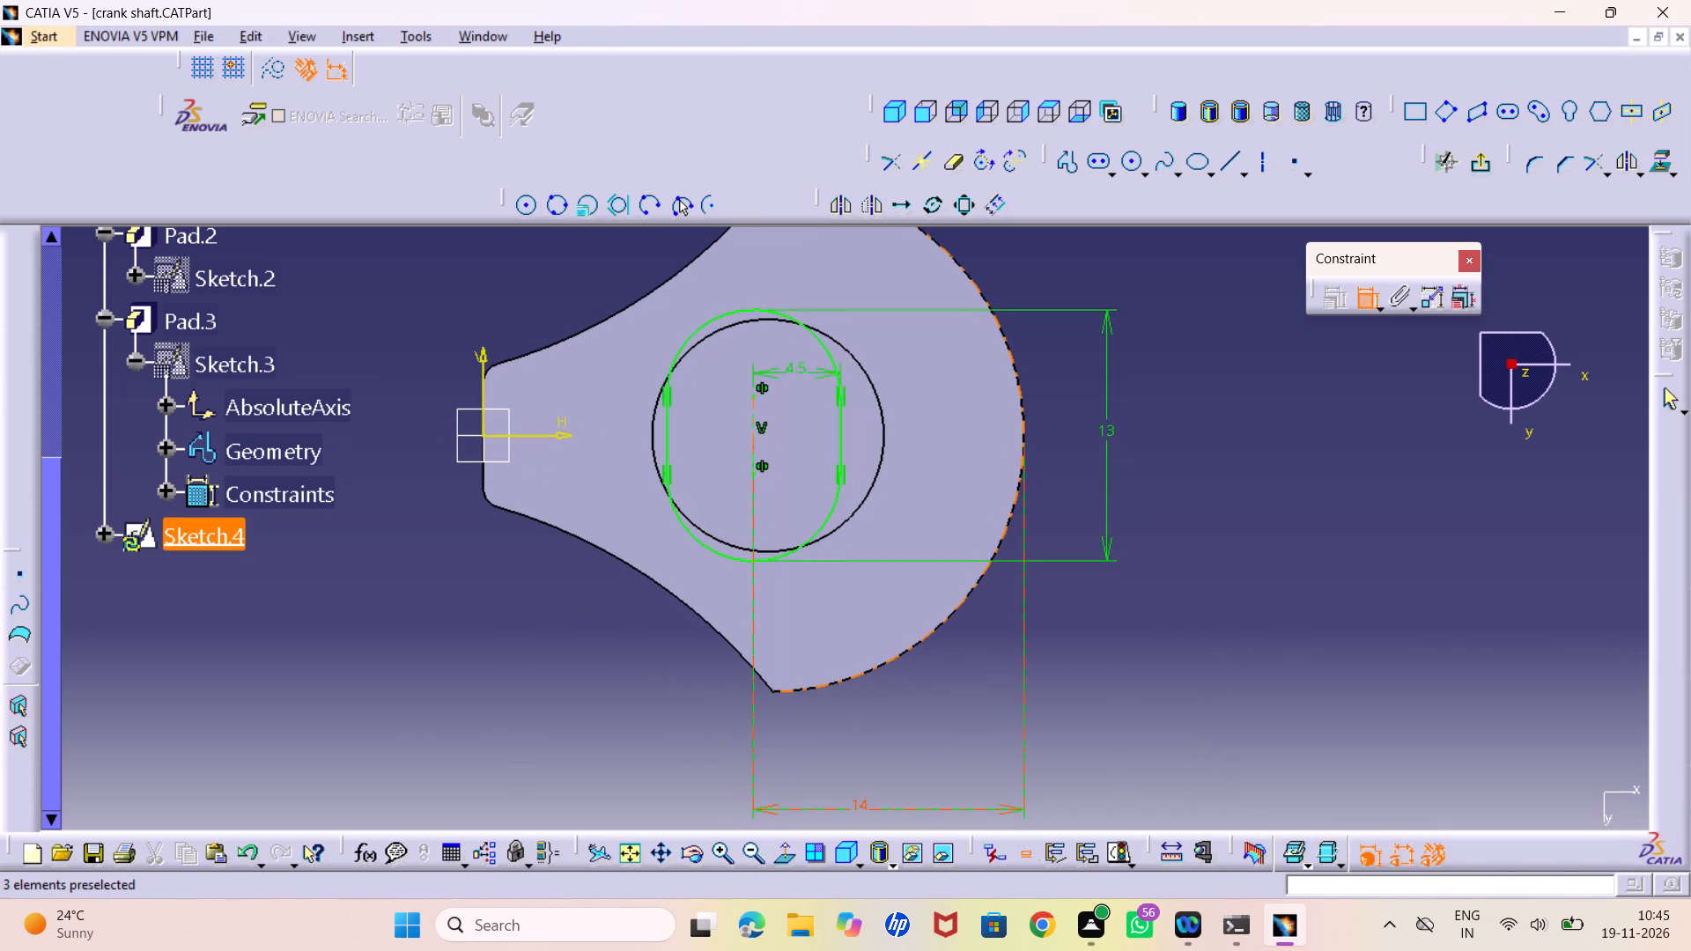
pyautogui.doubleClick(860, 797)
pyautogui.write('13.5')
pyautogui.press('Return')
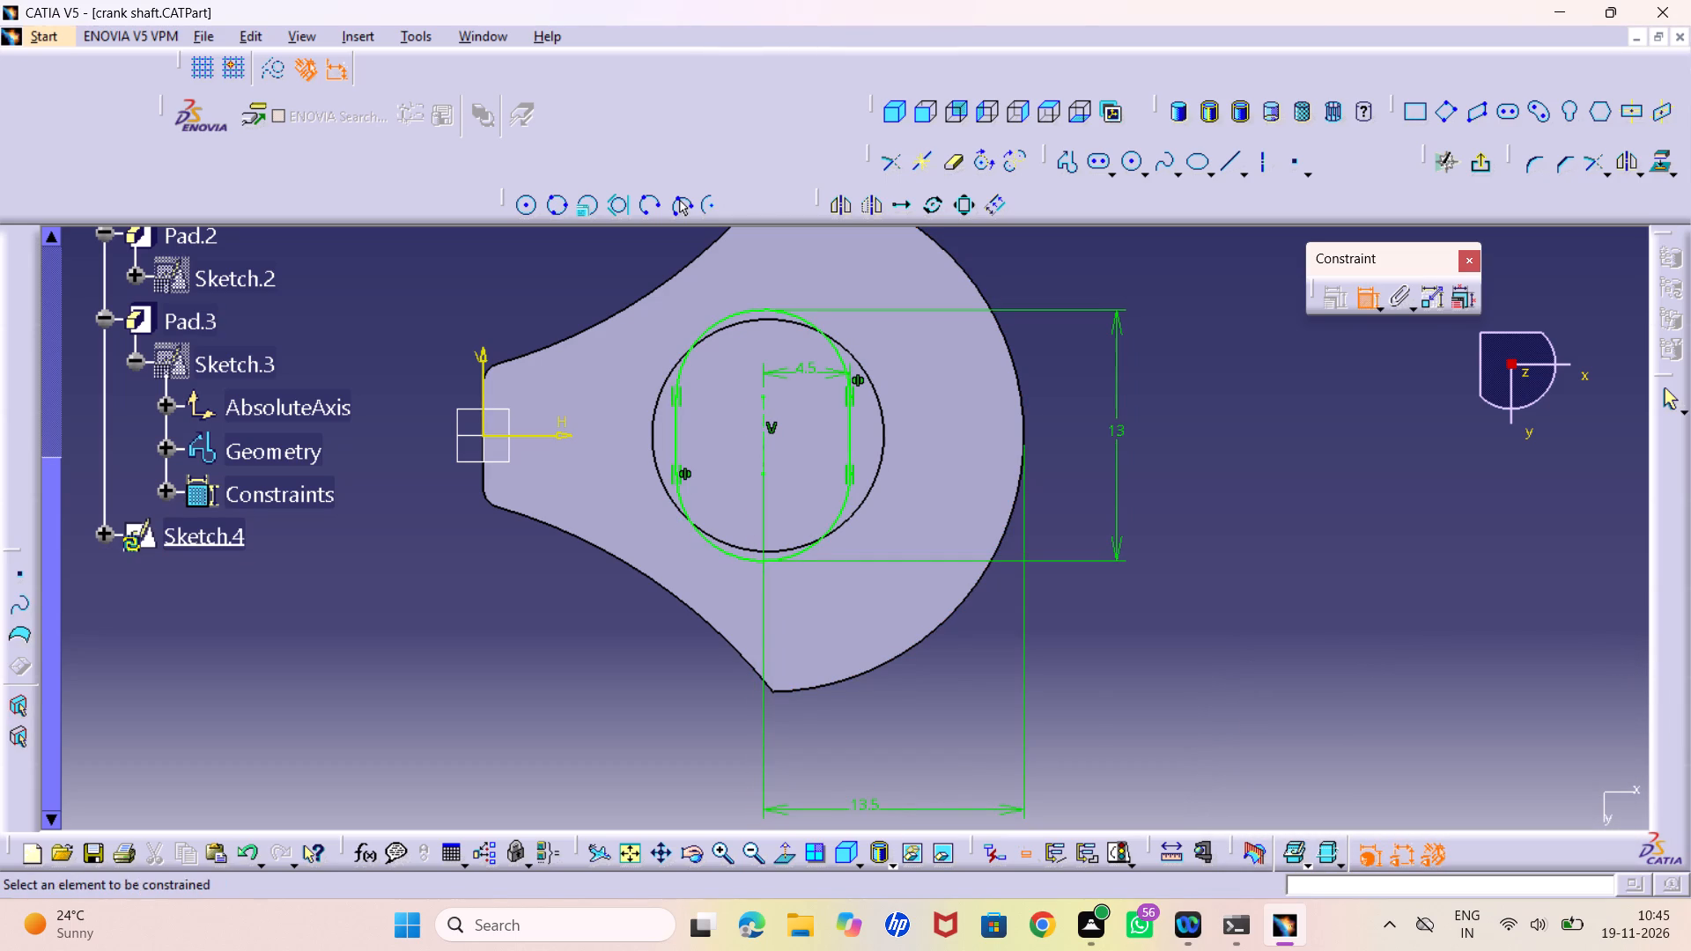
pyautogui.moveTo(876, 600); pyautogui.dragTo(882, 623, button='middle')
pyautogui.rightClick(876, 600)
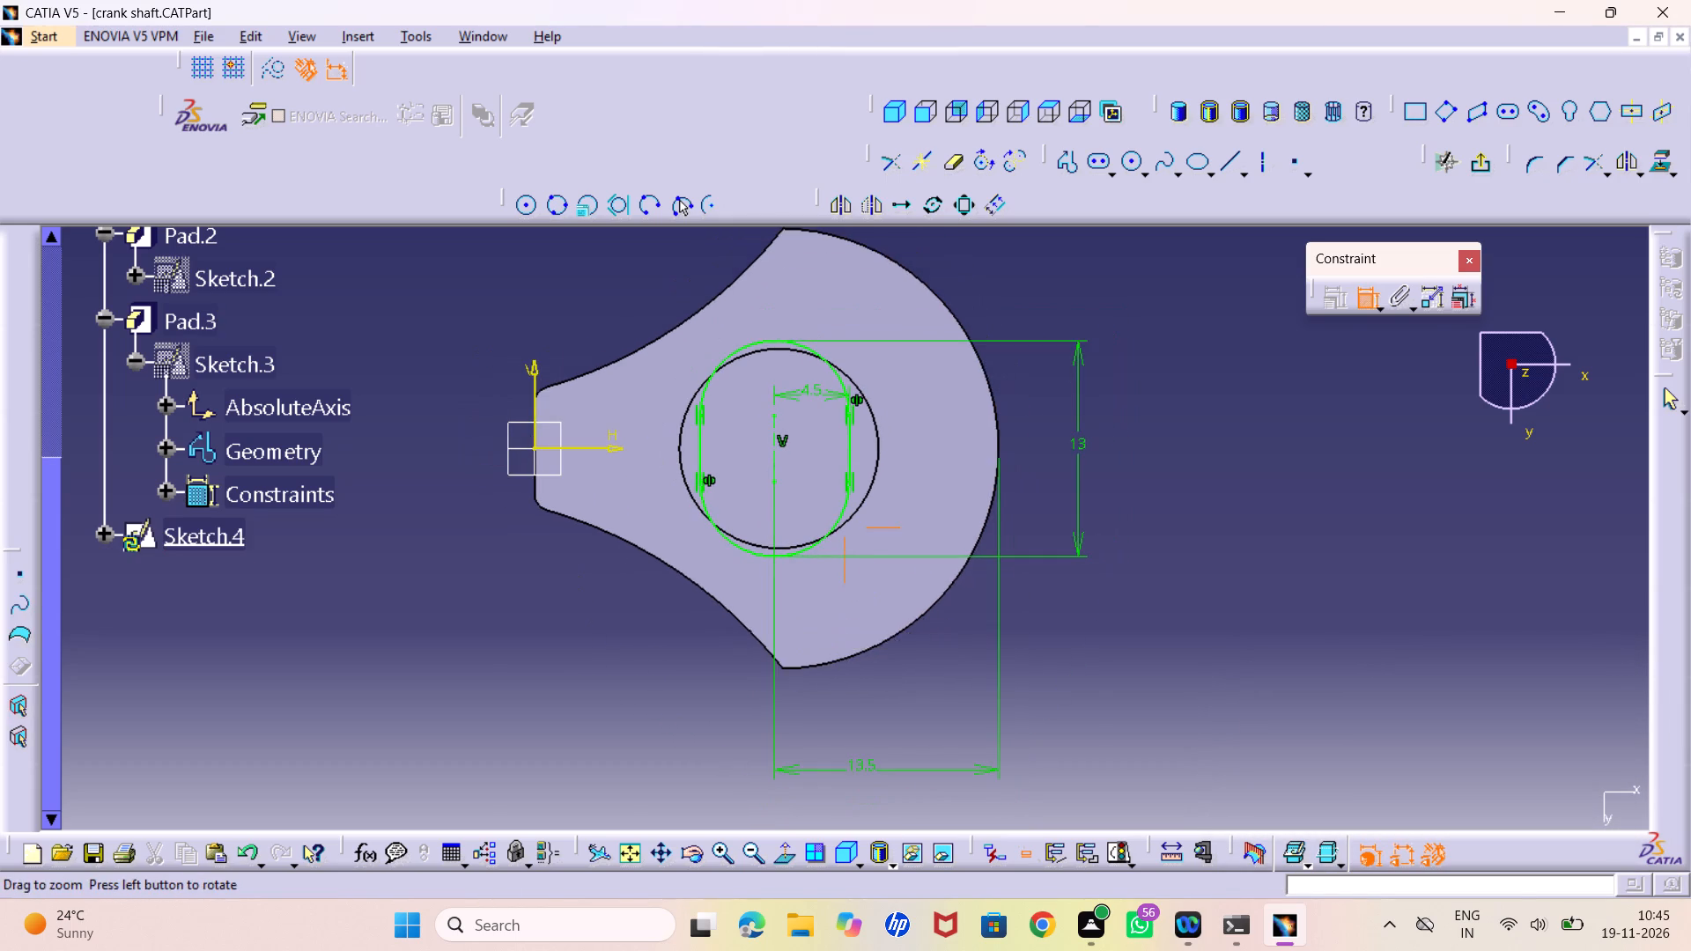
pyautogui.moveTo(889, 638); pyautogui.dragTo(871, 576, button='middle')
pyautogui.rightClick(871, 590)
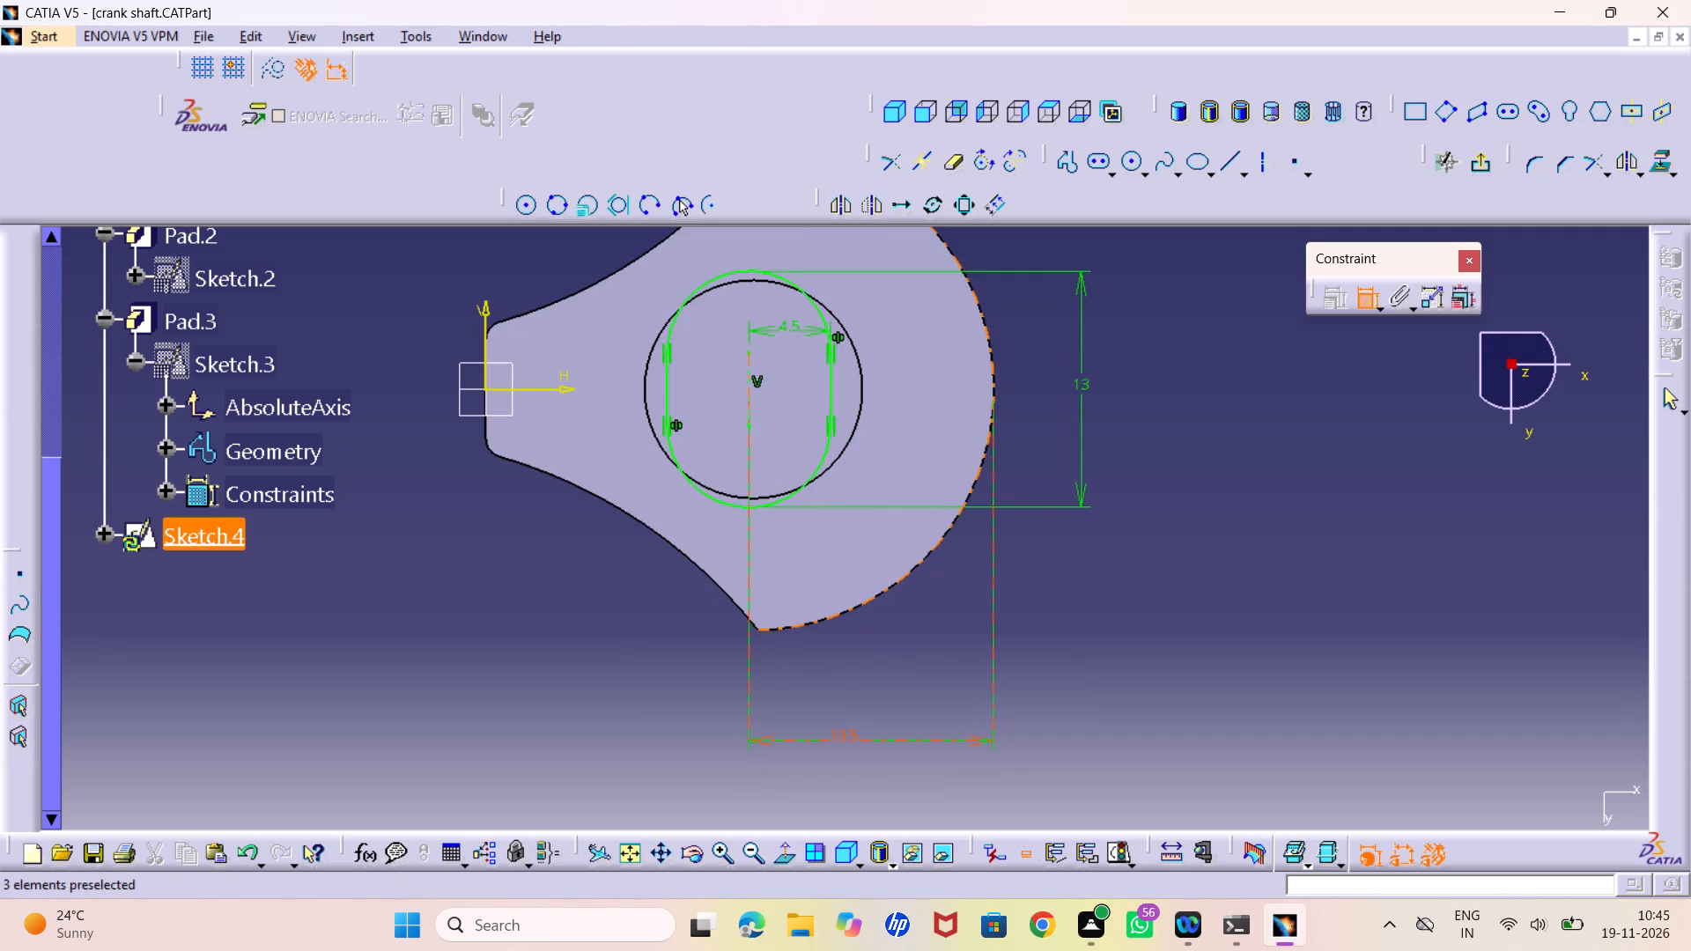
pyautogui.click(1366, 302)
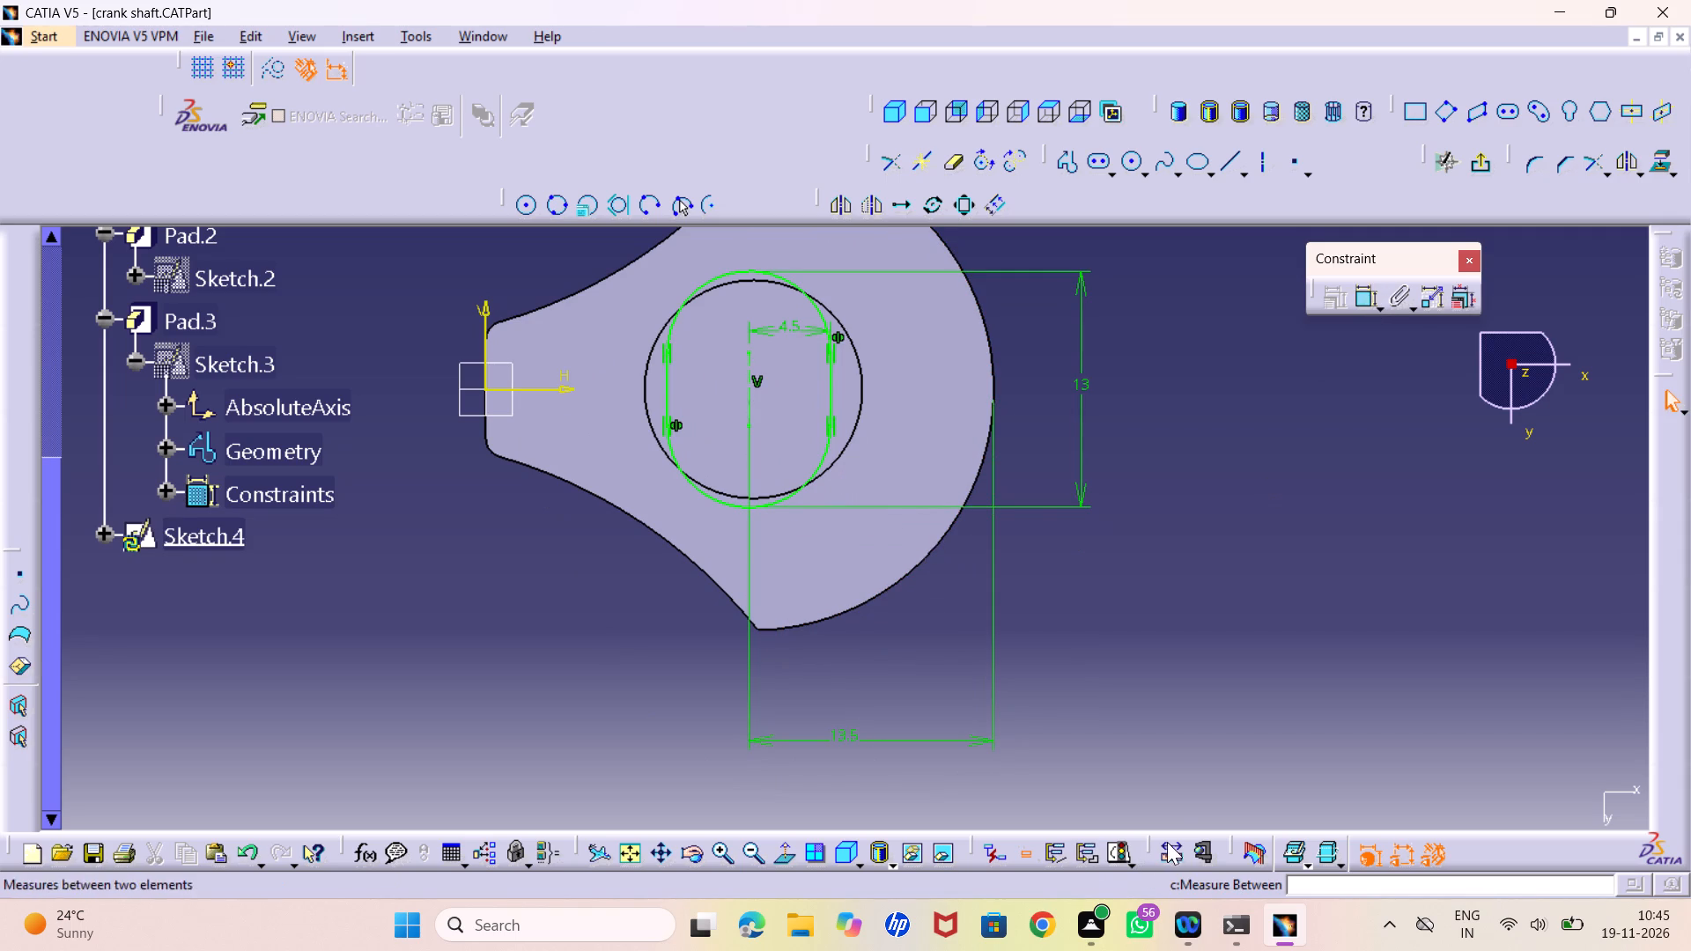
# Measure the distance between the crank web's short straight end edge and its large outer arc.
pyautogui.click(1172, 842)
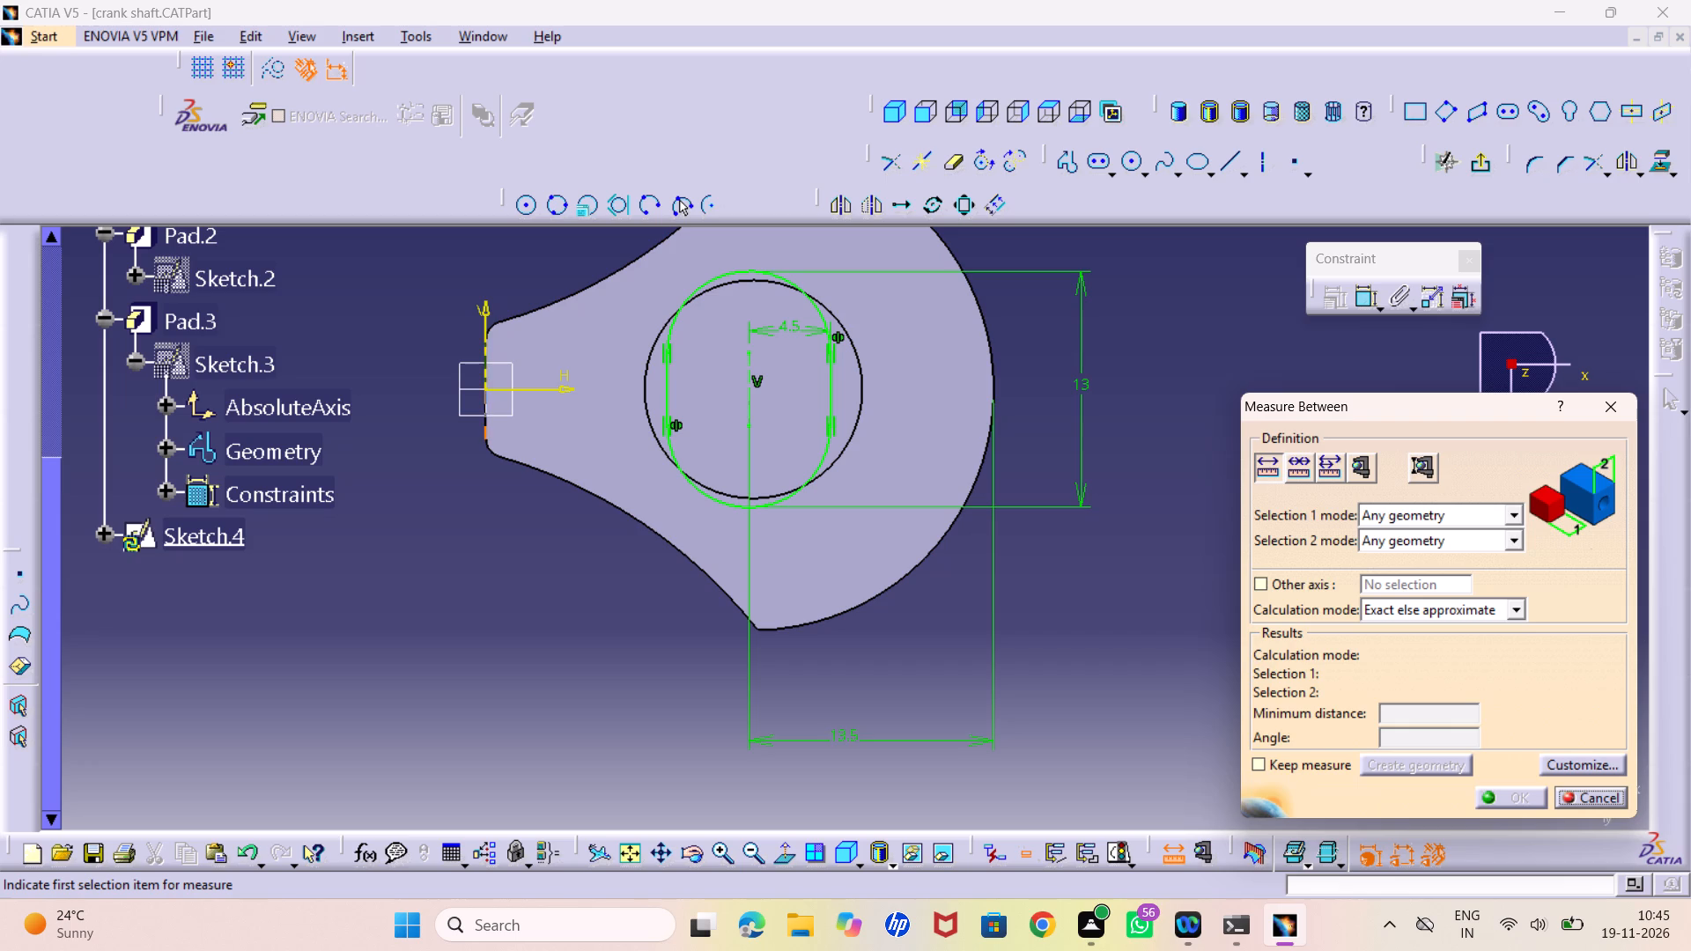
pyautogui.click(484, 431)
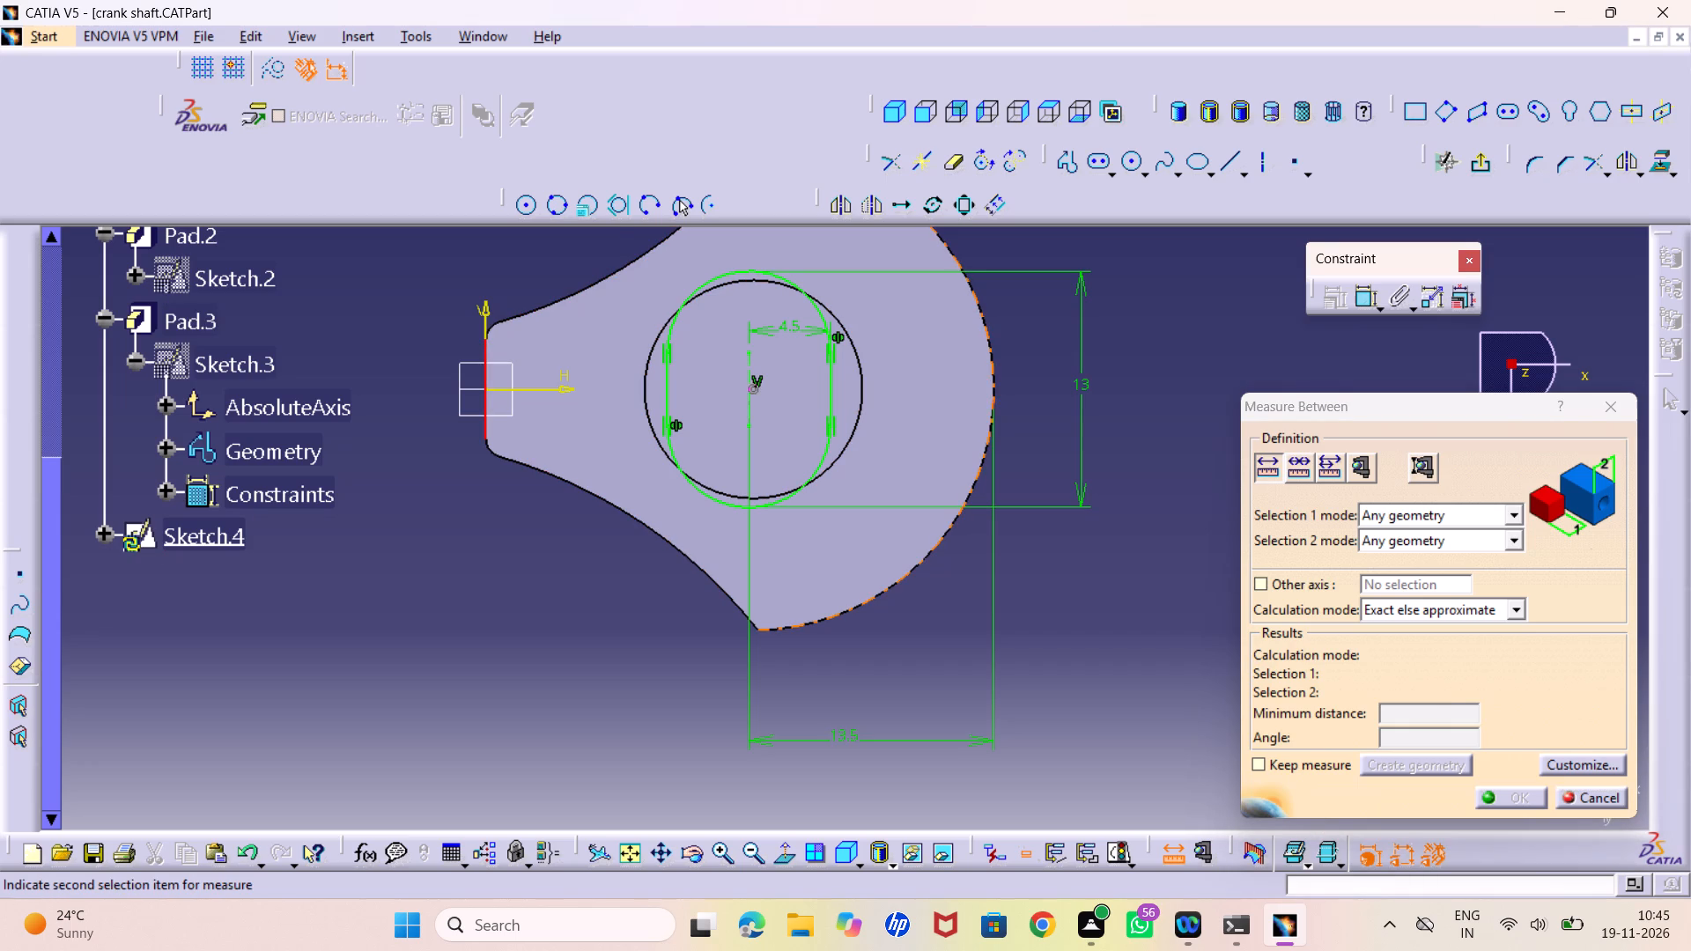
pyautogui.click(992, 383)
pyautogui.moveTo(645, 432); pyautogui.dragTo(667, 533, button='middle')
pyautogui.rightClick(645, 432)
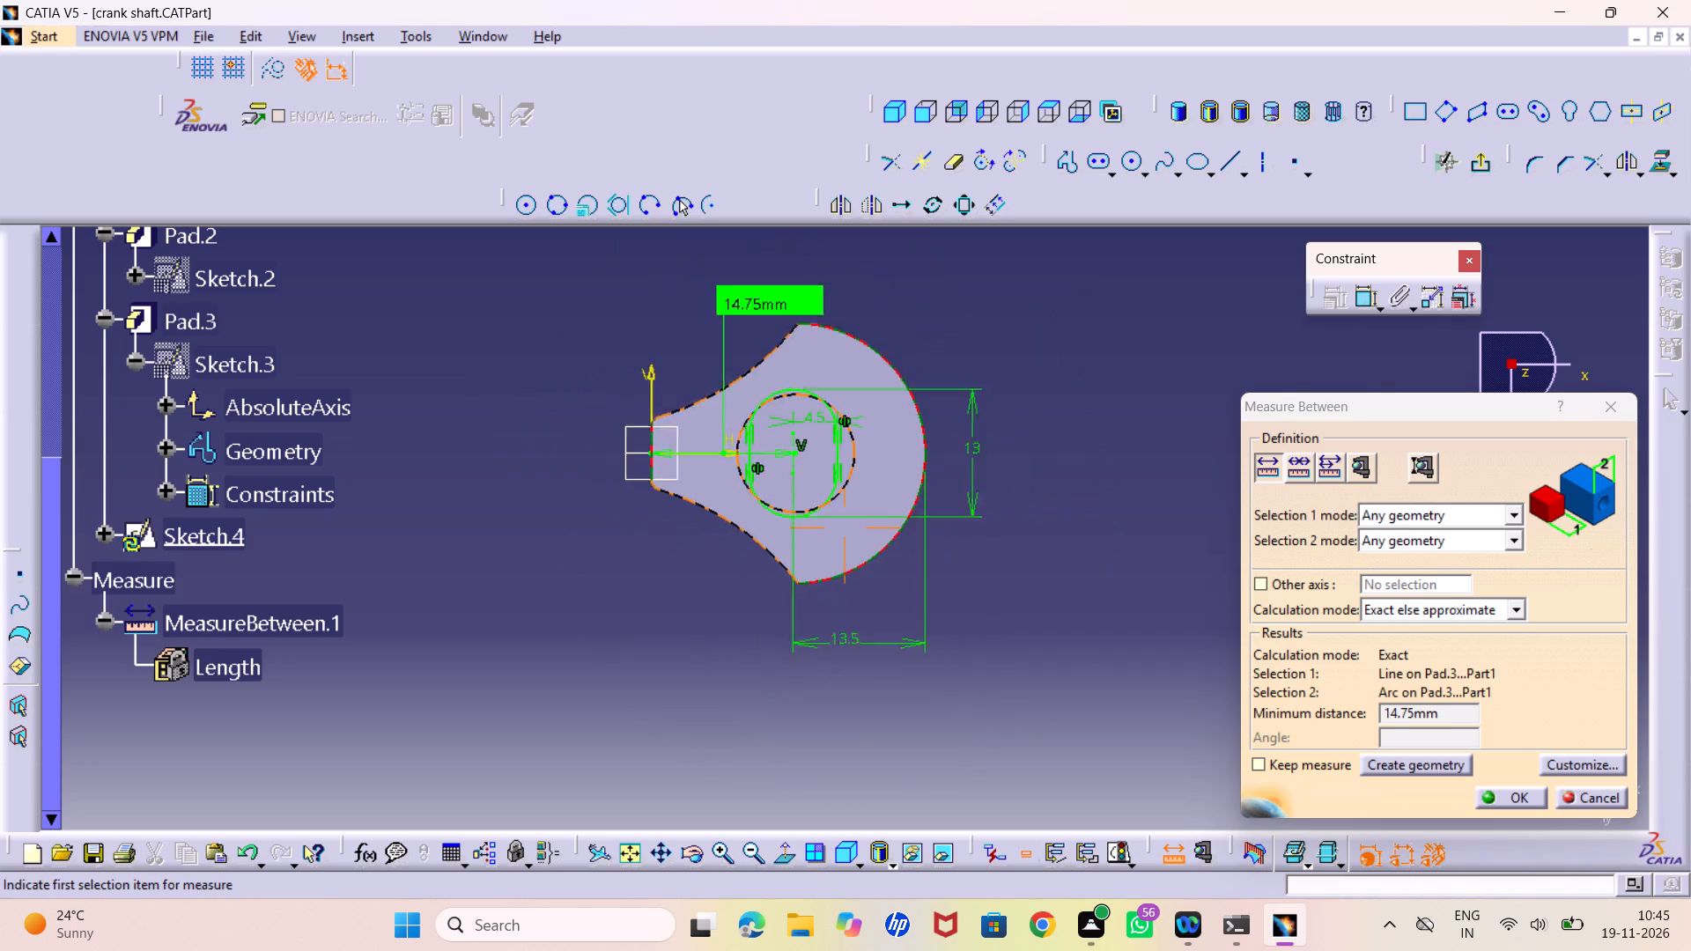
pyautogui.moveTo(667, 533); pyautogui.dragTo(674, 496, button='middle')
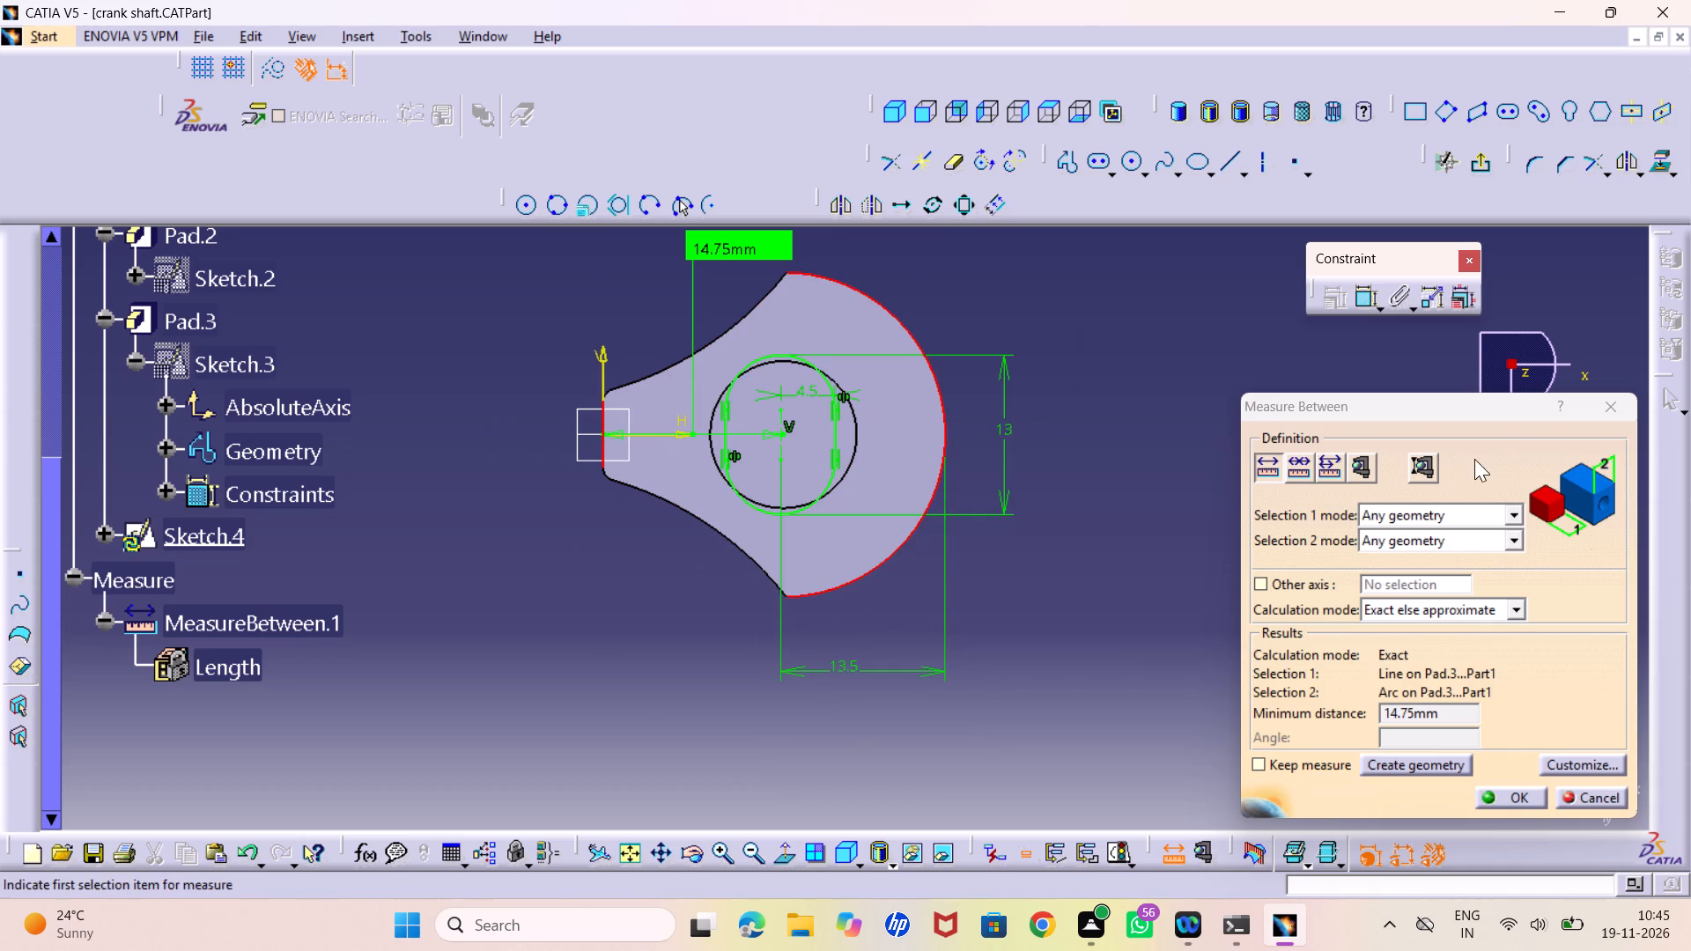
pyautogui.click(1599, 402)
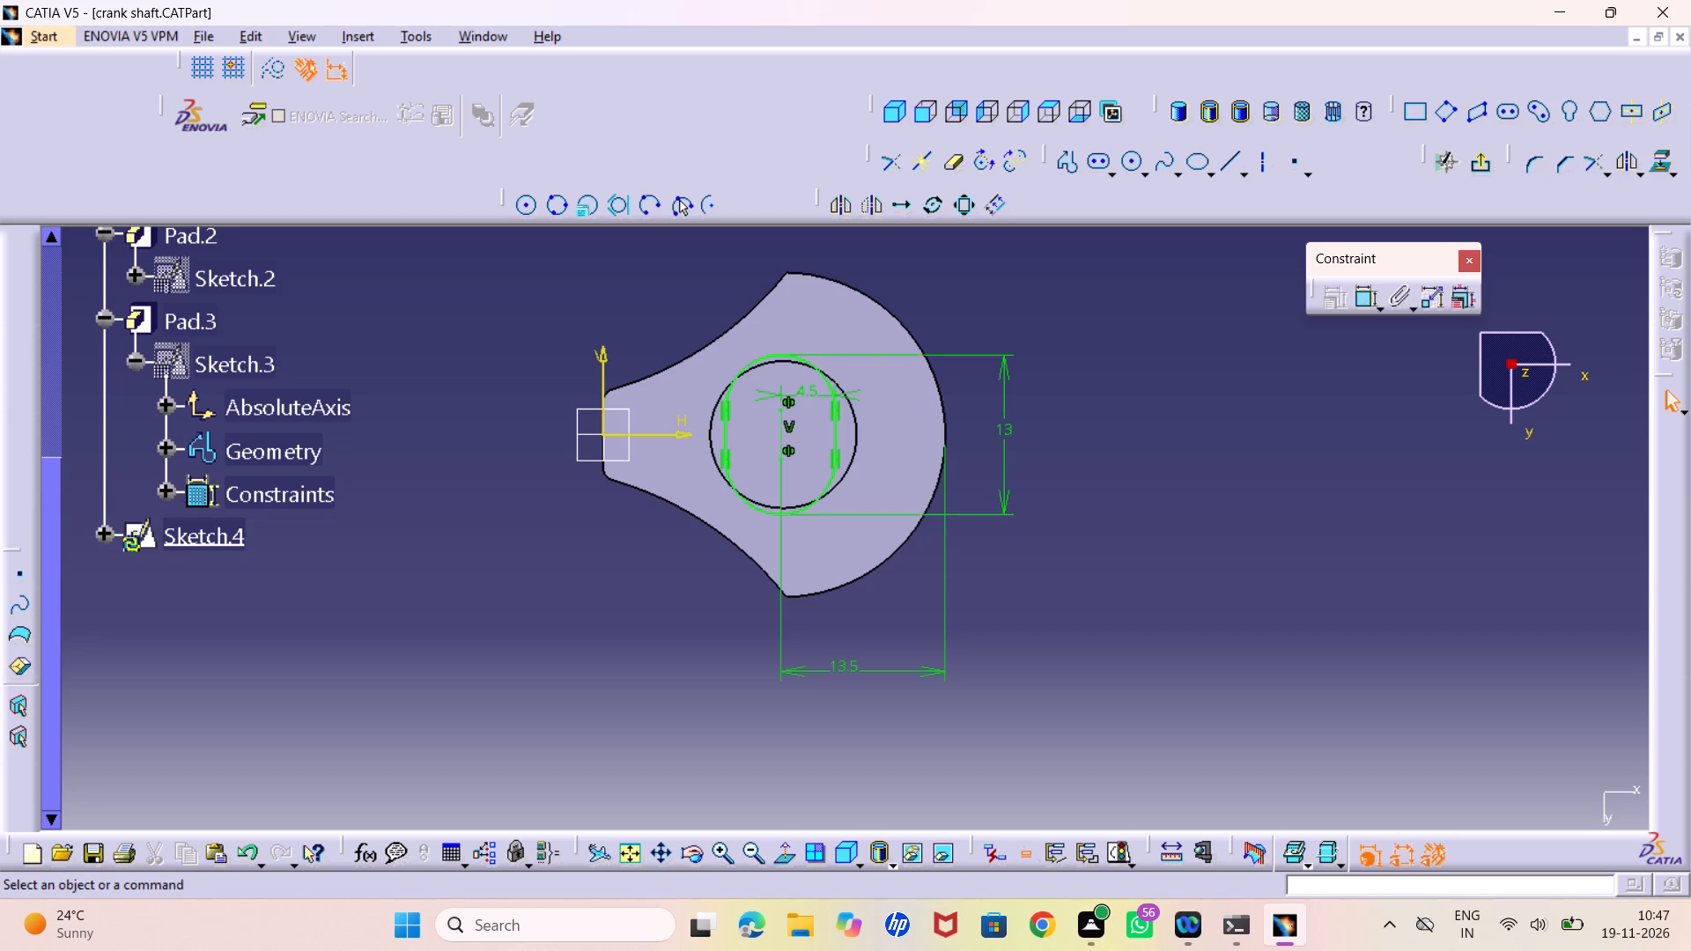
# Set the distance from the elongated hole's centreline to the web's large outer arc to 13.25 mm.
pyautogui.doubleClick(845, 666)
pyautogui.write('13.25')
pyautogui.press('Return')
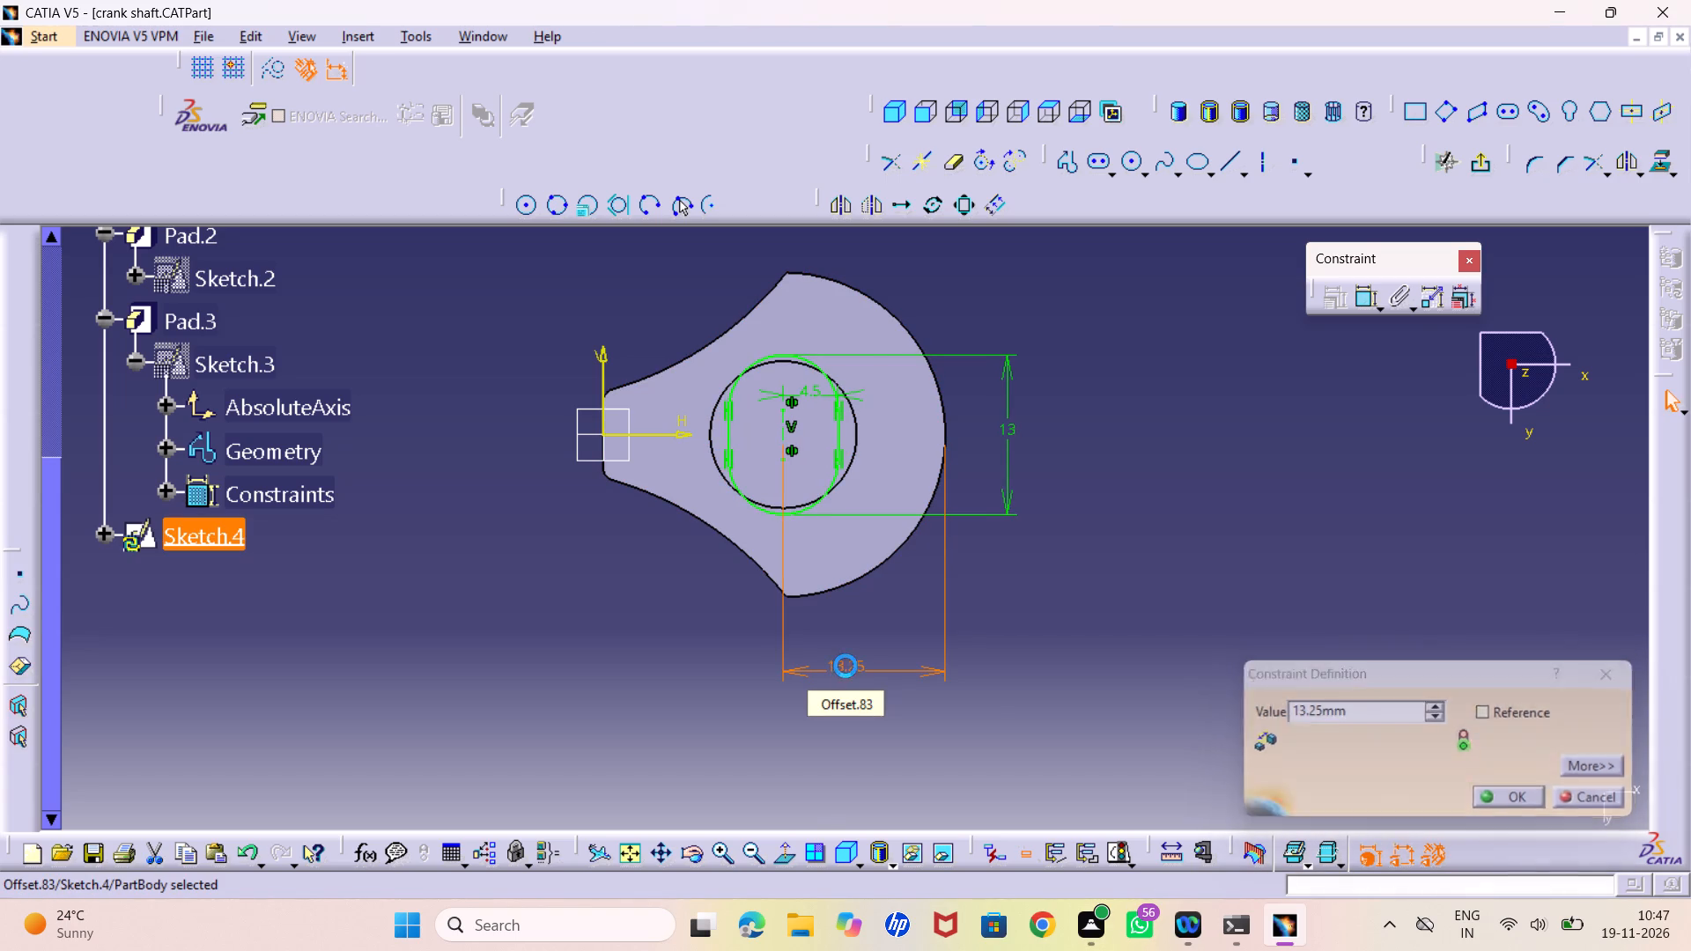
# Exit the sketch and pad the elongated profile 12 mm outward from the end of the round shaft.
pyautogui.click(1277, 388)
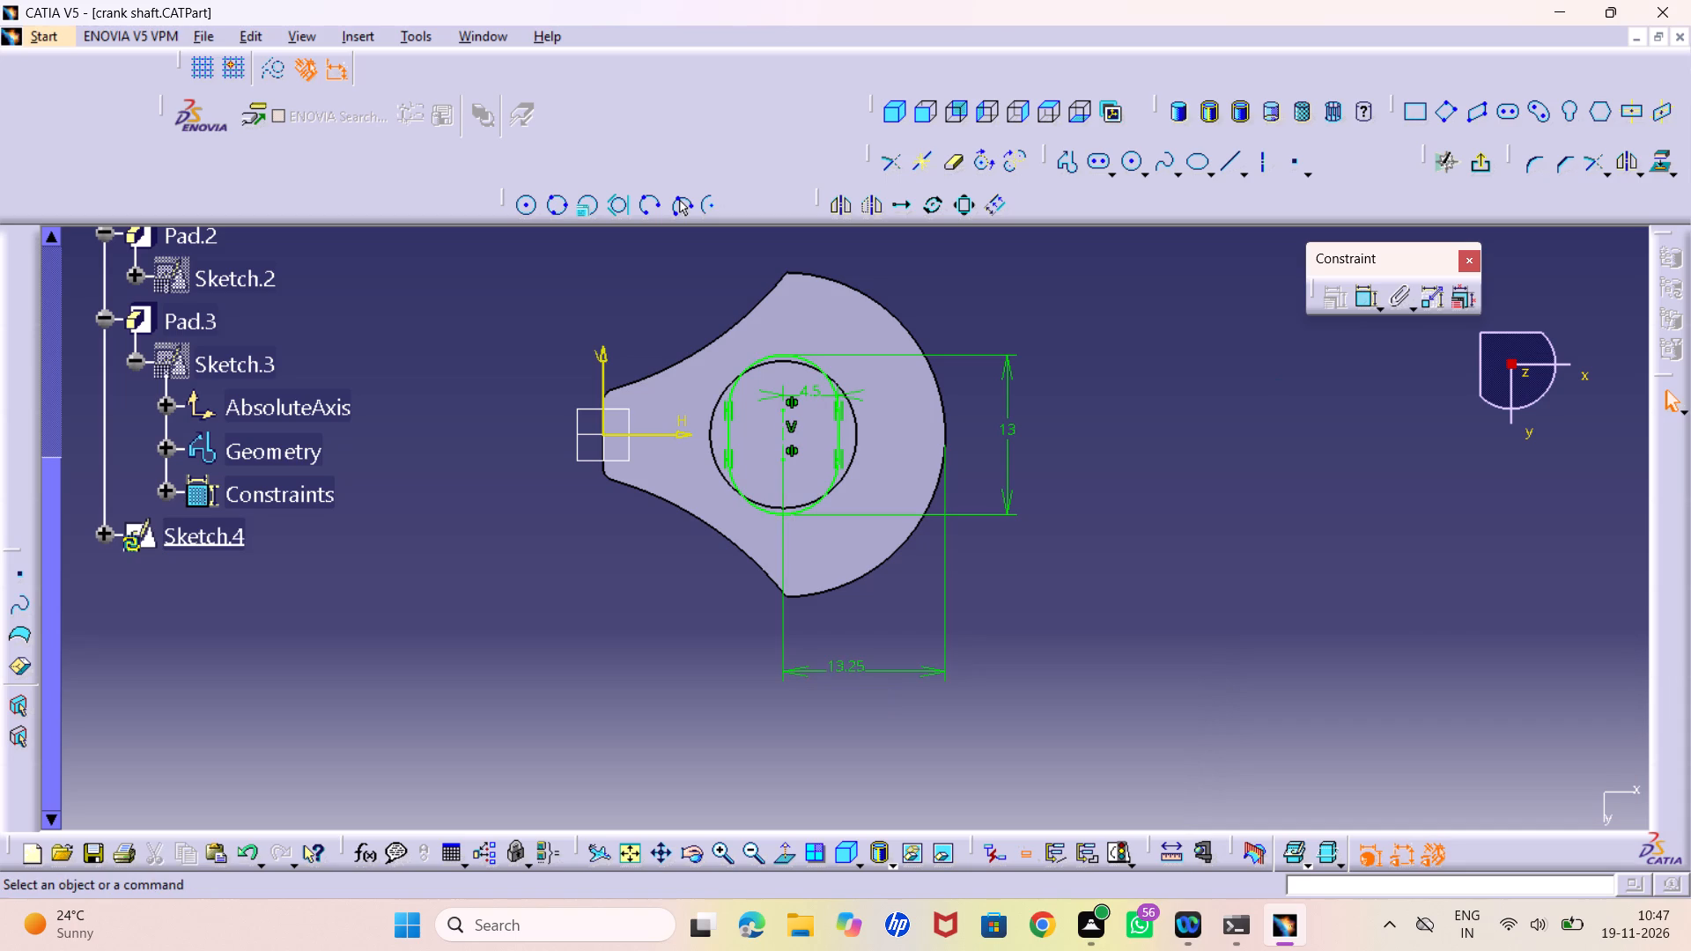
pyautogui.click(1494, 162)
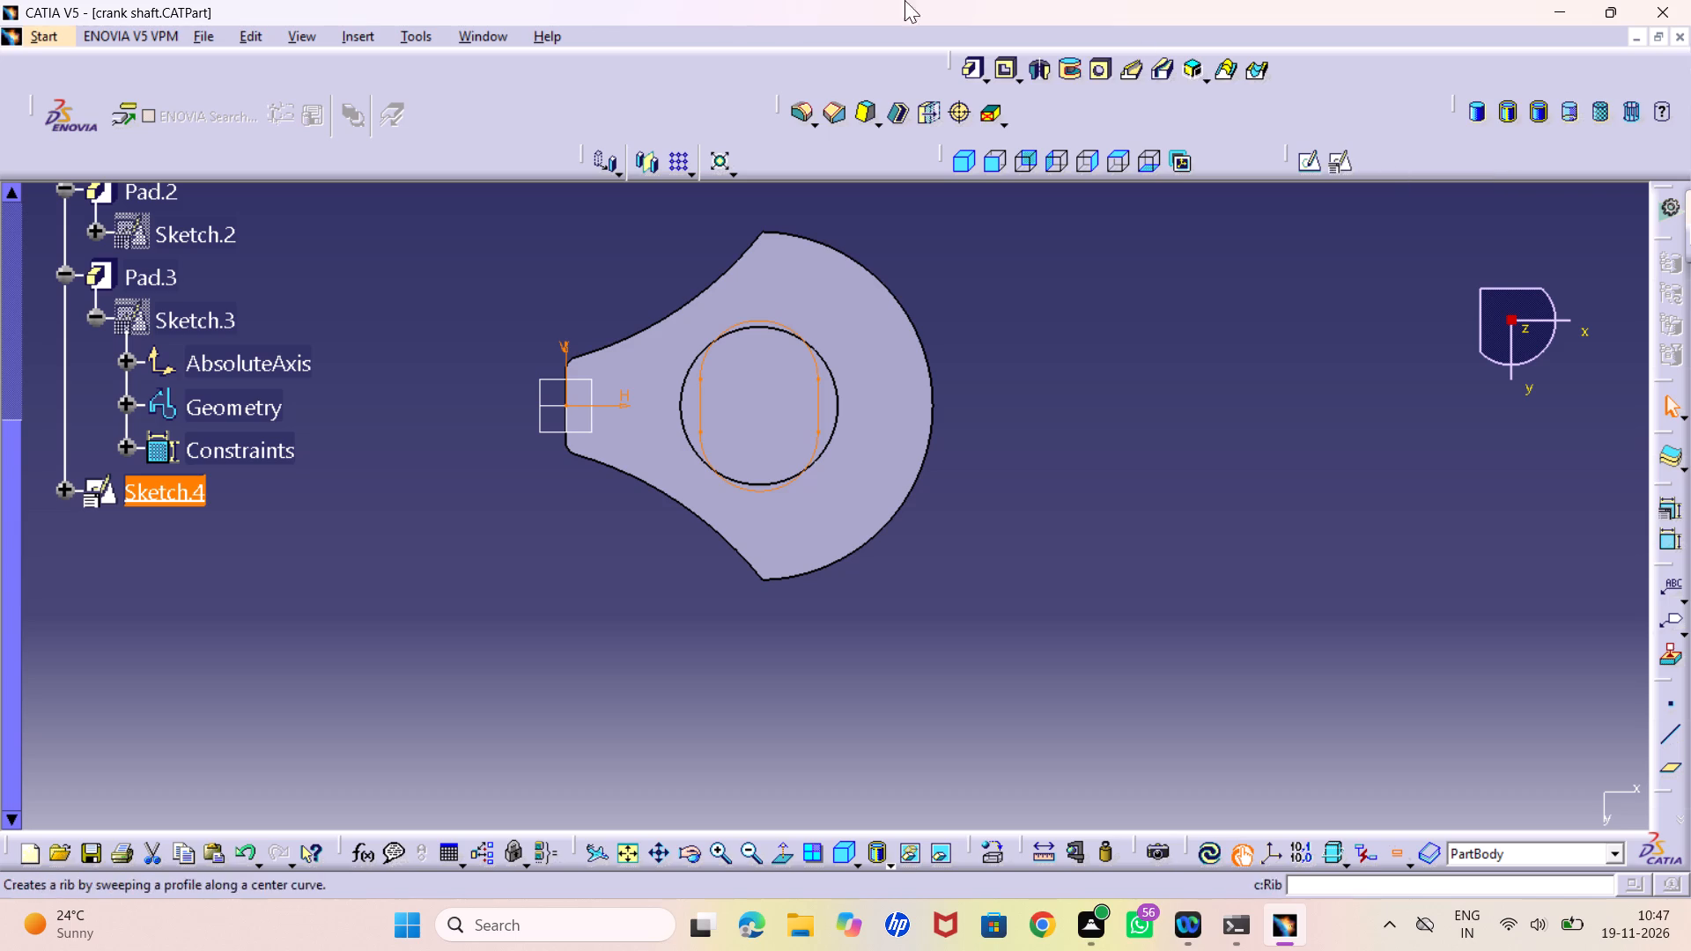
pyautogui.click(961, 154)
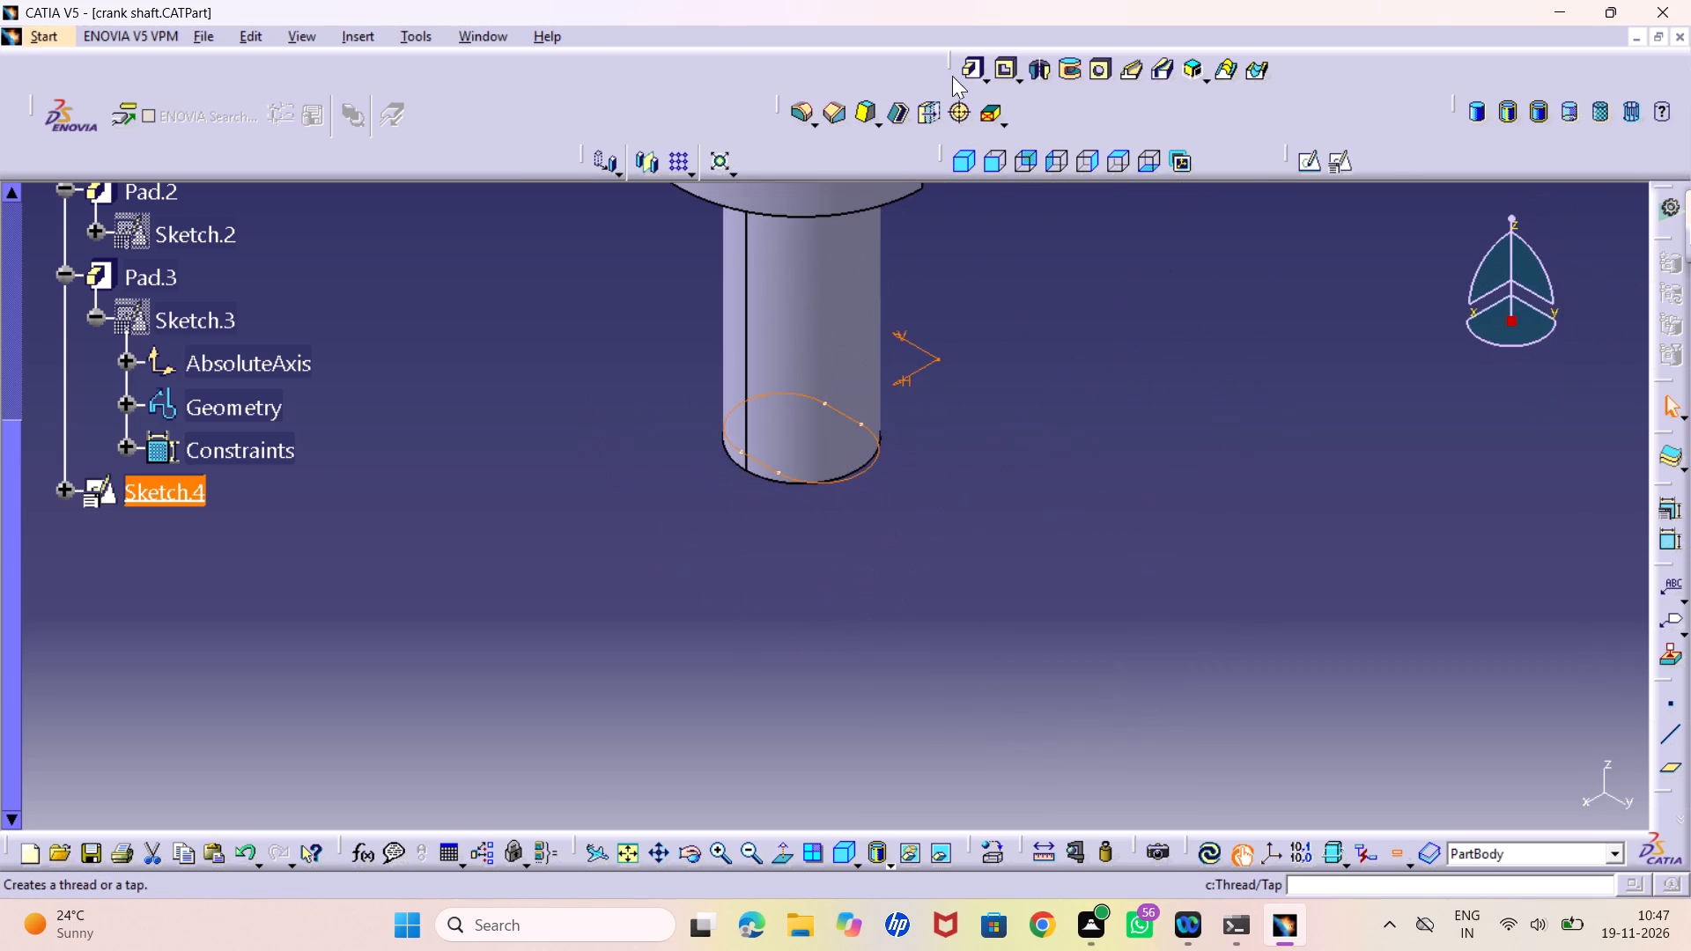
pyautogui.click(975, 63)
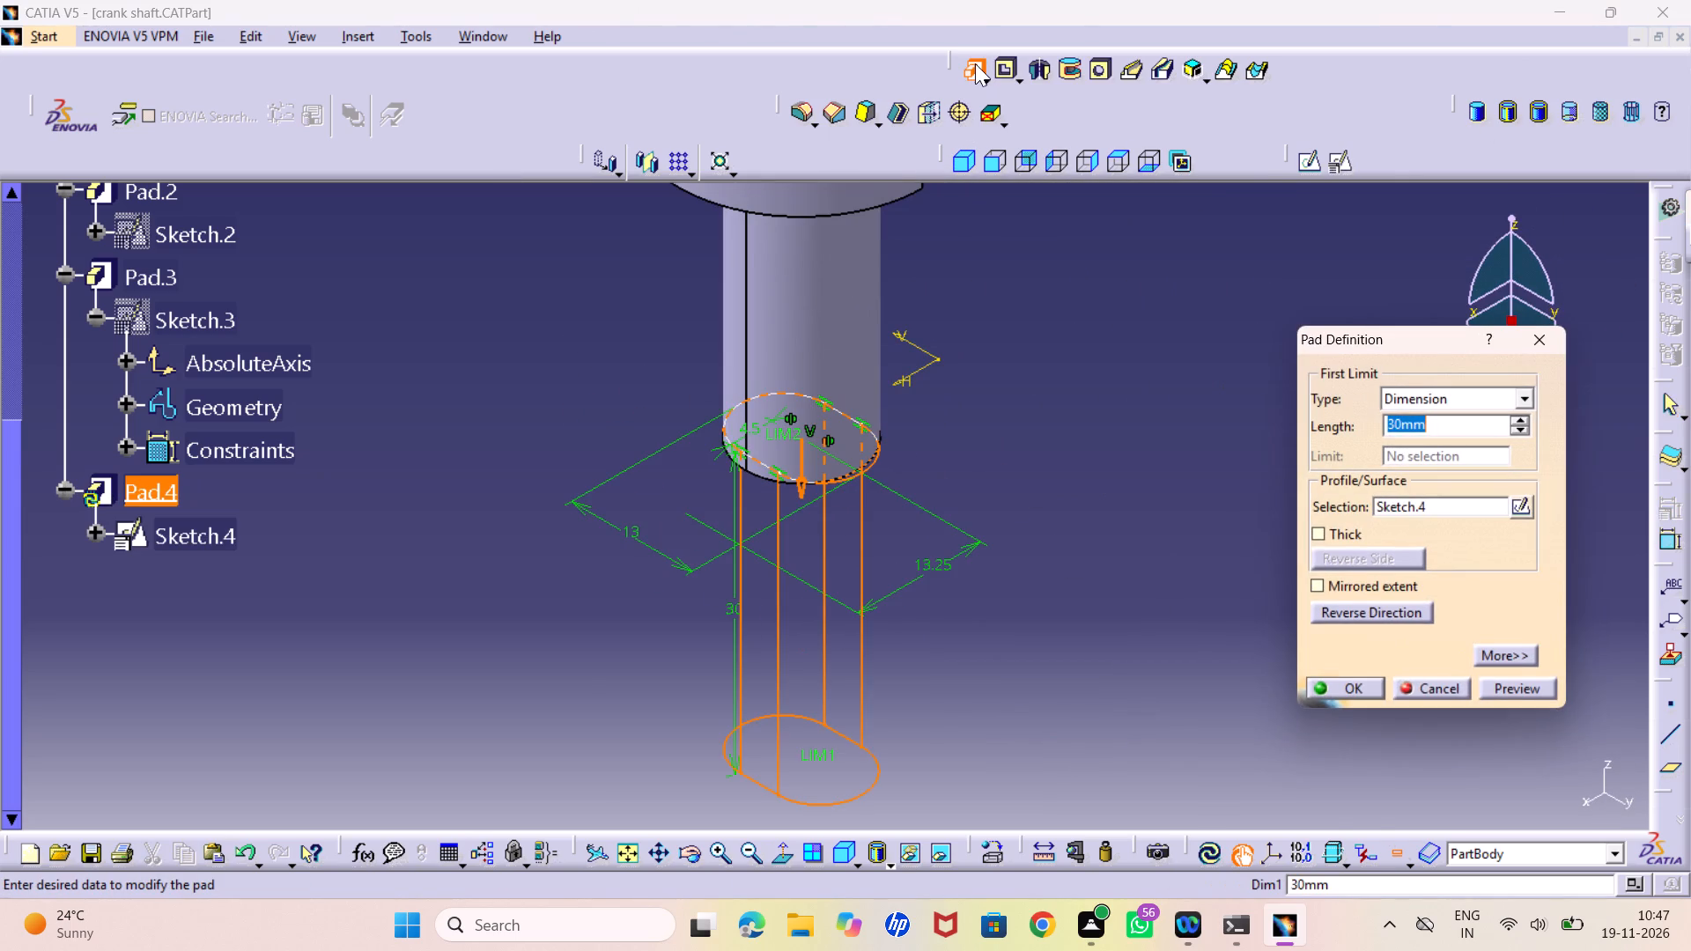
pyautogui.write('12')
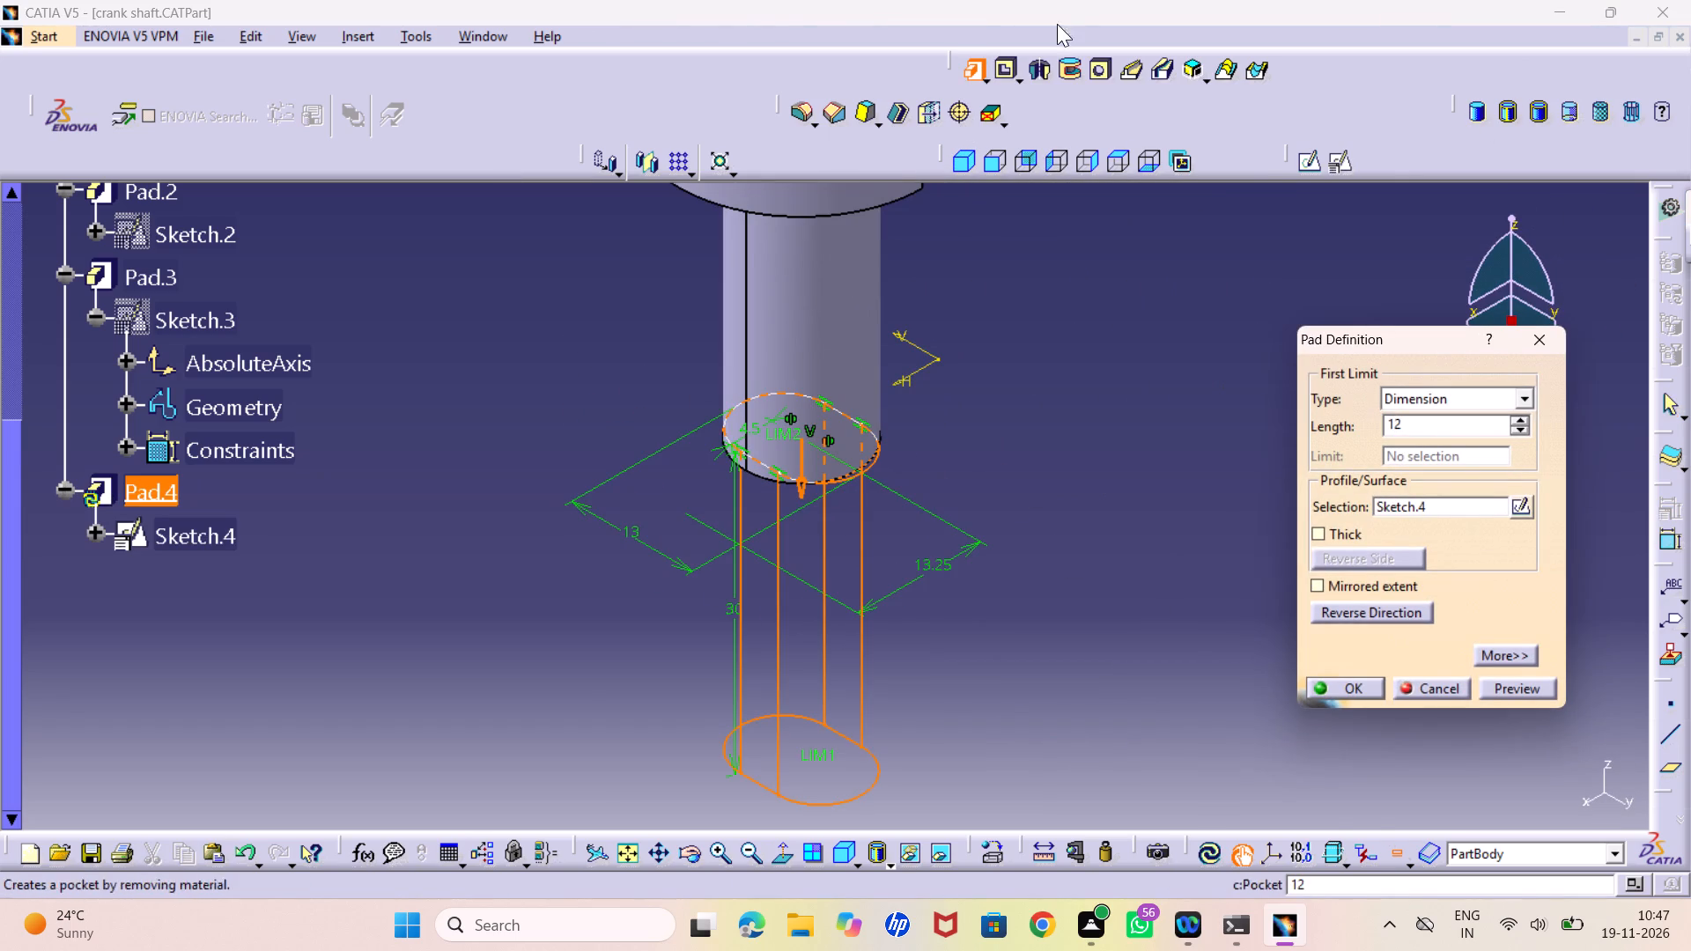
pyautogui.click(1489, 692)
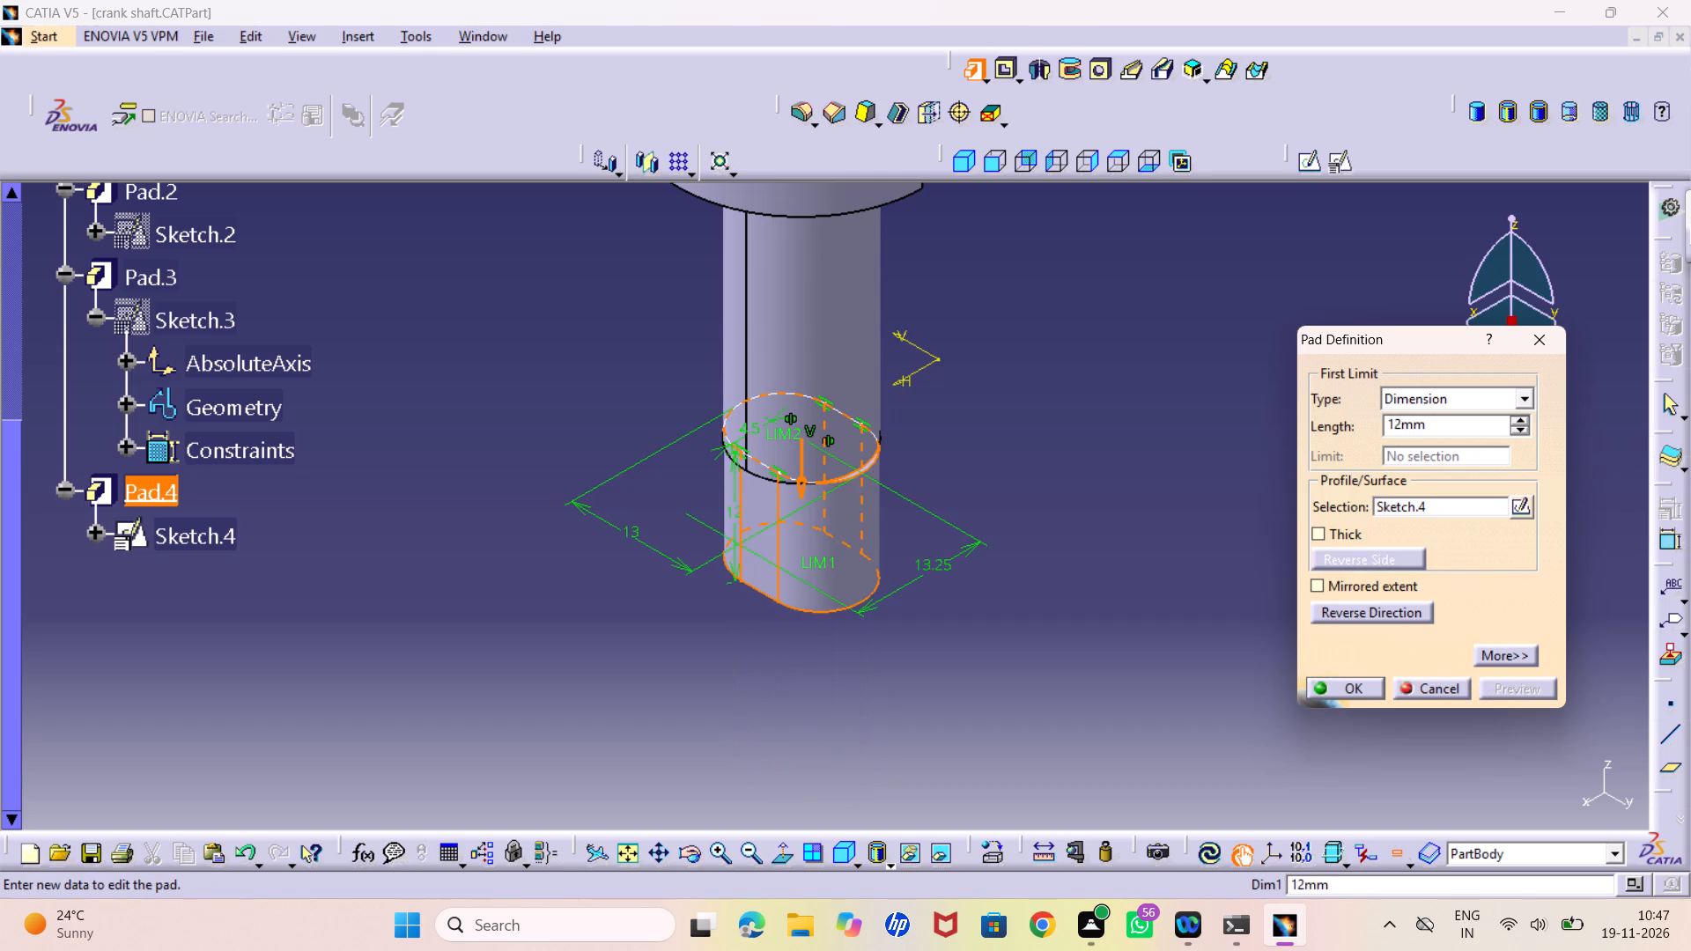
pyautogui.click(1047, 677)
pyautogui.click(1344, 680)
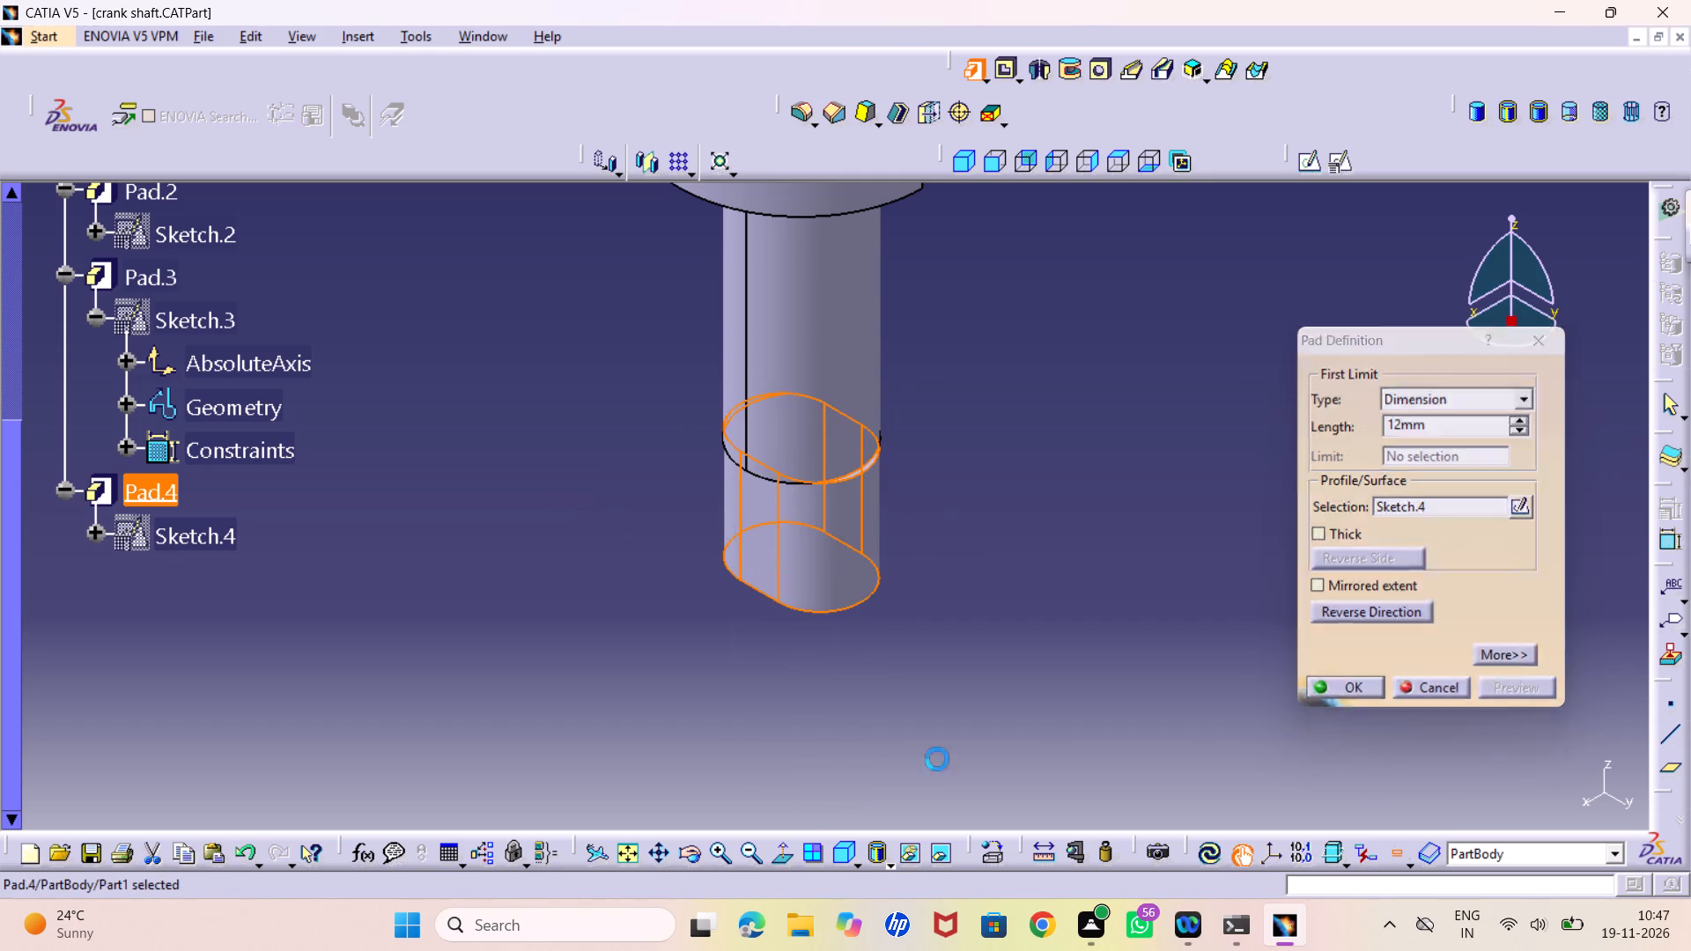
pyautogui.click(862, 776)
# Examine the elongated shaft end and its junction with the round shaft from several angles.
pyautogui.moveTo(630, 737); pyautogui.dragTo(969, 589, button='middle')
pyautogui.moveTo(630, 737); pyautogui.dragTo(1052, 411, button='right')
pyautogui.moveTo(602, 711); pyautogui.dragTo(861, 455, button='middle')
pyautogui.moveTo(602, 711); pyautogui.dragTo(821, 372, button='right')
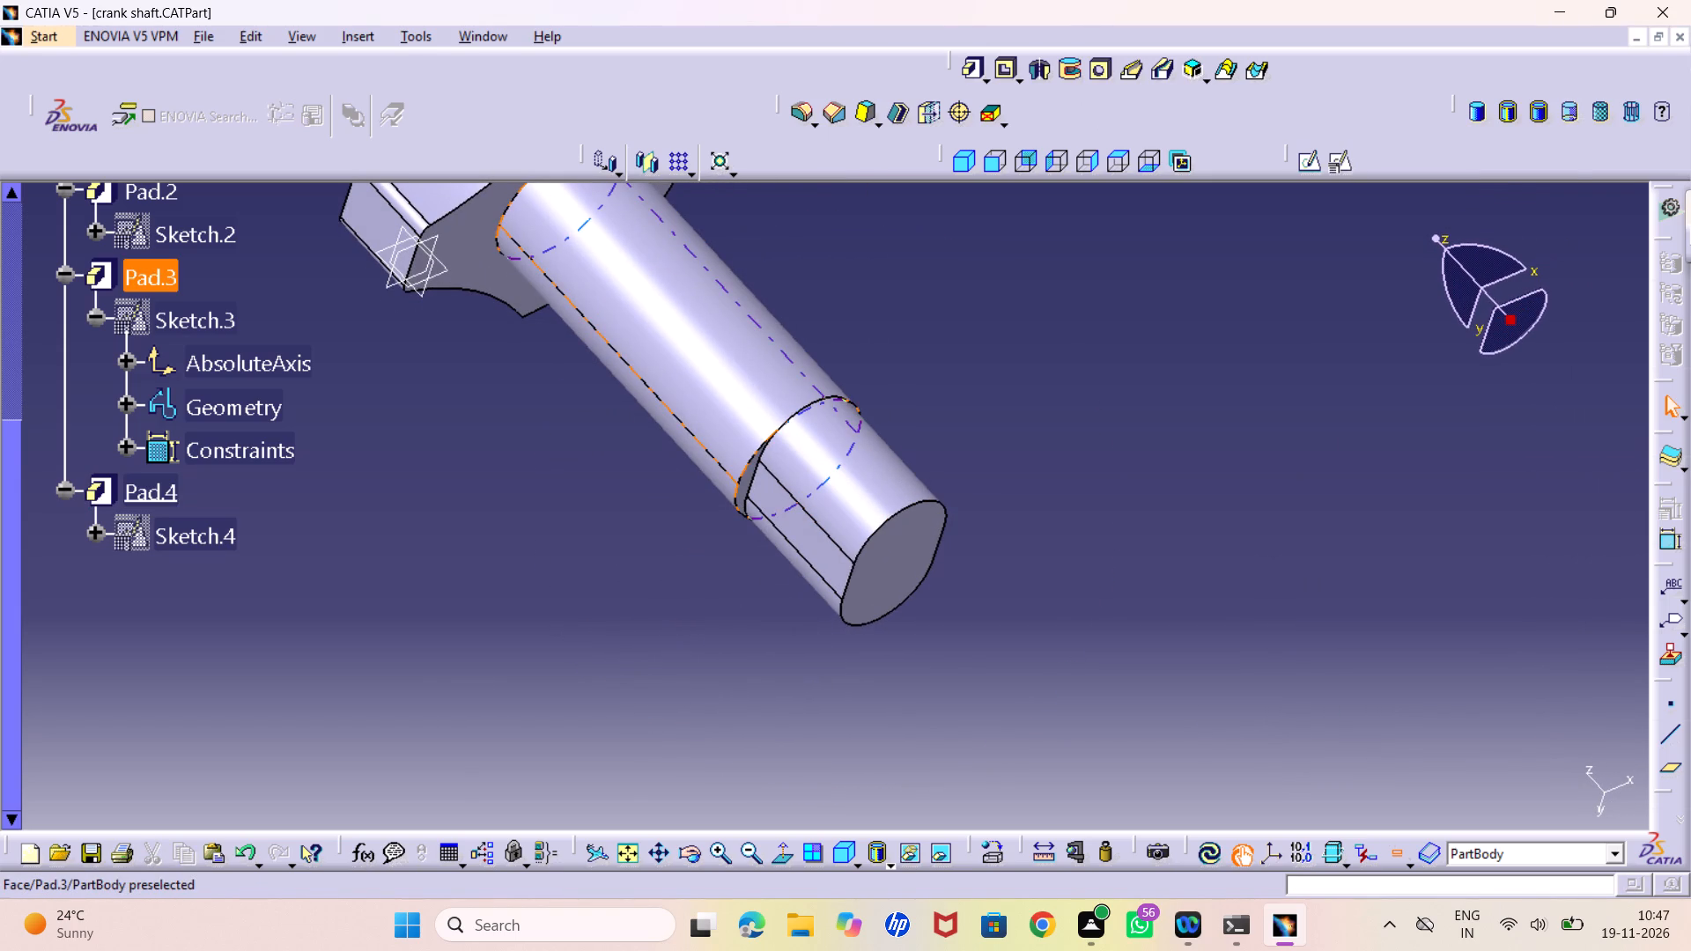
pyautogui.moveTo(821, 372); pyautogui.dragTo(756, 380, button='right')
pyautogui.moveTo(668, 452); pyautogui.dragTo(434, 673, button='middle')
pyautogui.moveTo(668, 452); pyautogui.dragTo(434, 673, button='right')
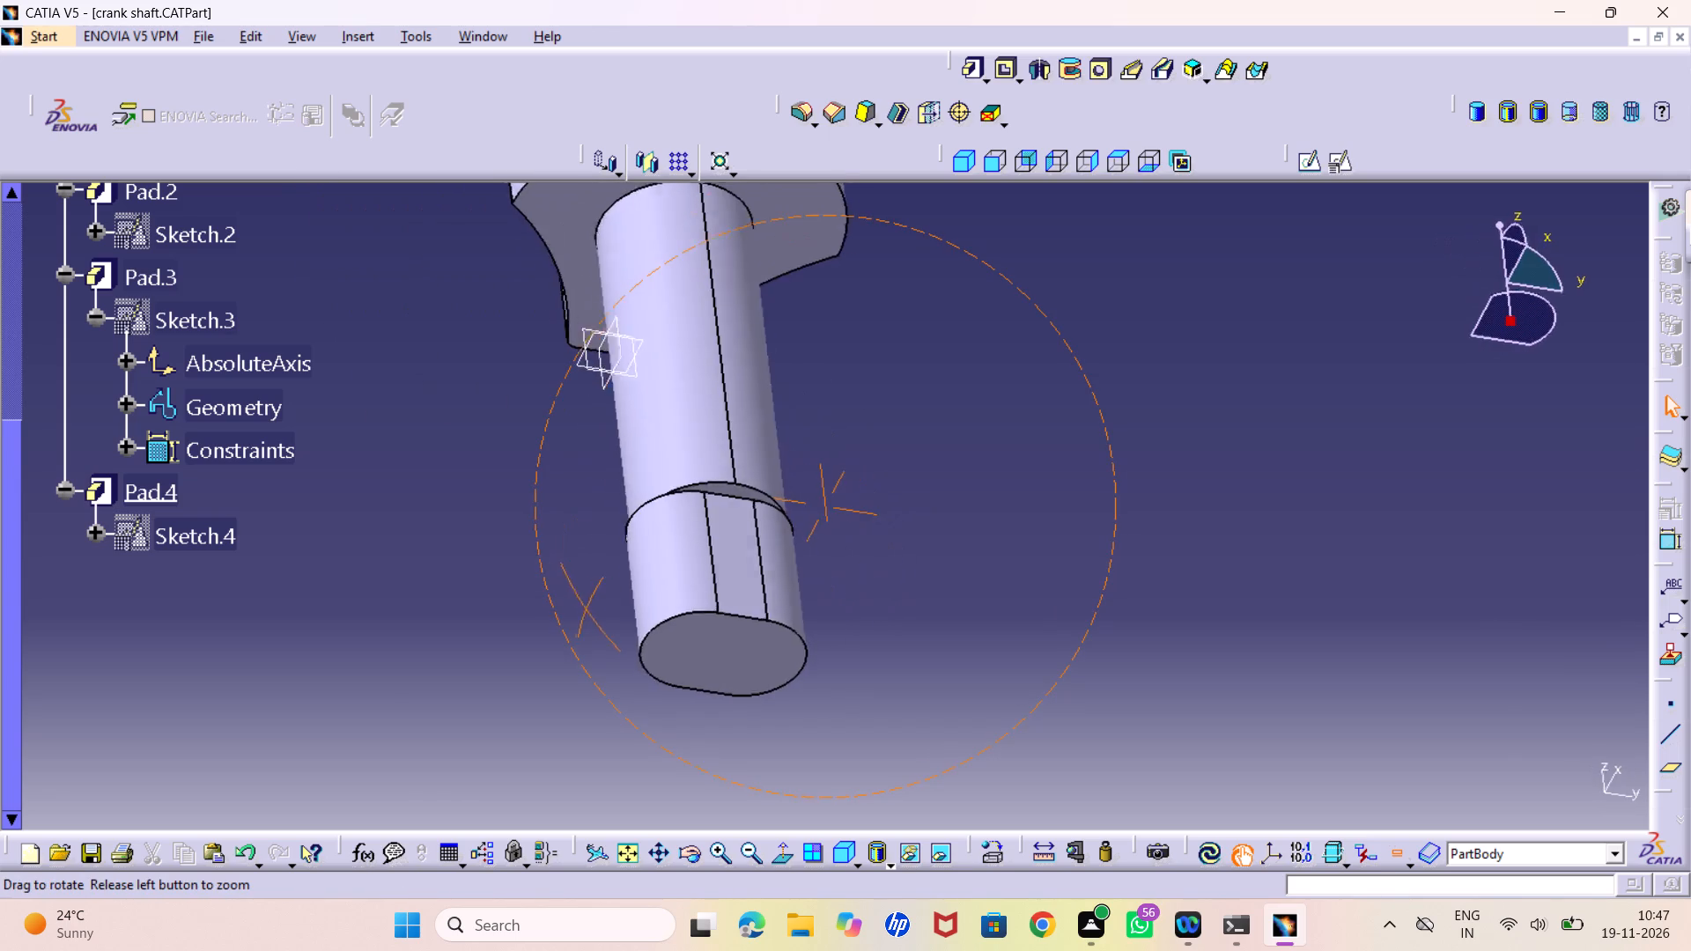
pyautogui.moveTo(434, 673); pyautogui.dragTo(405, 752, button='right')
pyautogui.moveTo(434, 673); pyautogui.dragTo(405, 752, button='middle')
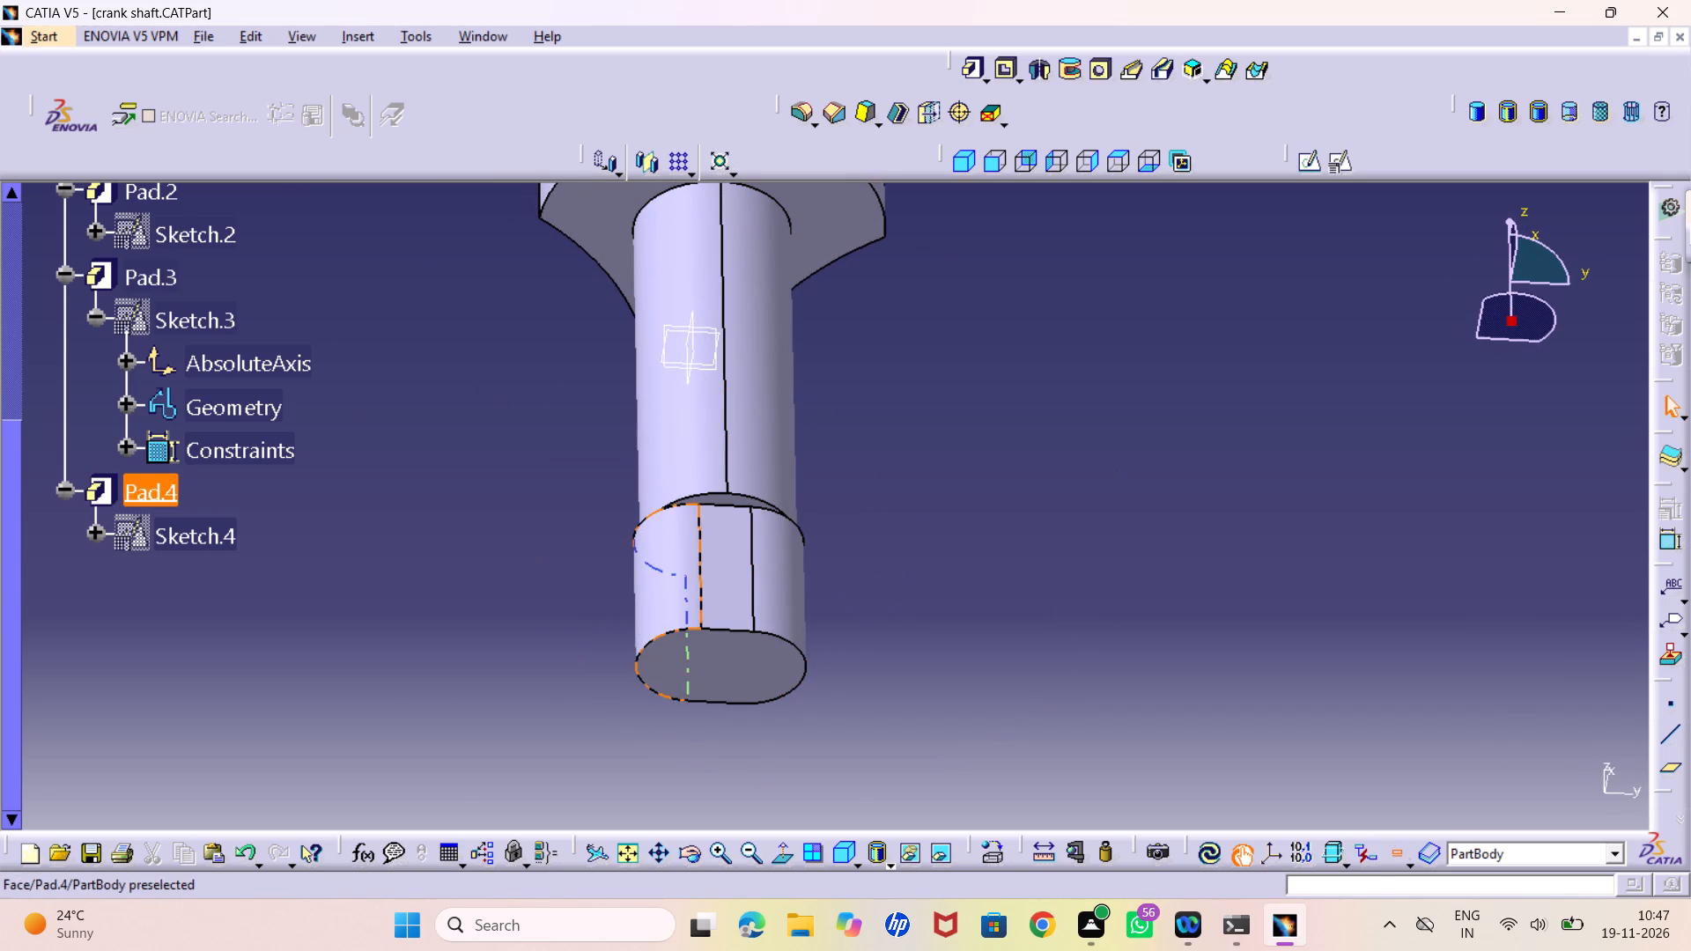
pyautogui.click(968, 158)
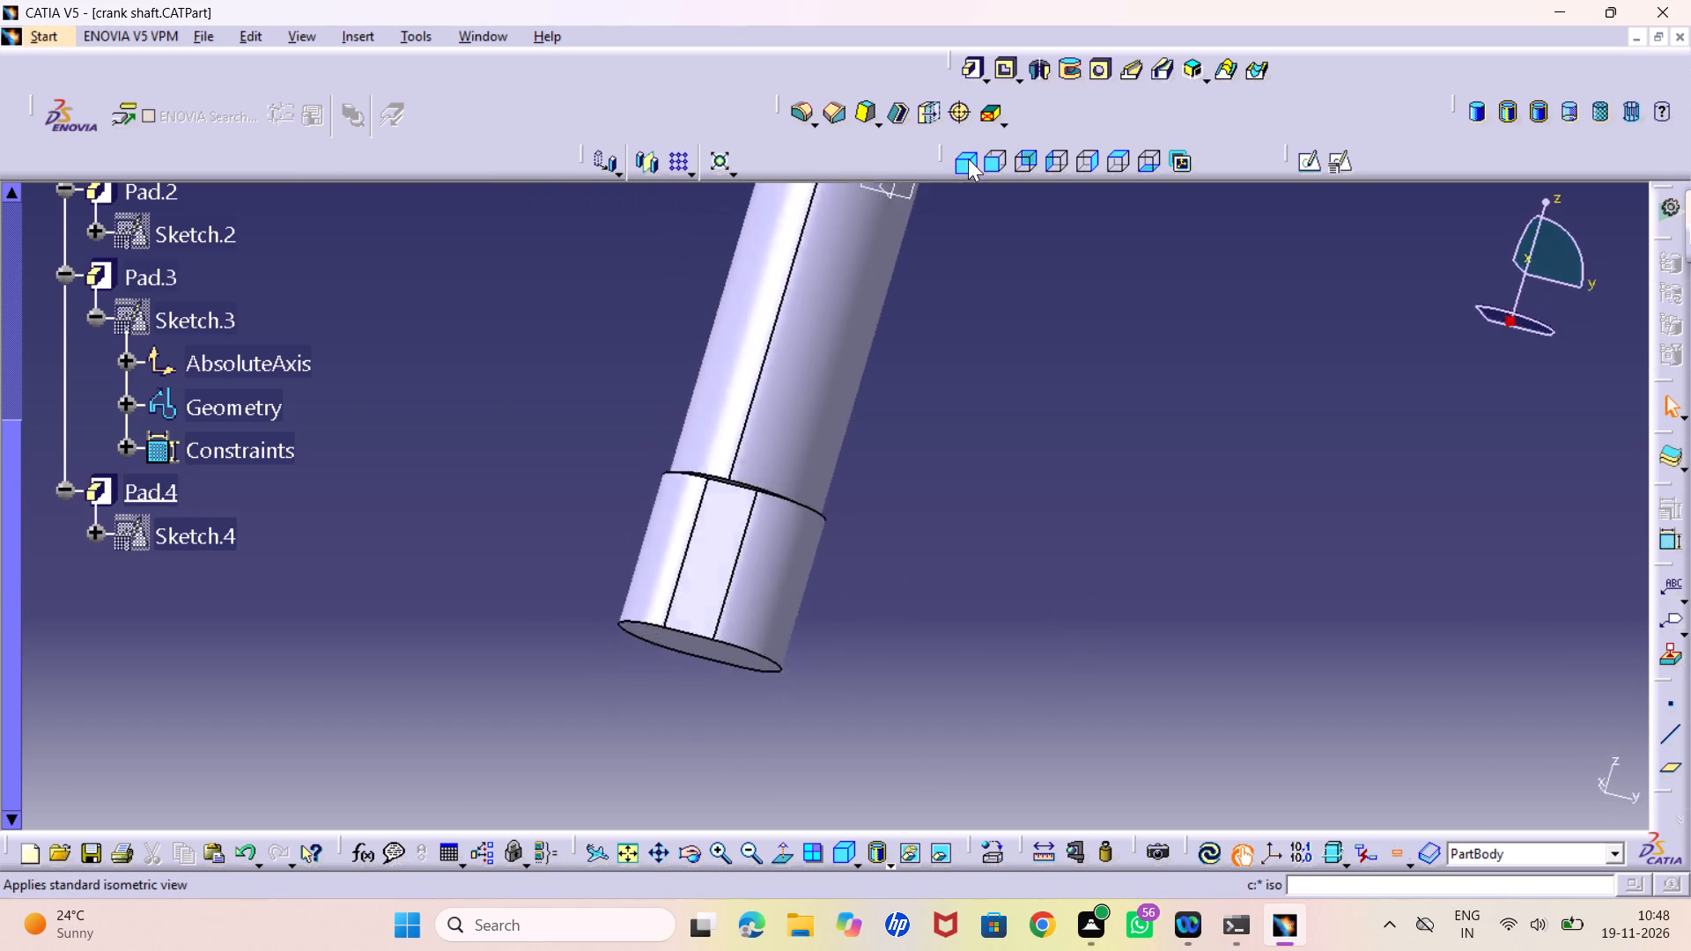
pyautogui.moveTo(578, 311); pyautogui.dragTo(659, 447, button='middle')
pyautogui.rightClick(578, 311)
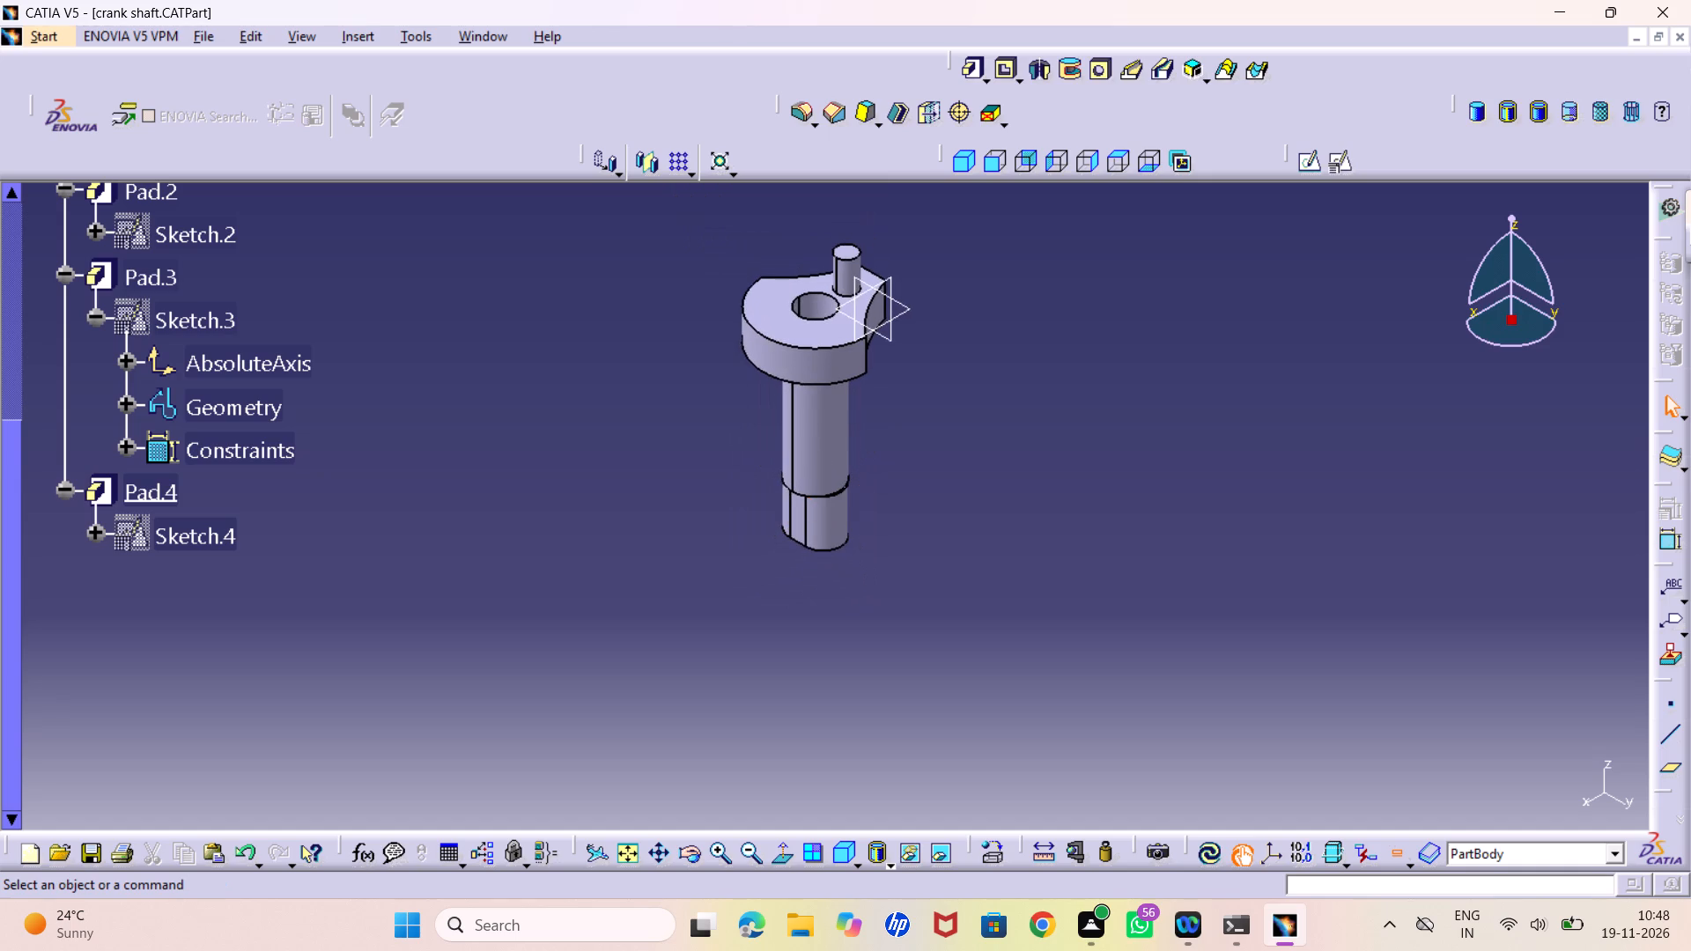
pyautogui.moveTo(726, 482); pyautogui.dragTo(720, 405, button='middle')
pyautogui.rightClick(726, 482)
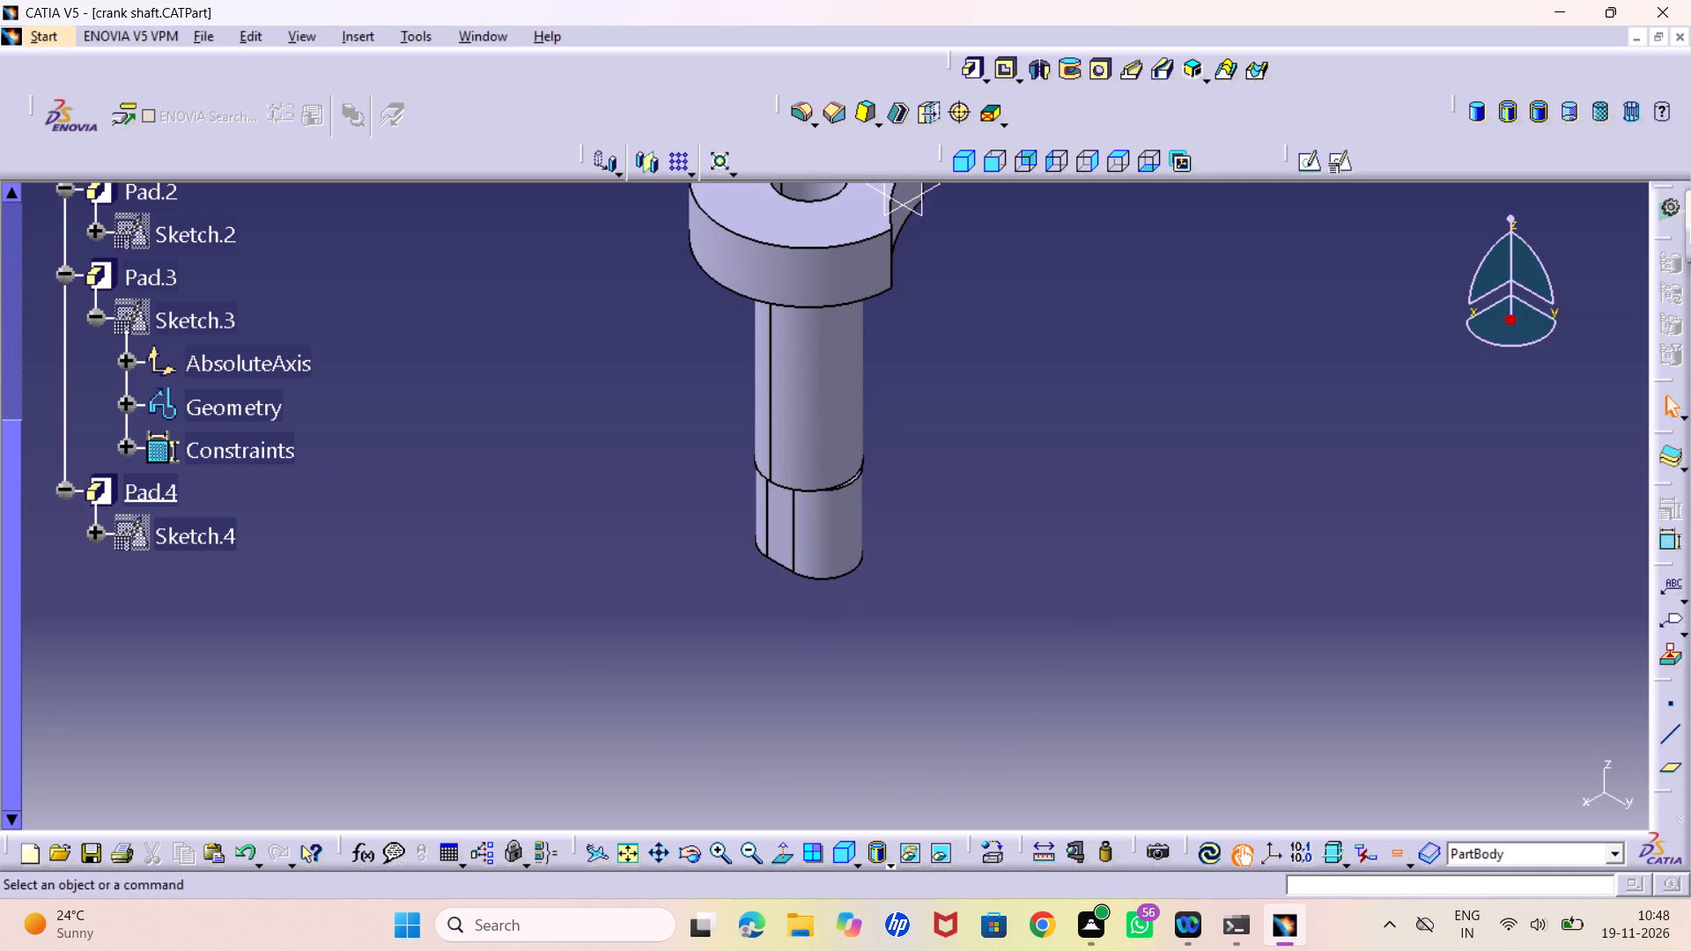
pyautogui.moveTo(669, 464); pyautogui.dragTo(657, 390, button='middle')
pyautogui.rightClick(669, 464)
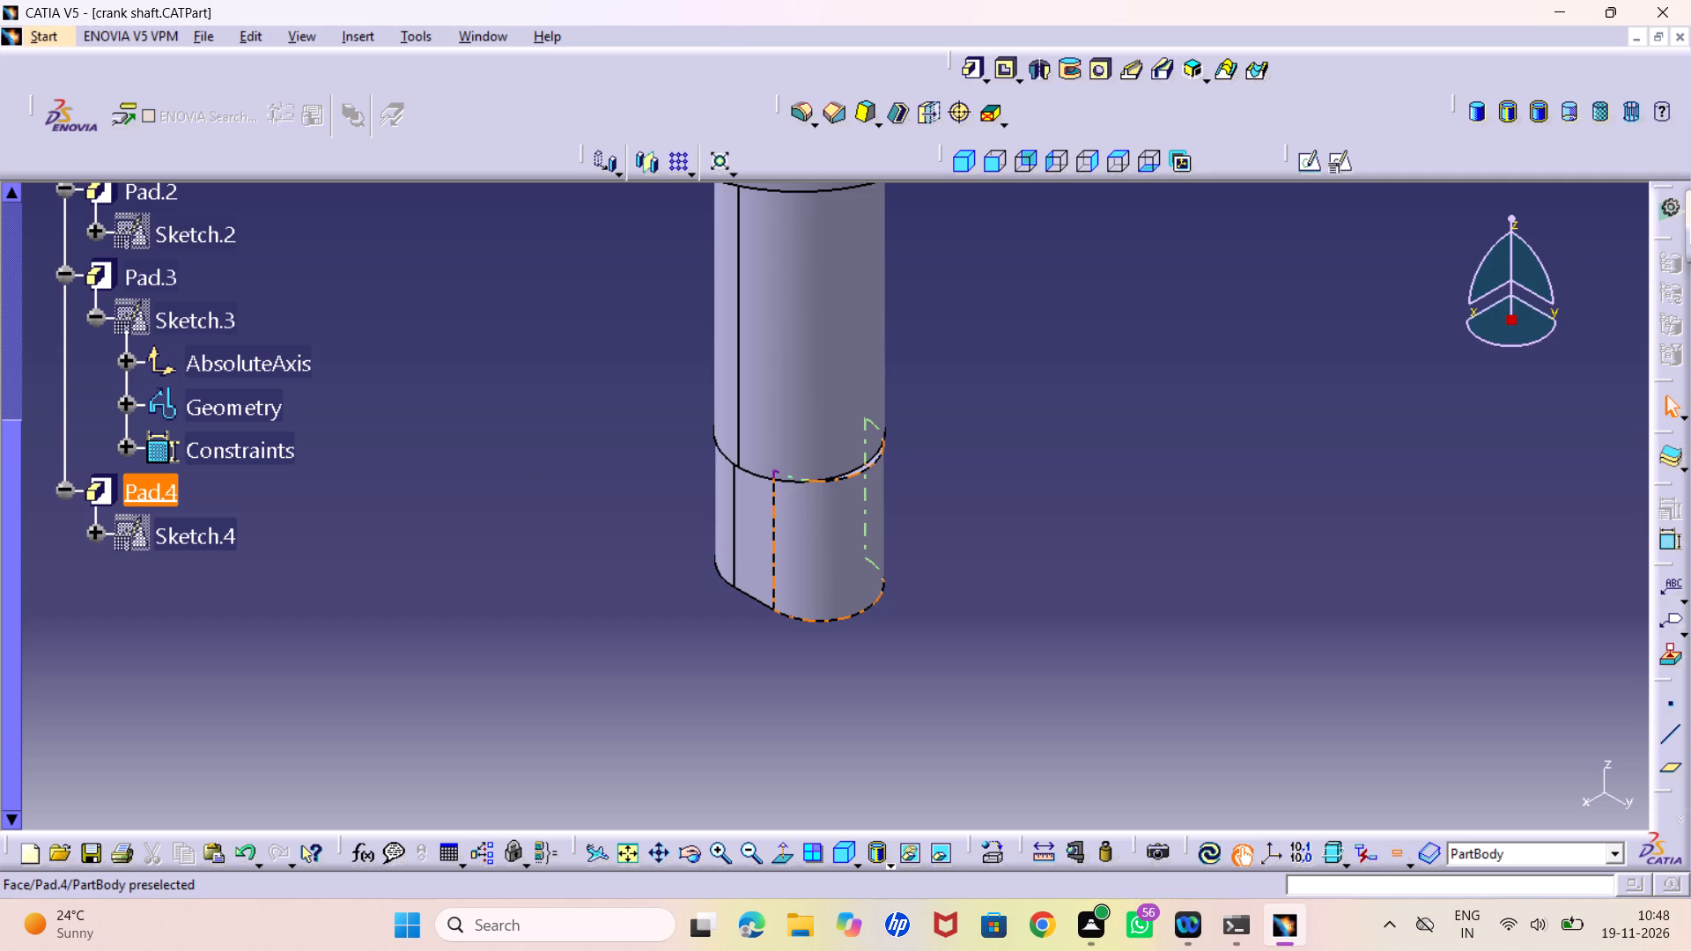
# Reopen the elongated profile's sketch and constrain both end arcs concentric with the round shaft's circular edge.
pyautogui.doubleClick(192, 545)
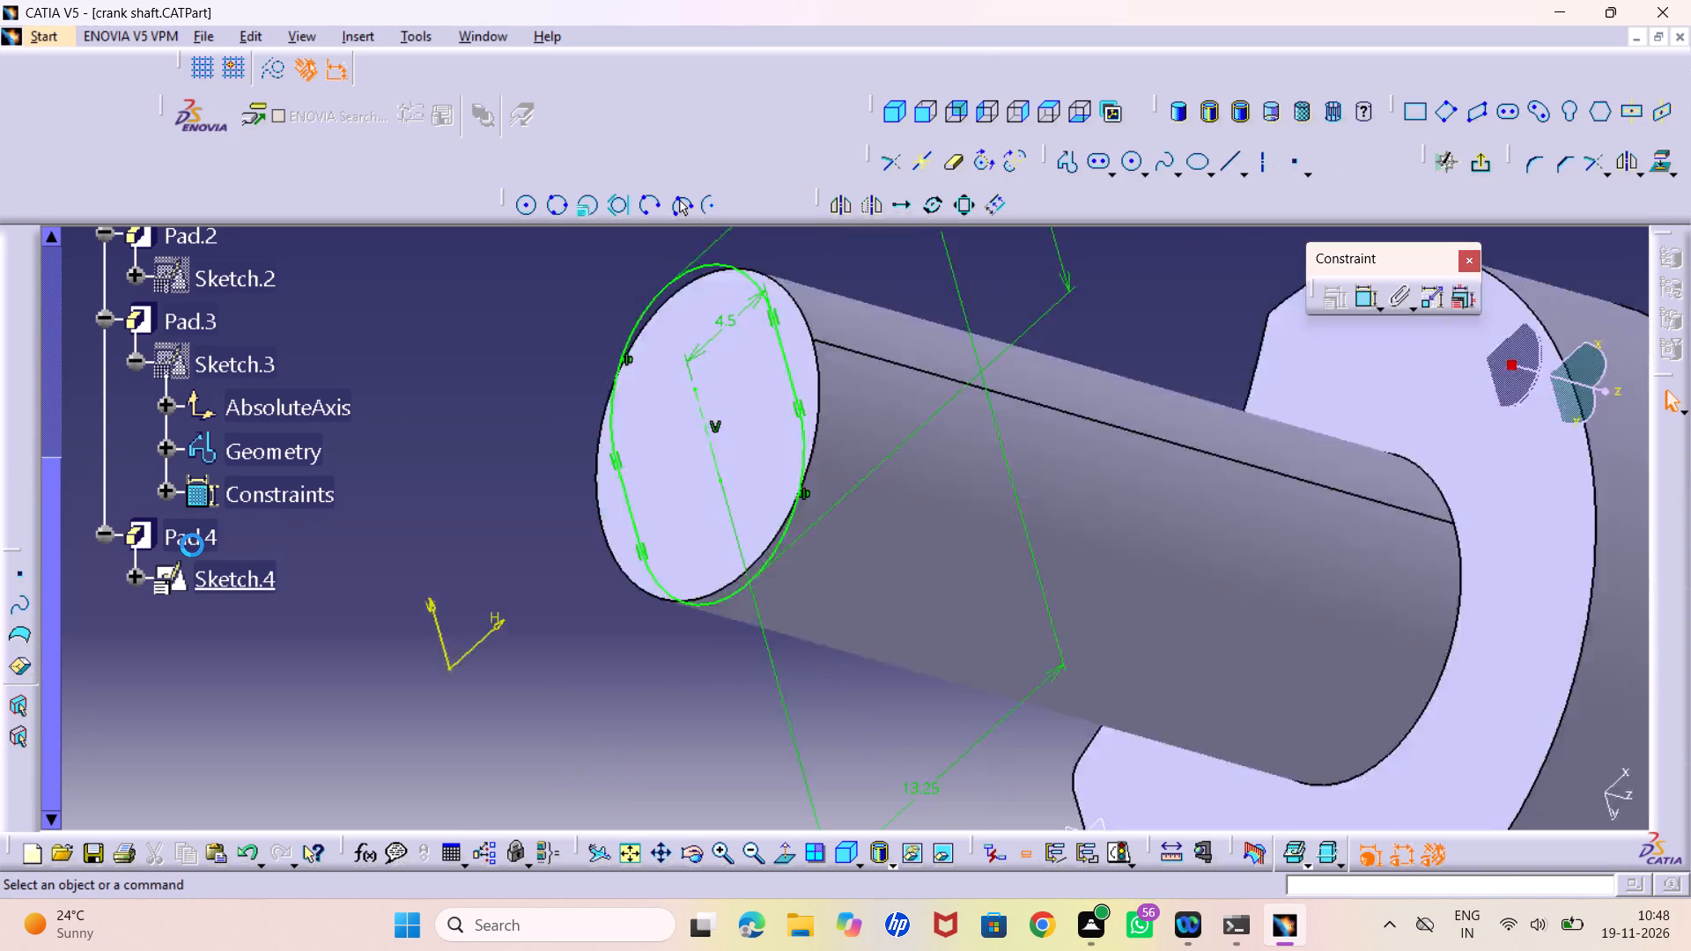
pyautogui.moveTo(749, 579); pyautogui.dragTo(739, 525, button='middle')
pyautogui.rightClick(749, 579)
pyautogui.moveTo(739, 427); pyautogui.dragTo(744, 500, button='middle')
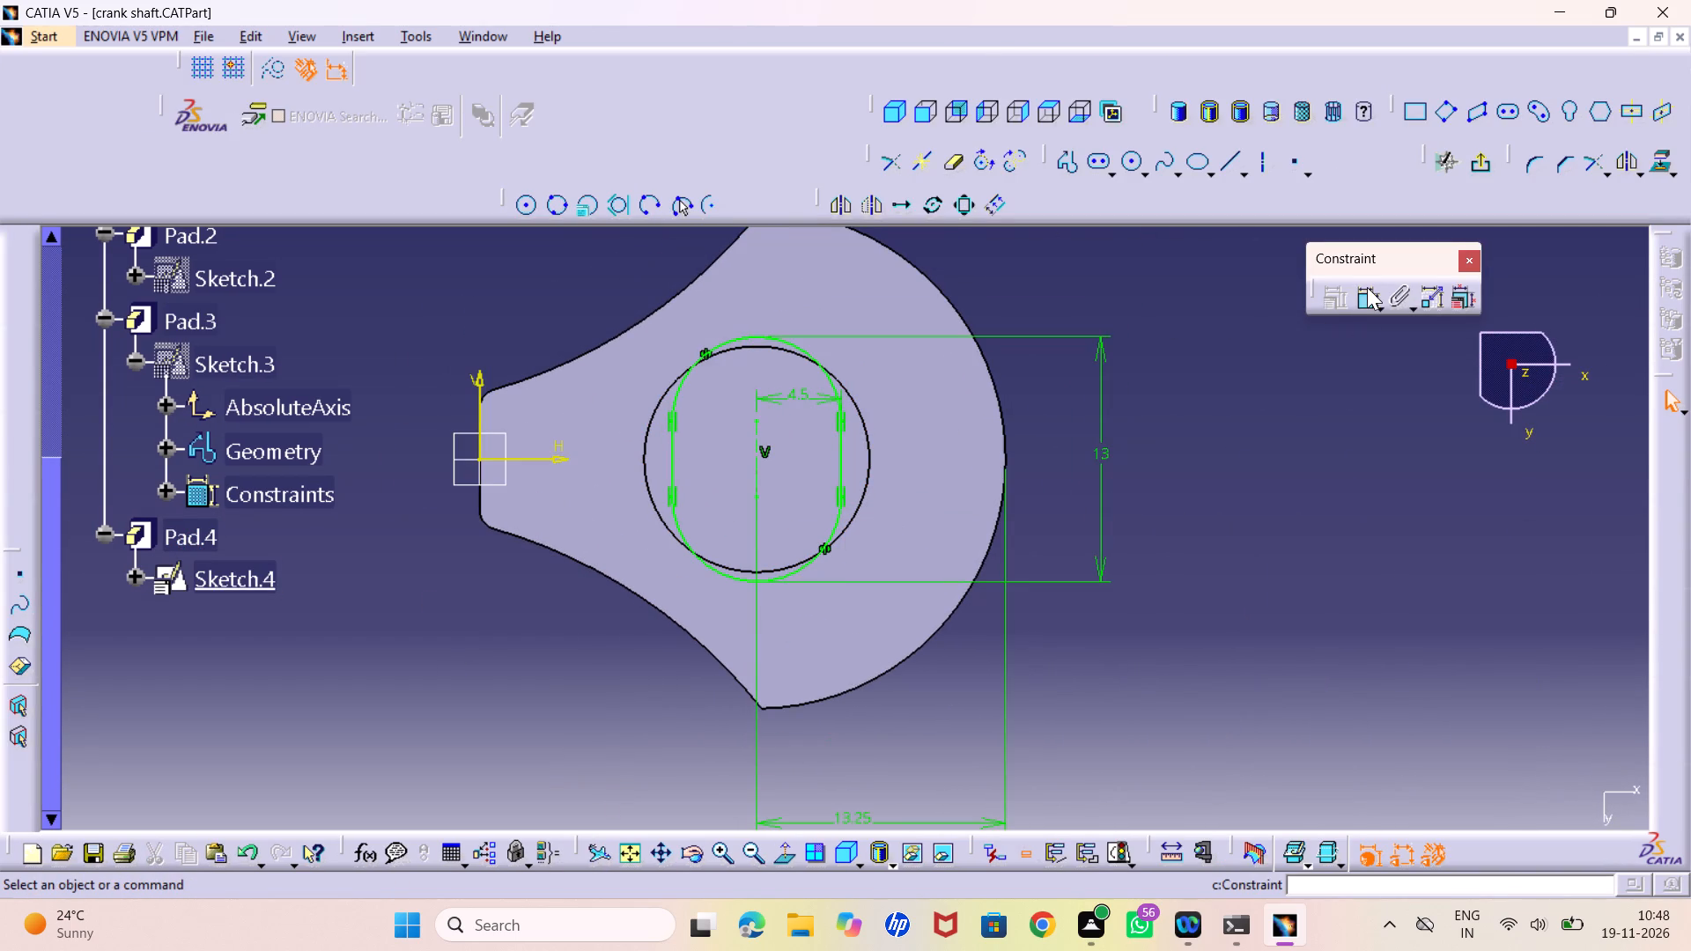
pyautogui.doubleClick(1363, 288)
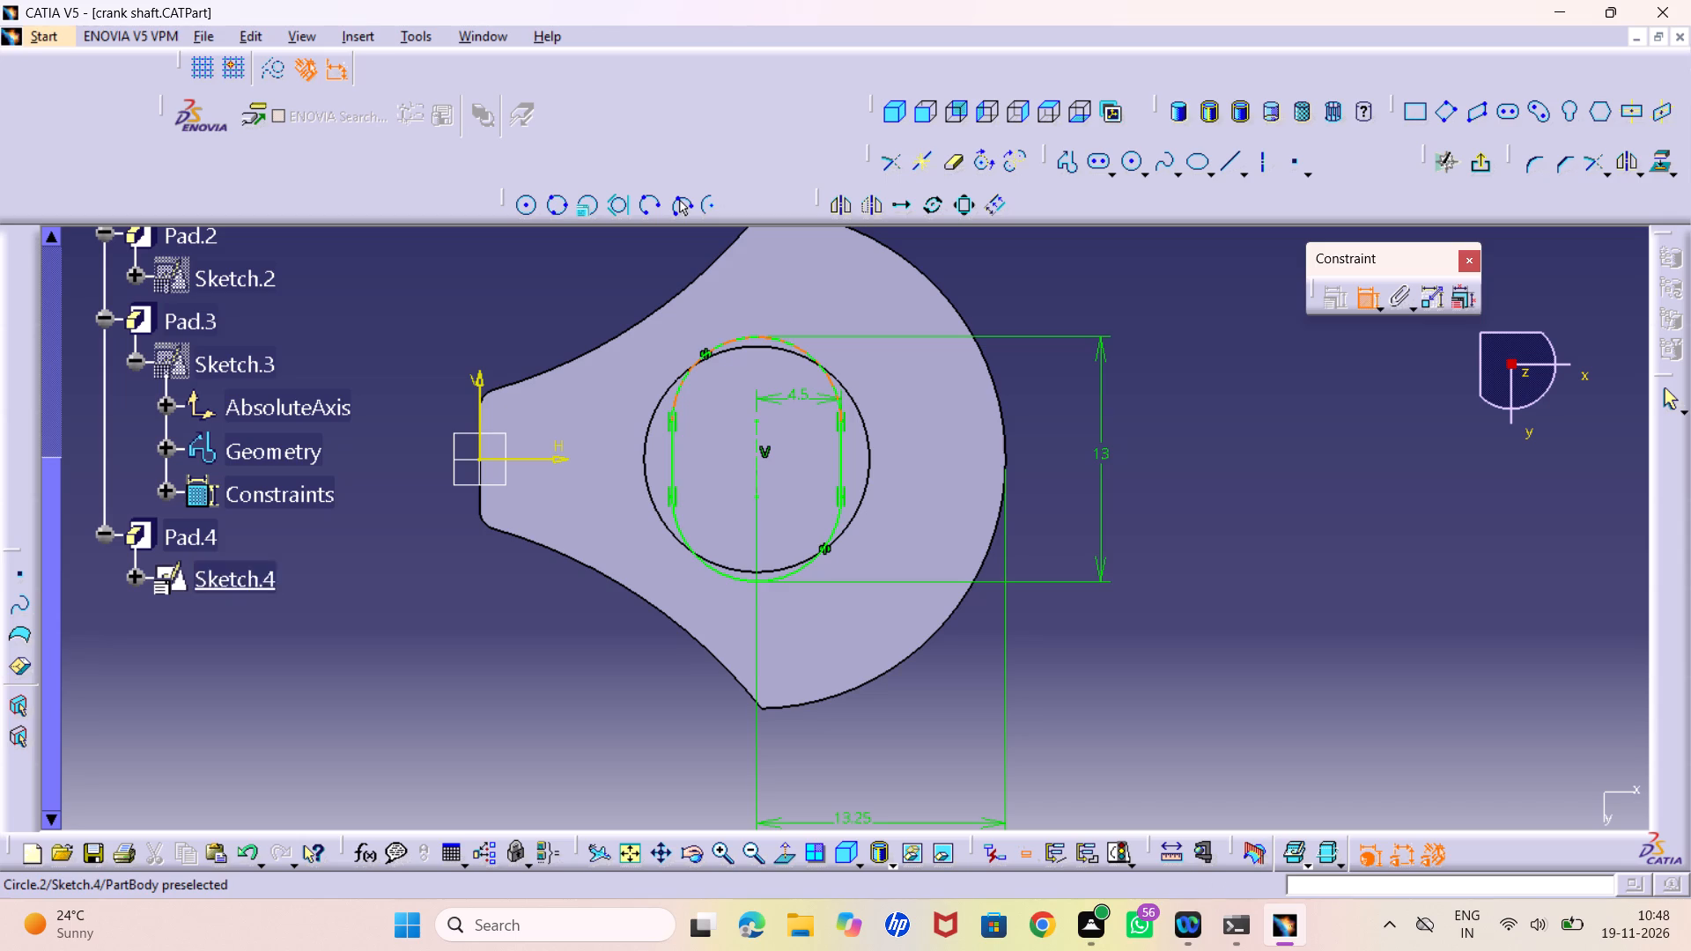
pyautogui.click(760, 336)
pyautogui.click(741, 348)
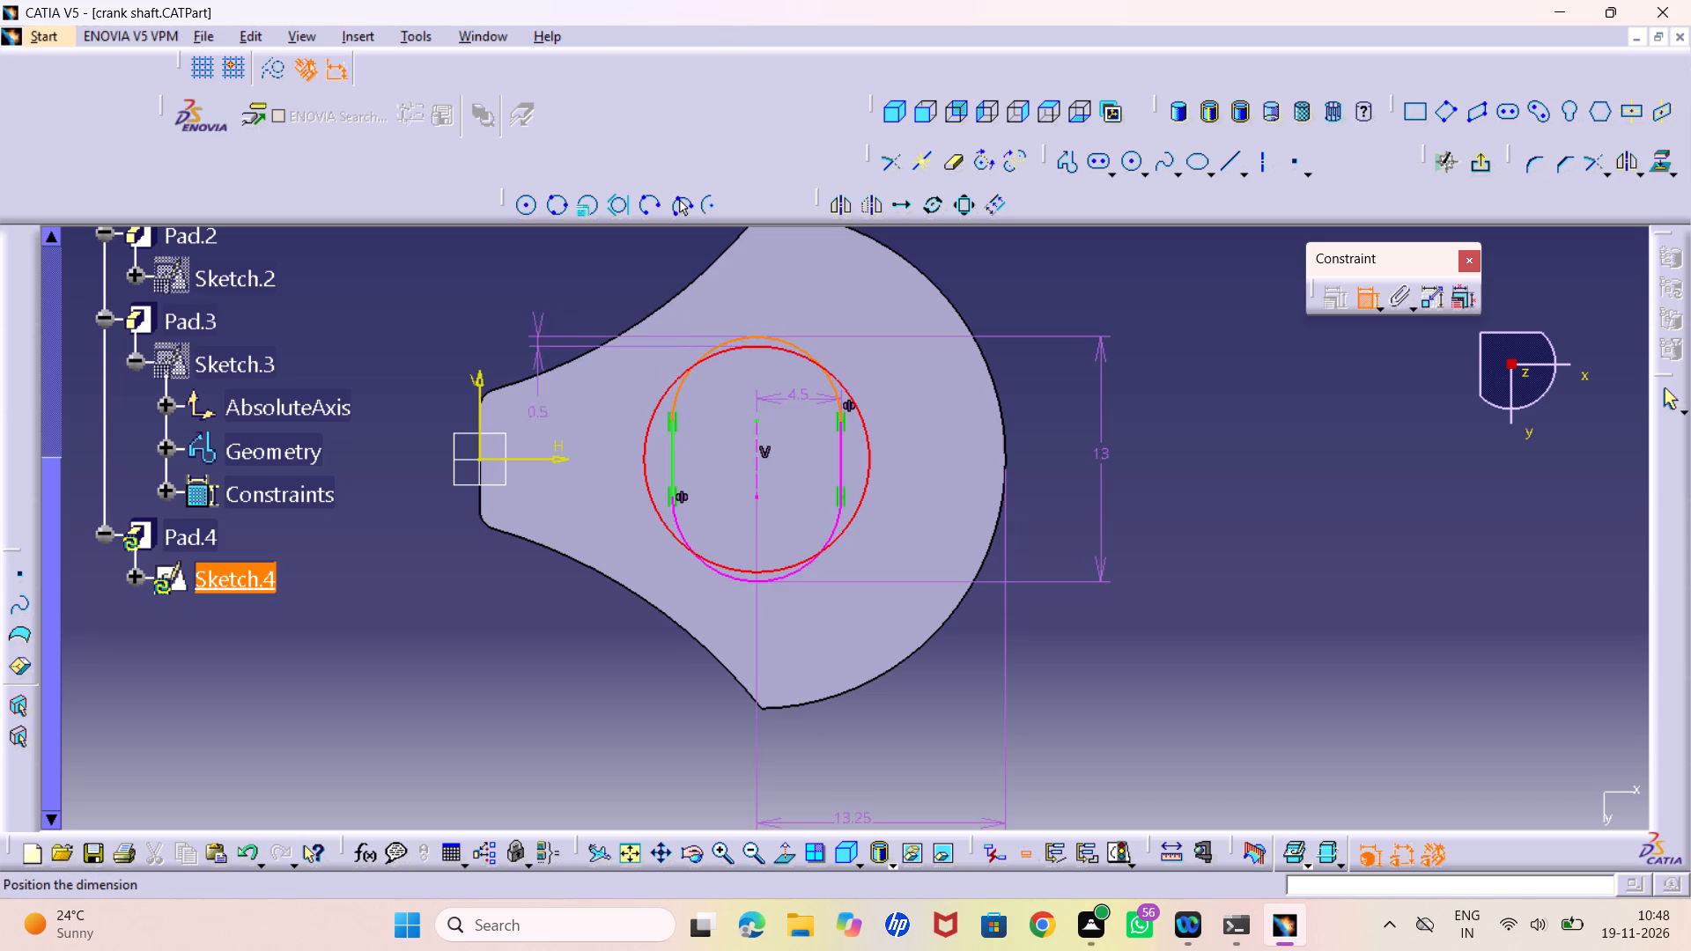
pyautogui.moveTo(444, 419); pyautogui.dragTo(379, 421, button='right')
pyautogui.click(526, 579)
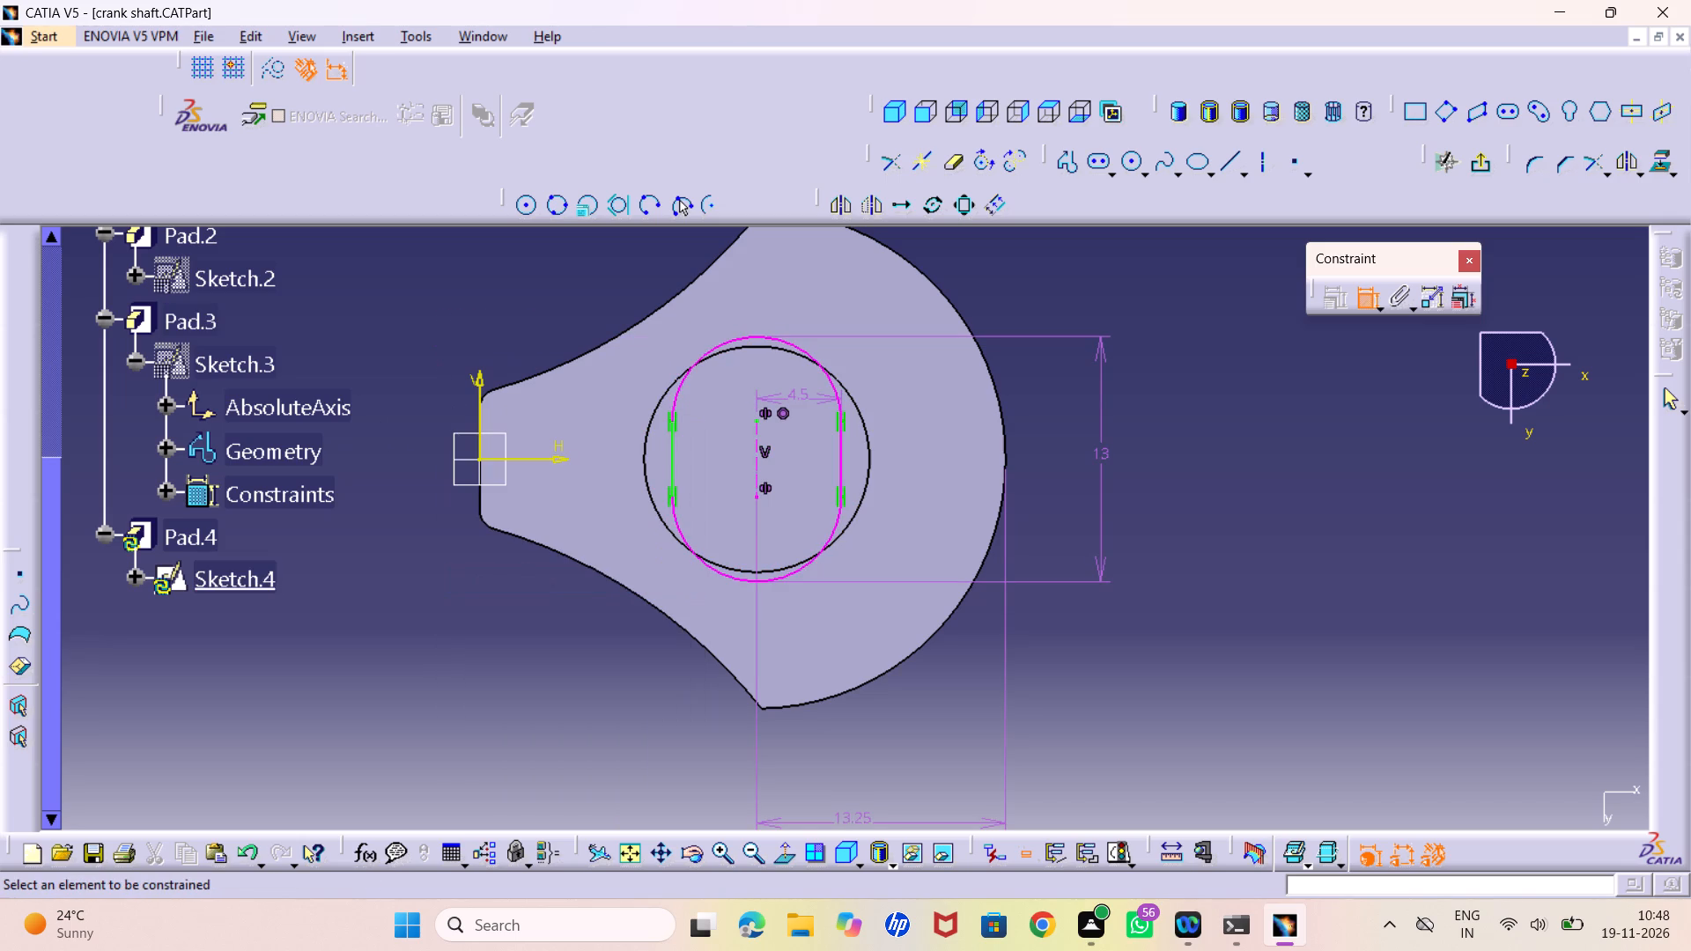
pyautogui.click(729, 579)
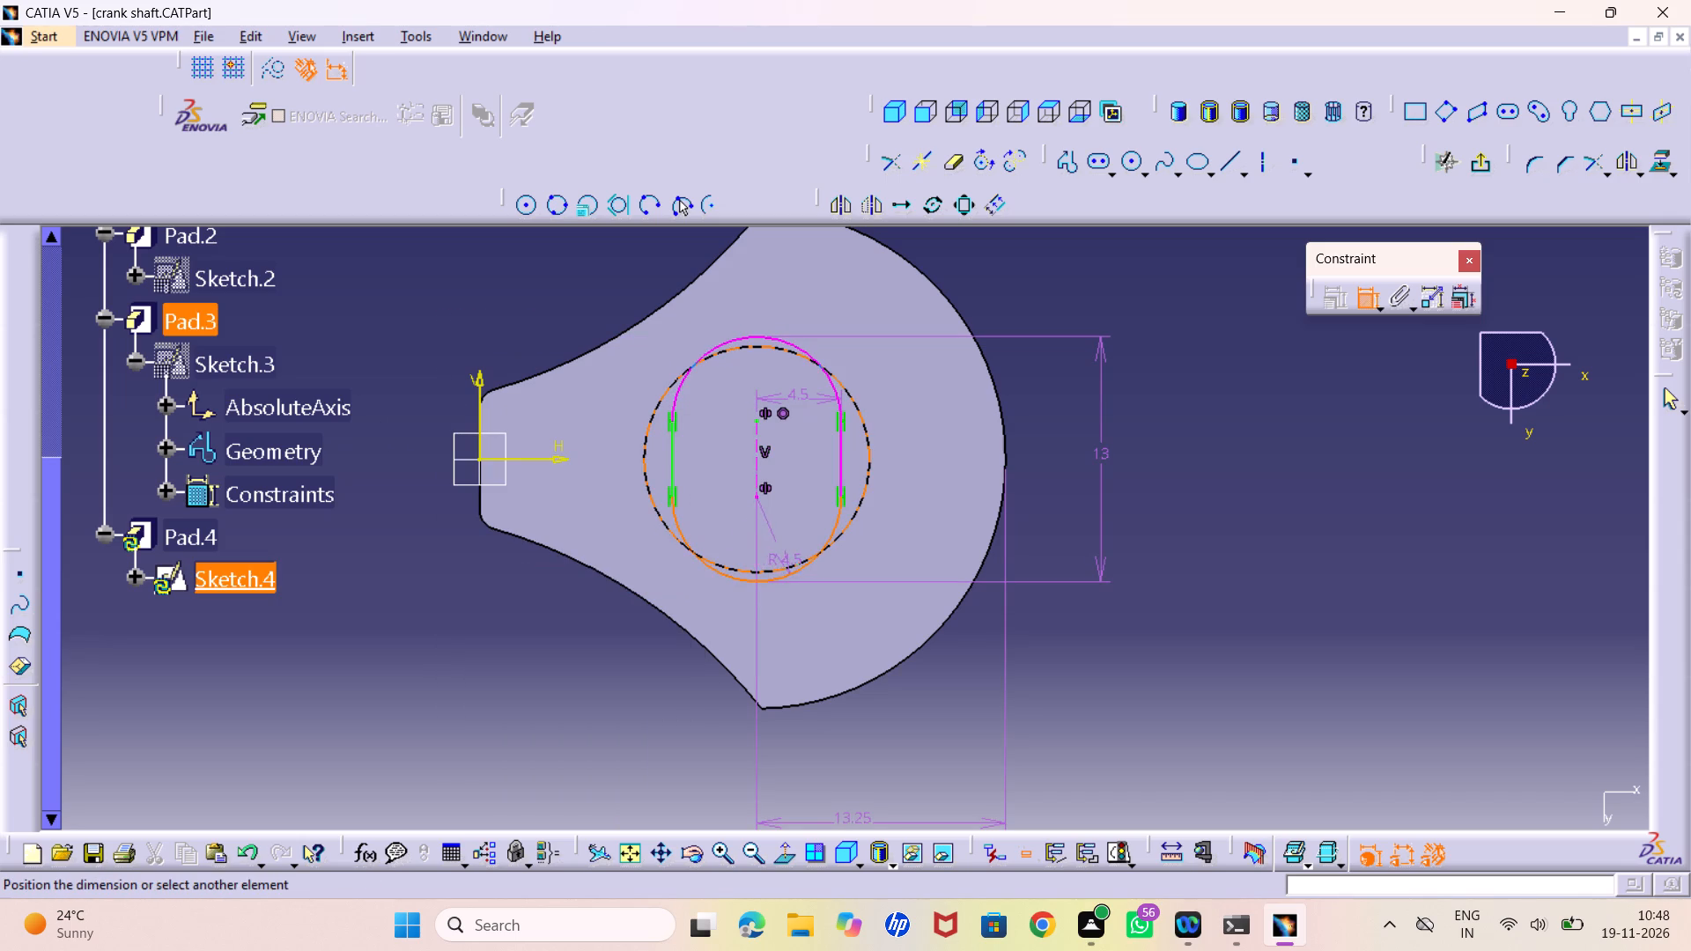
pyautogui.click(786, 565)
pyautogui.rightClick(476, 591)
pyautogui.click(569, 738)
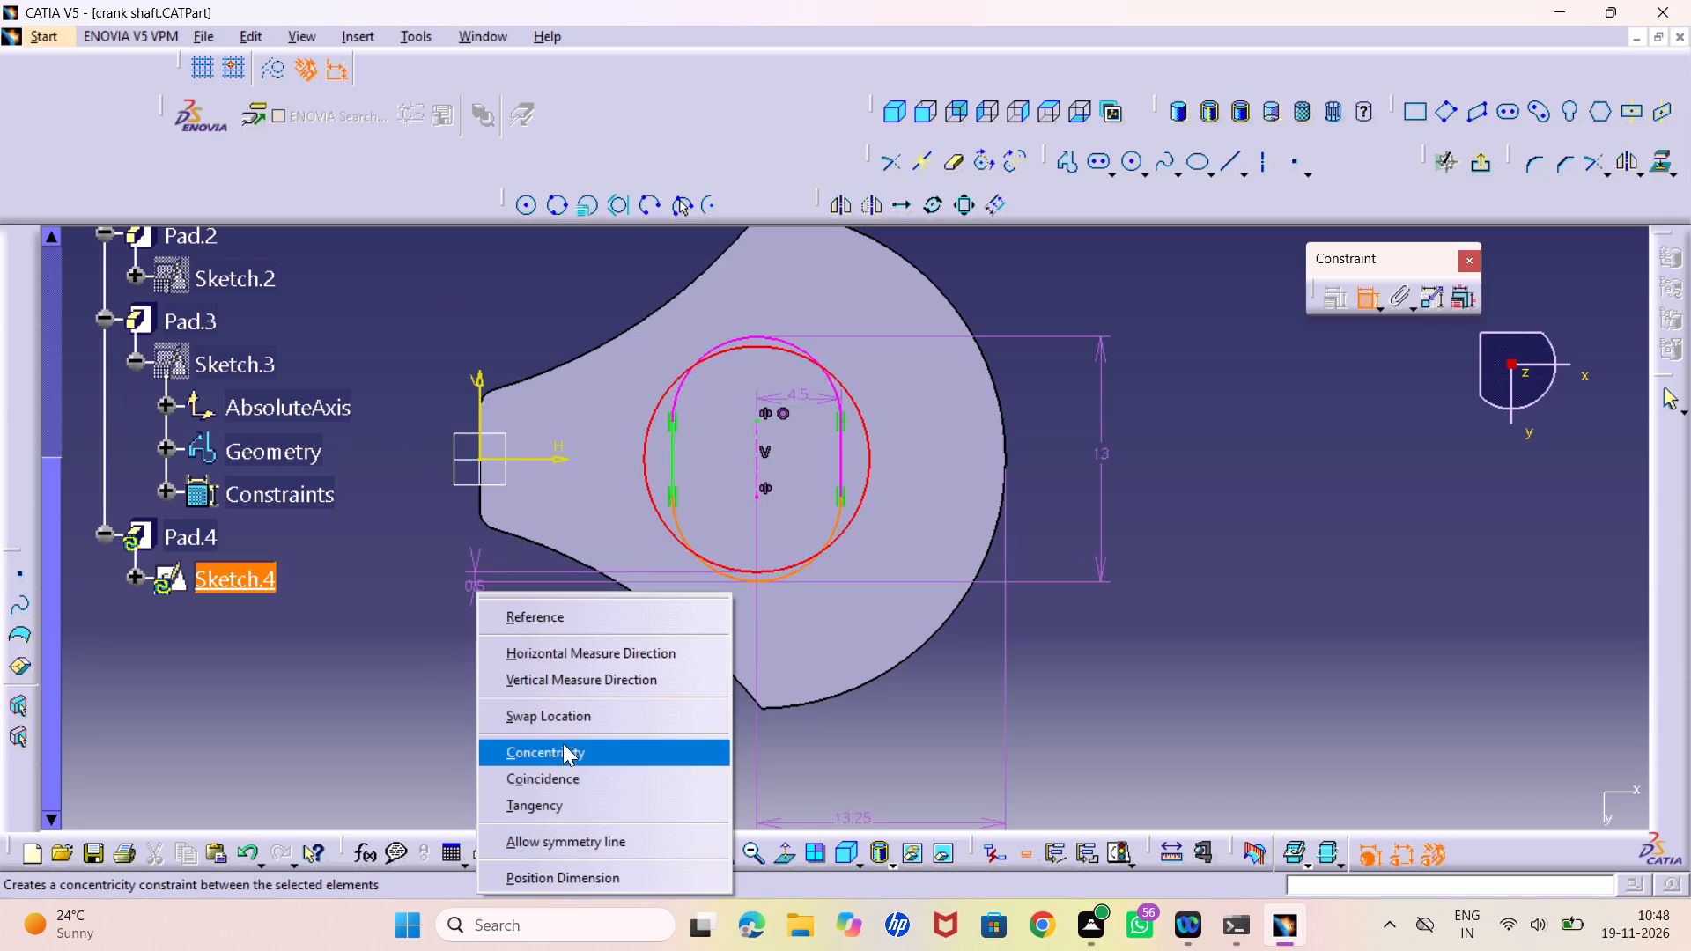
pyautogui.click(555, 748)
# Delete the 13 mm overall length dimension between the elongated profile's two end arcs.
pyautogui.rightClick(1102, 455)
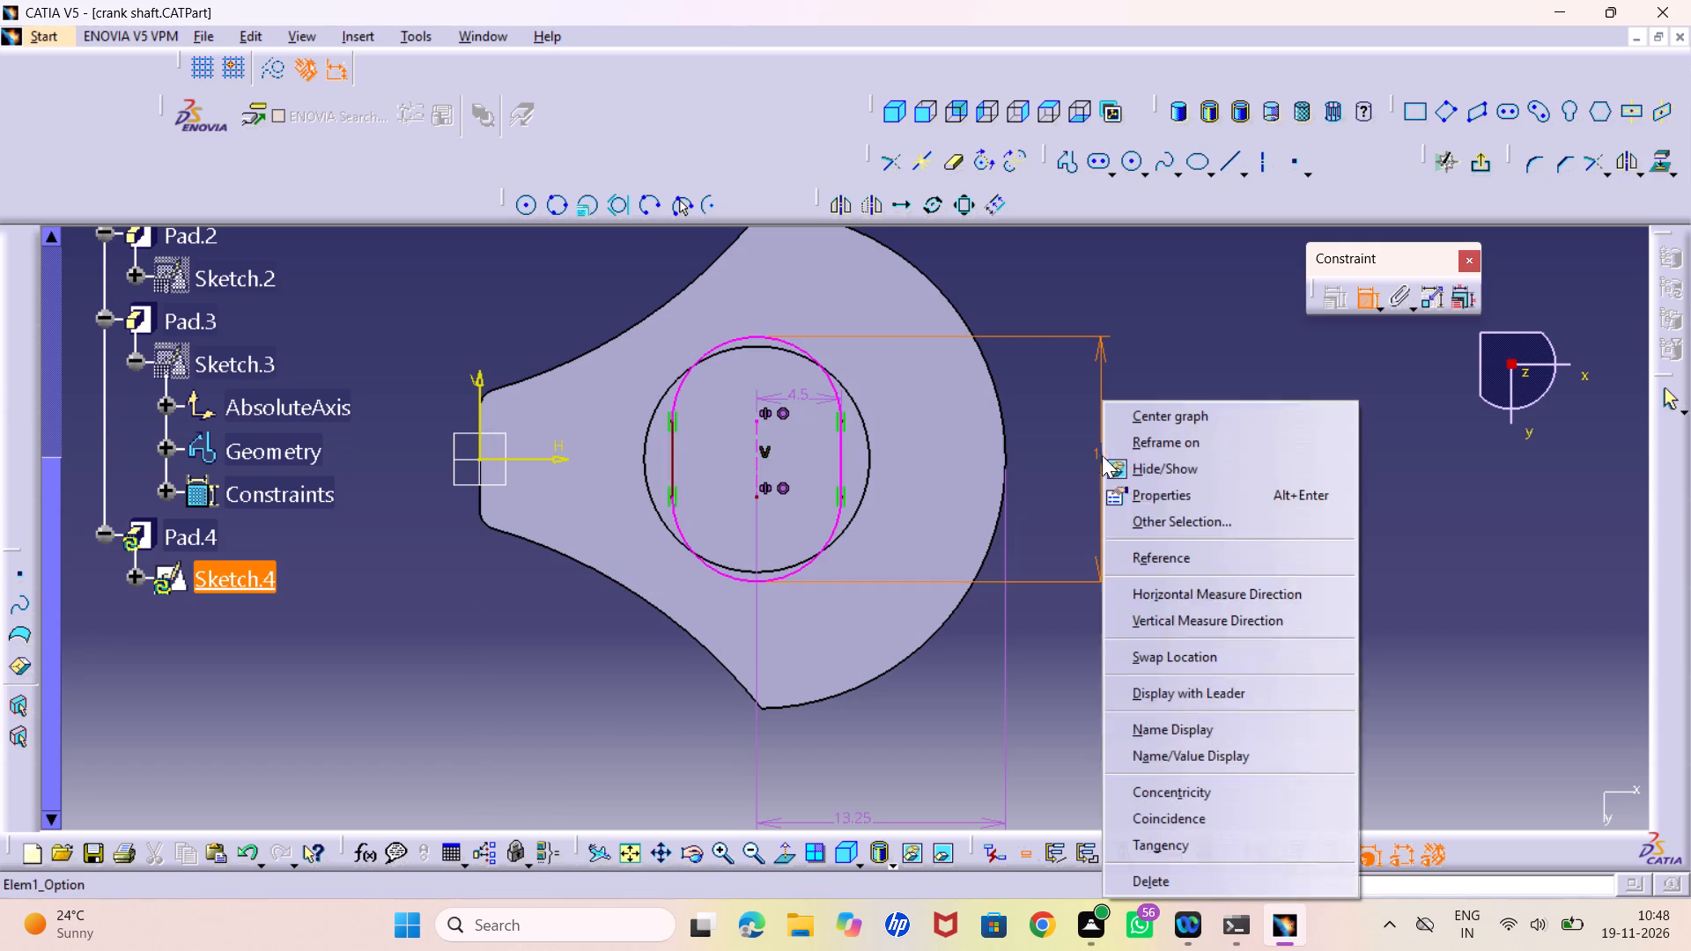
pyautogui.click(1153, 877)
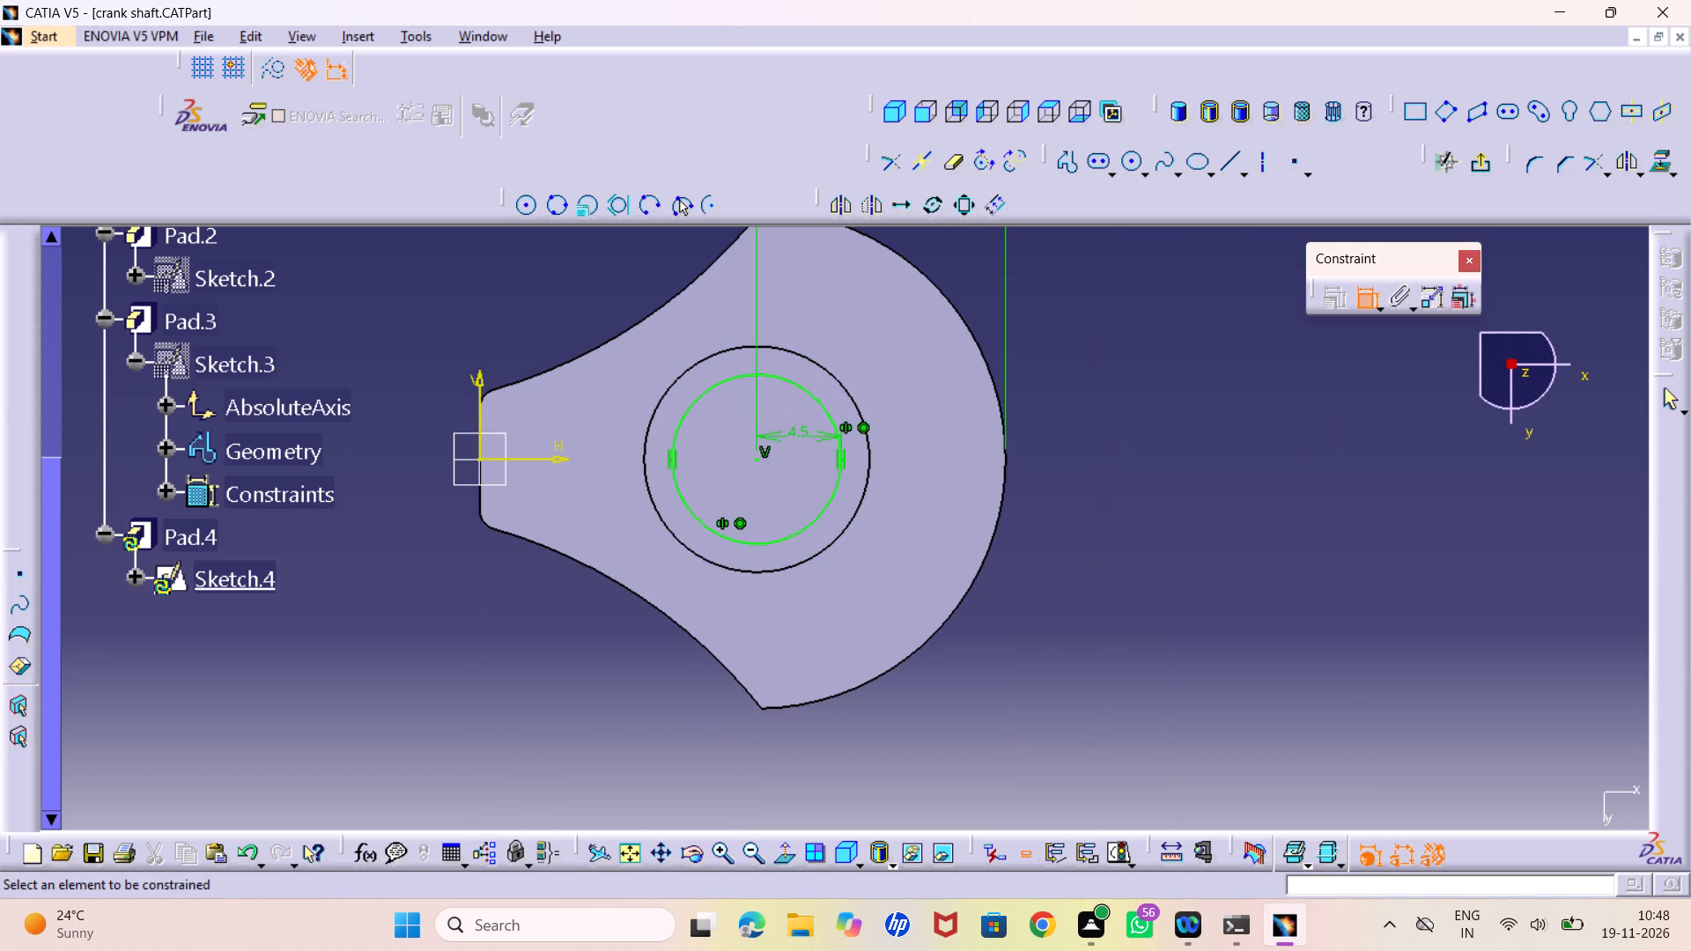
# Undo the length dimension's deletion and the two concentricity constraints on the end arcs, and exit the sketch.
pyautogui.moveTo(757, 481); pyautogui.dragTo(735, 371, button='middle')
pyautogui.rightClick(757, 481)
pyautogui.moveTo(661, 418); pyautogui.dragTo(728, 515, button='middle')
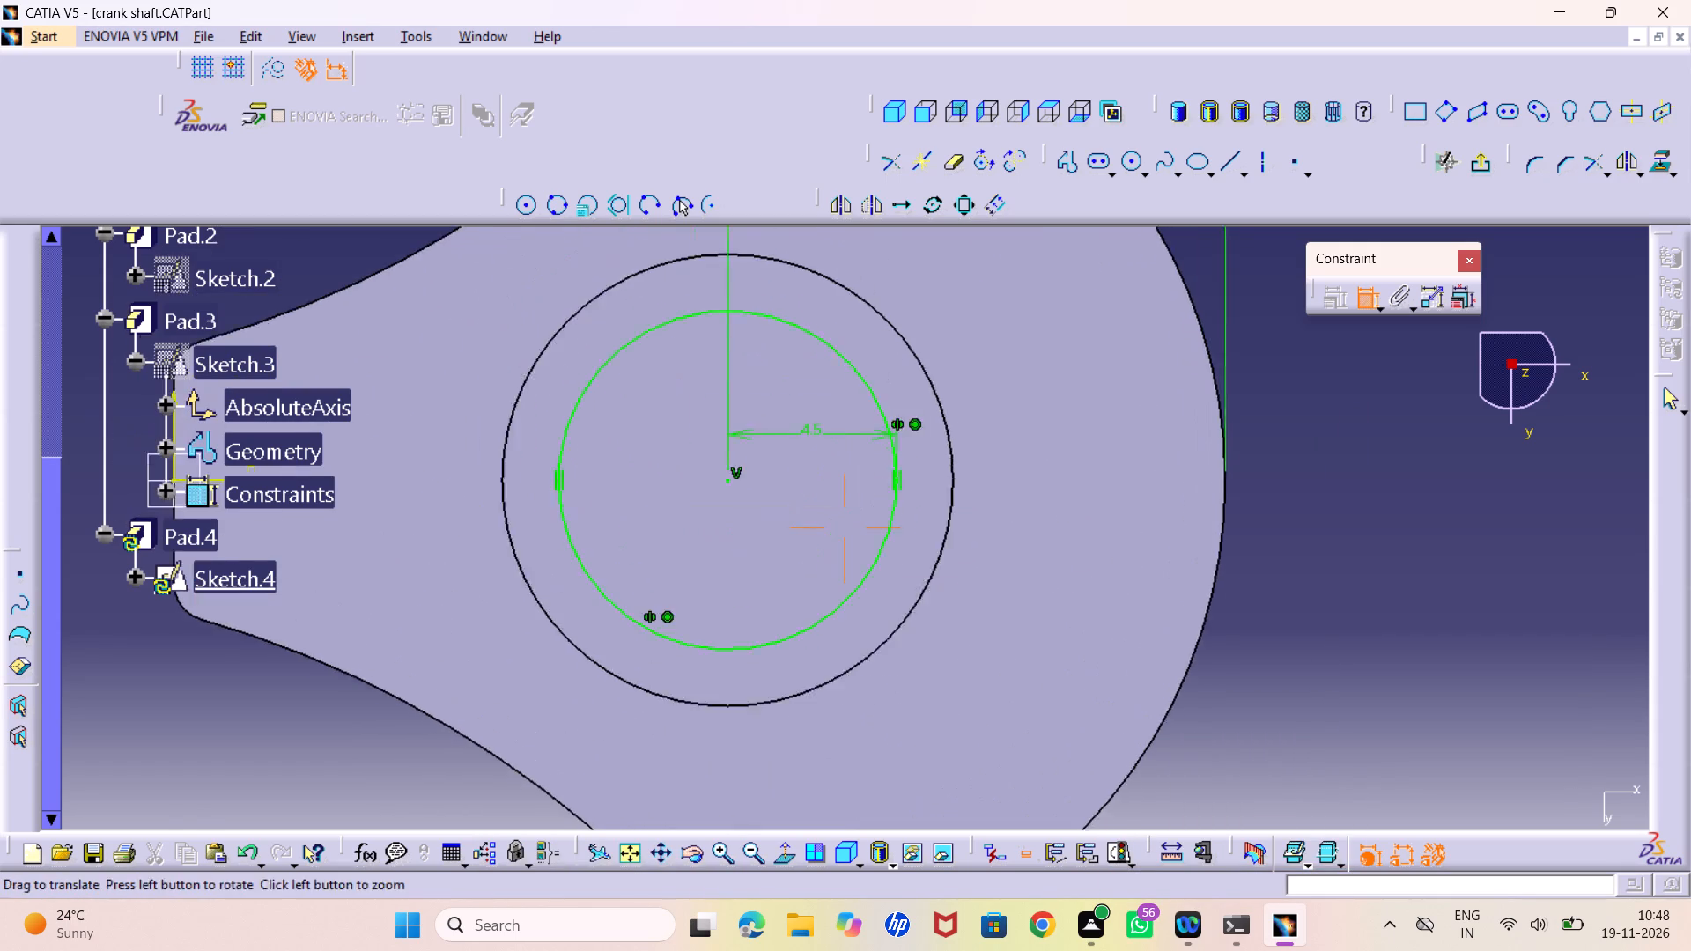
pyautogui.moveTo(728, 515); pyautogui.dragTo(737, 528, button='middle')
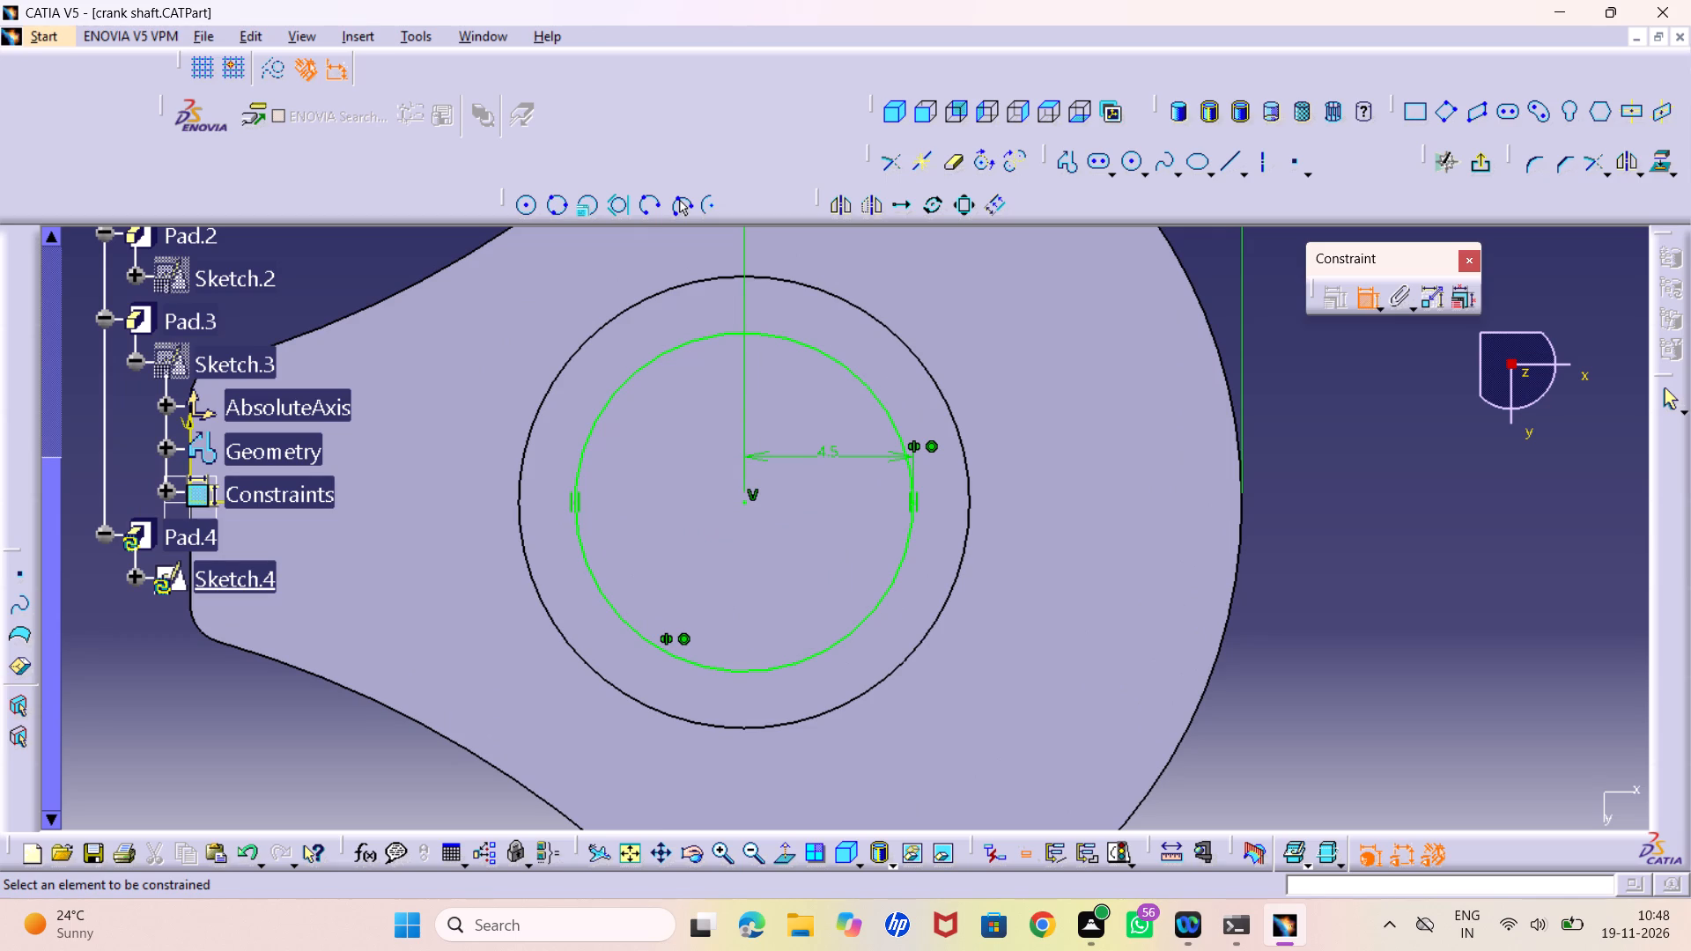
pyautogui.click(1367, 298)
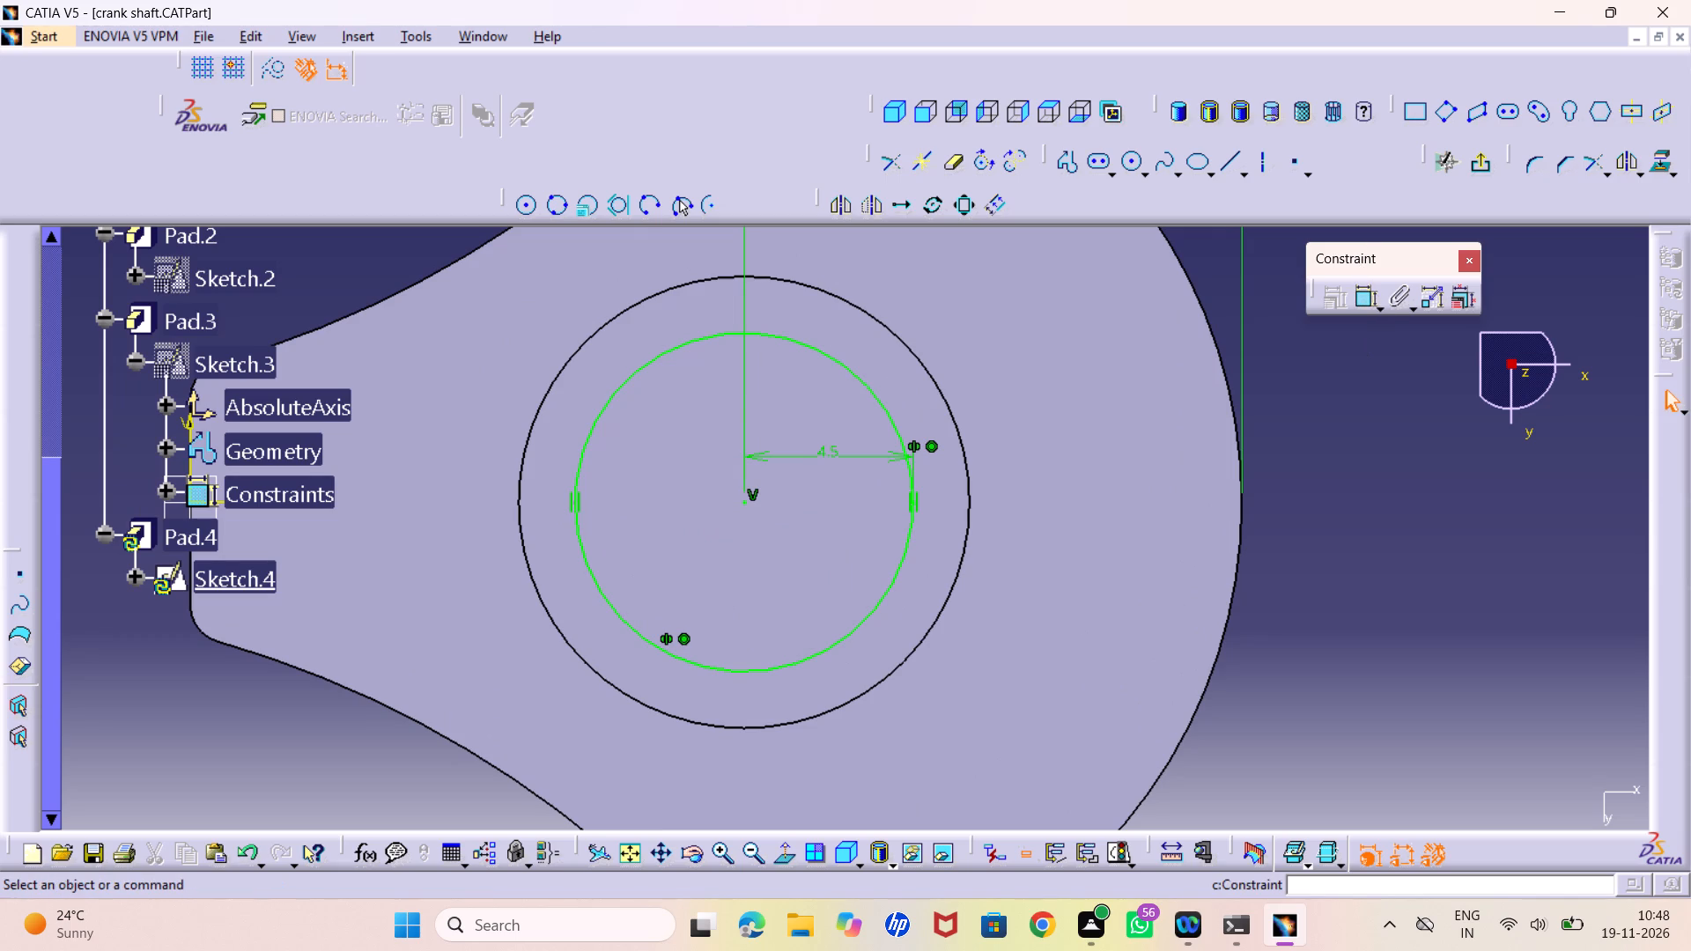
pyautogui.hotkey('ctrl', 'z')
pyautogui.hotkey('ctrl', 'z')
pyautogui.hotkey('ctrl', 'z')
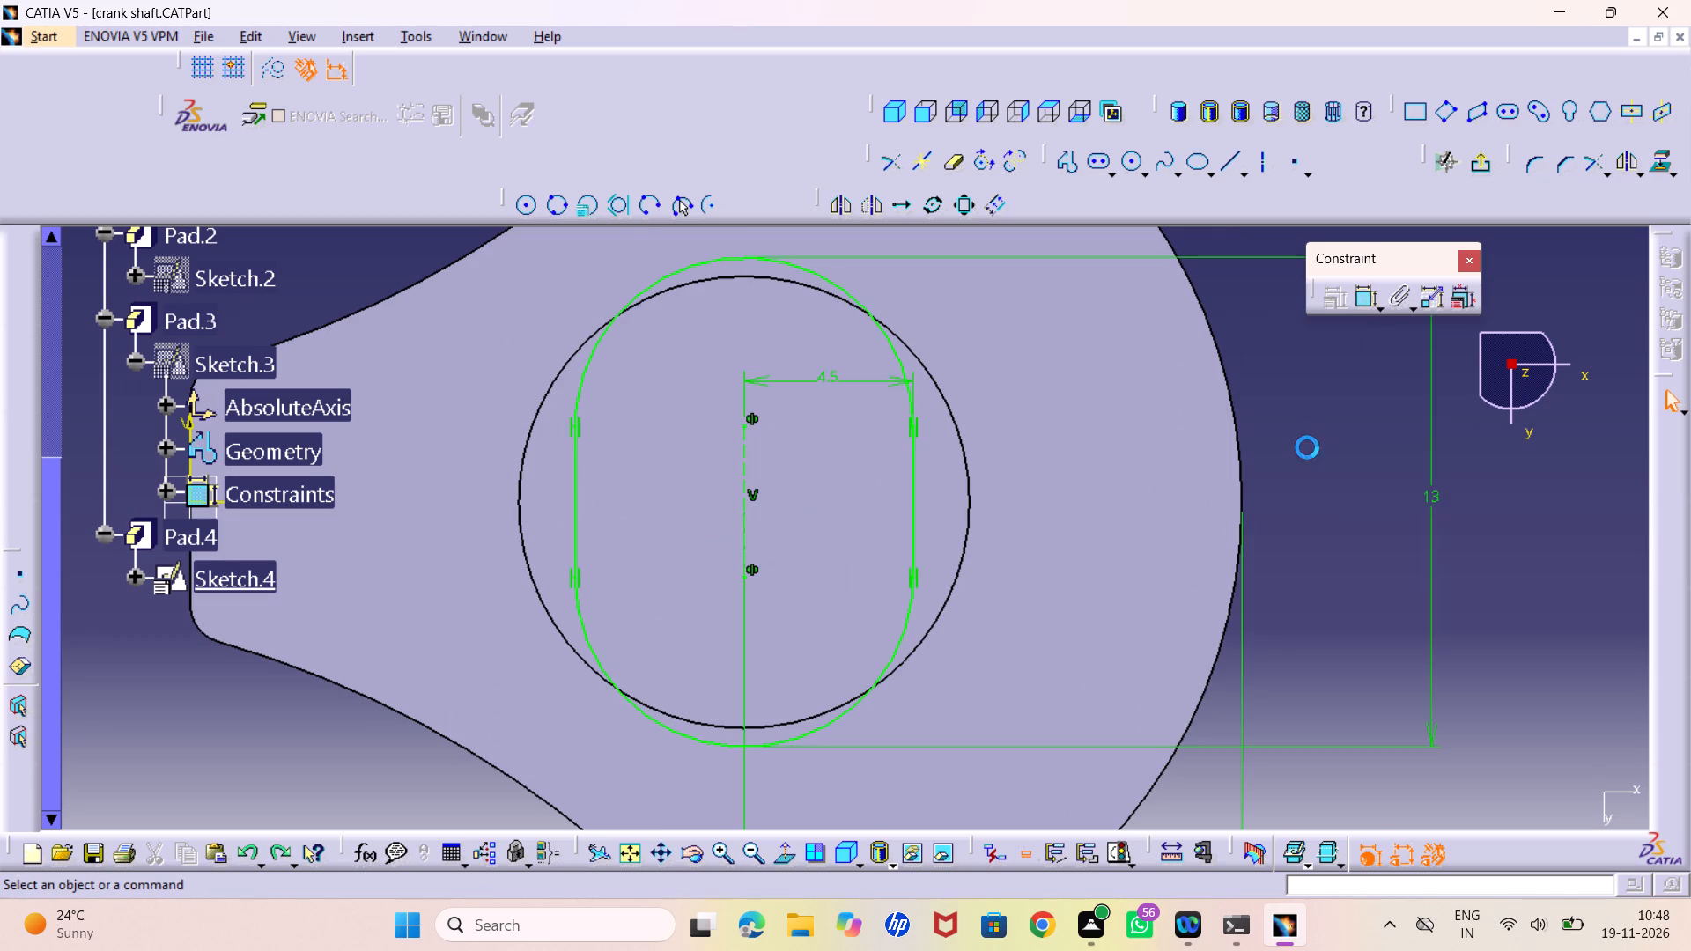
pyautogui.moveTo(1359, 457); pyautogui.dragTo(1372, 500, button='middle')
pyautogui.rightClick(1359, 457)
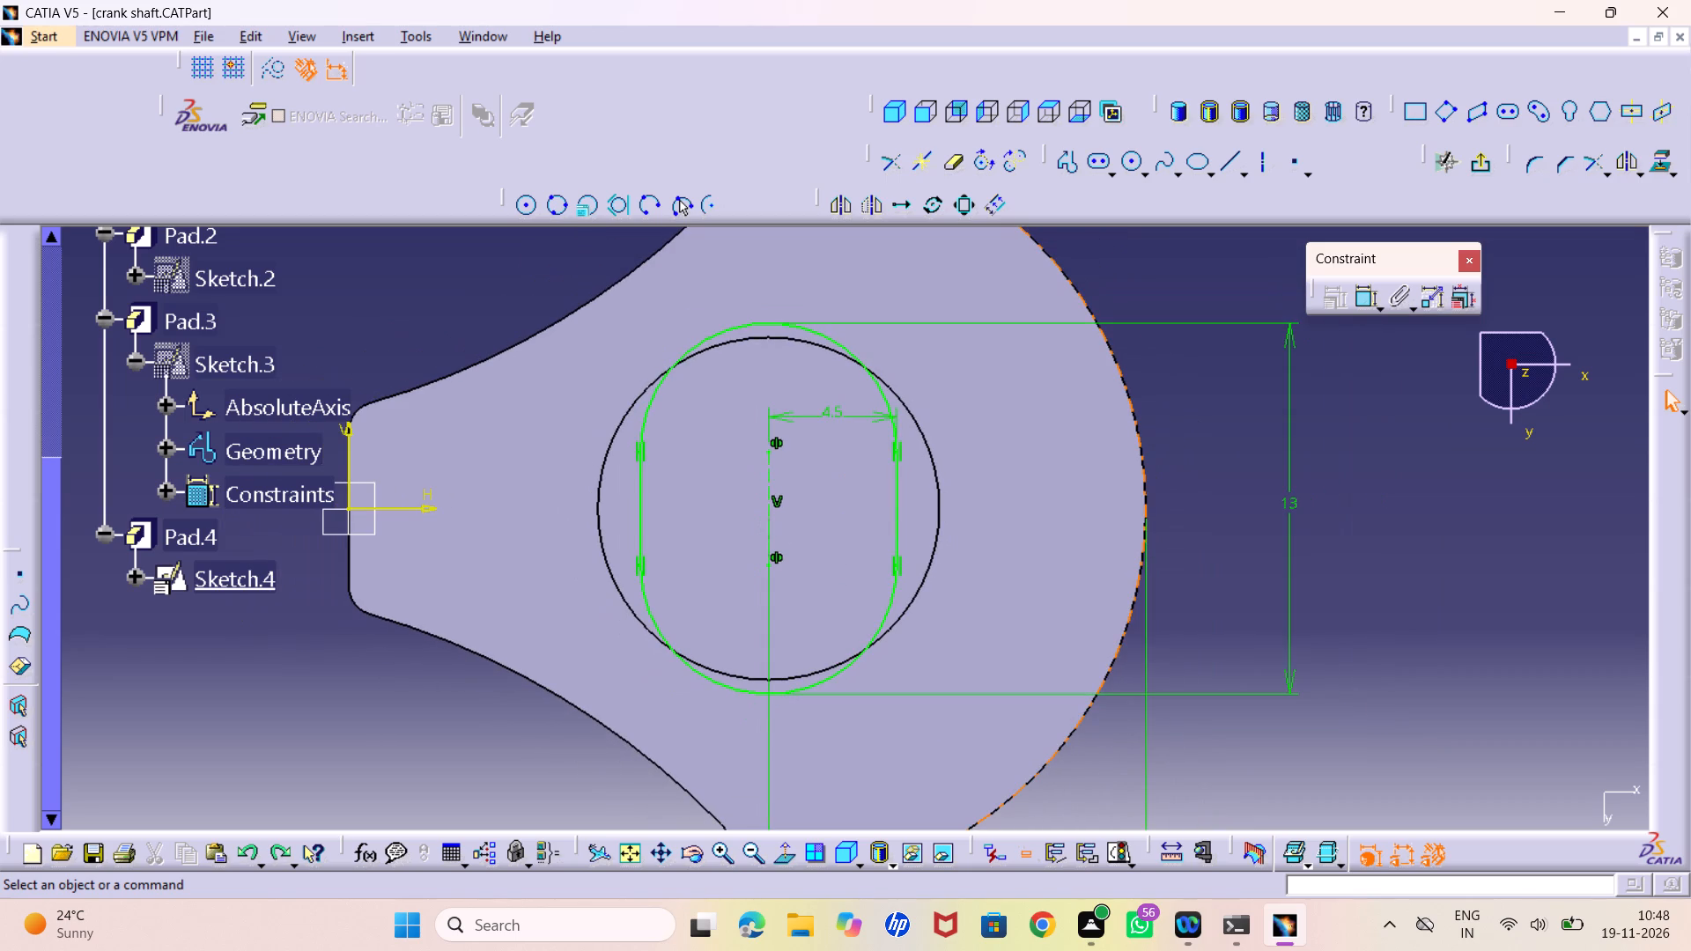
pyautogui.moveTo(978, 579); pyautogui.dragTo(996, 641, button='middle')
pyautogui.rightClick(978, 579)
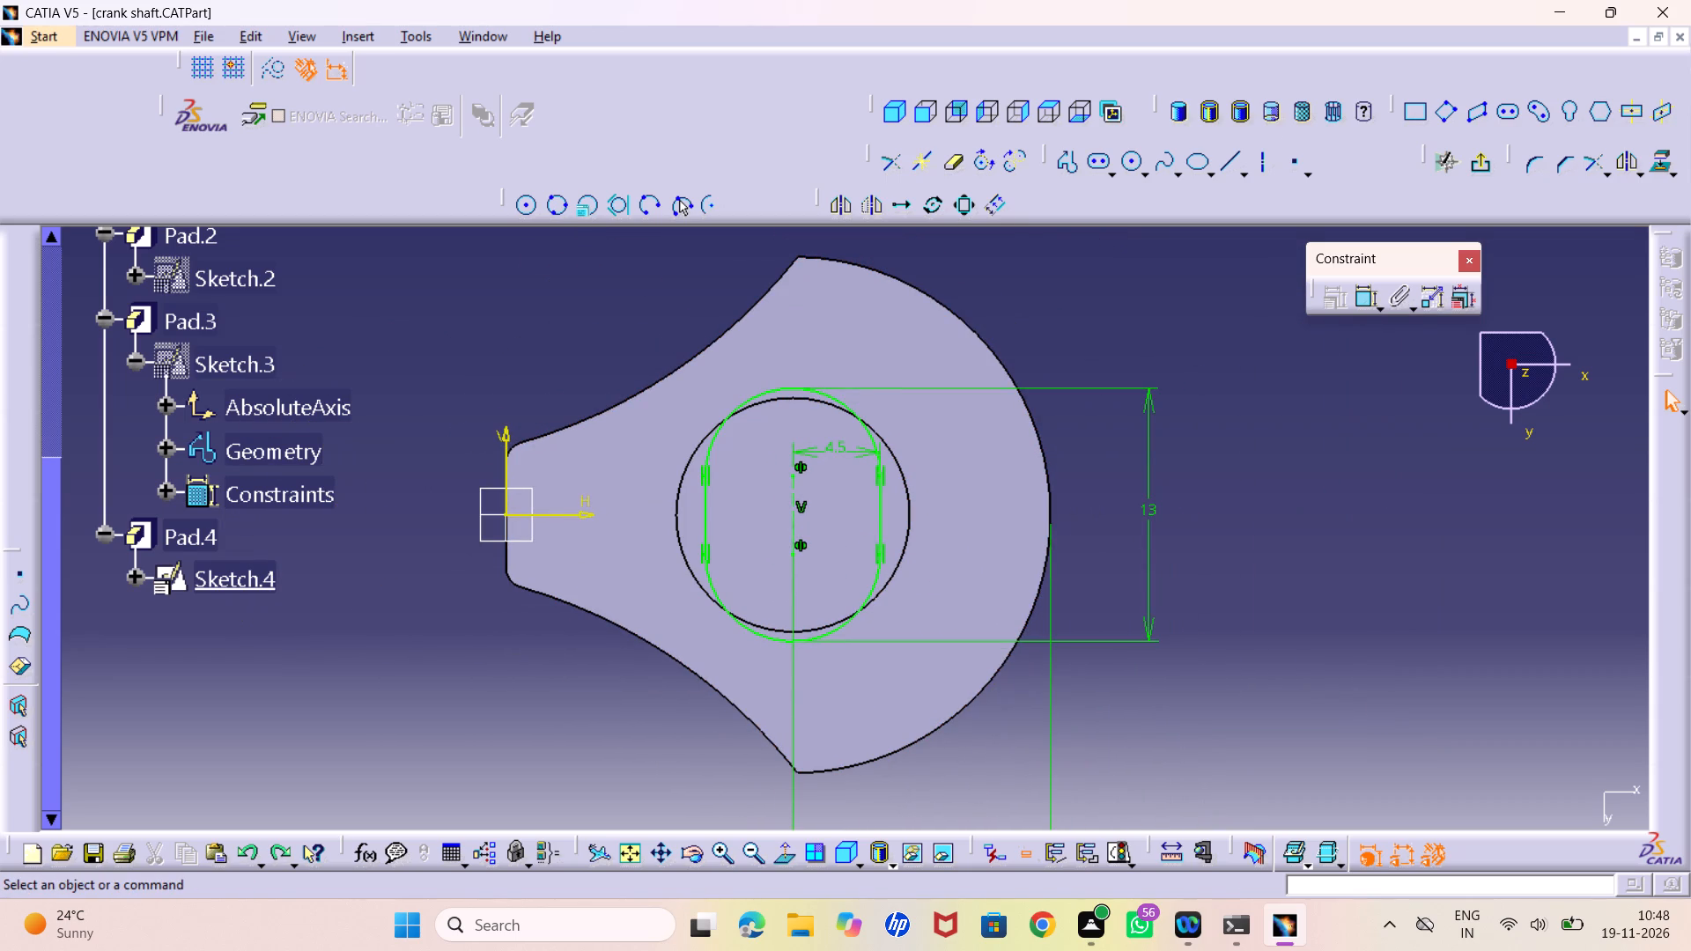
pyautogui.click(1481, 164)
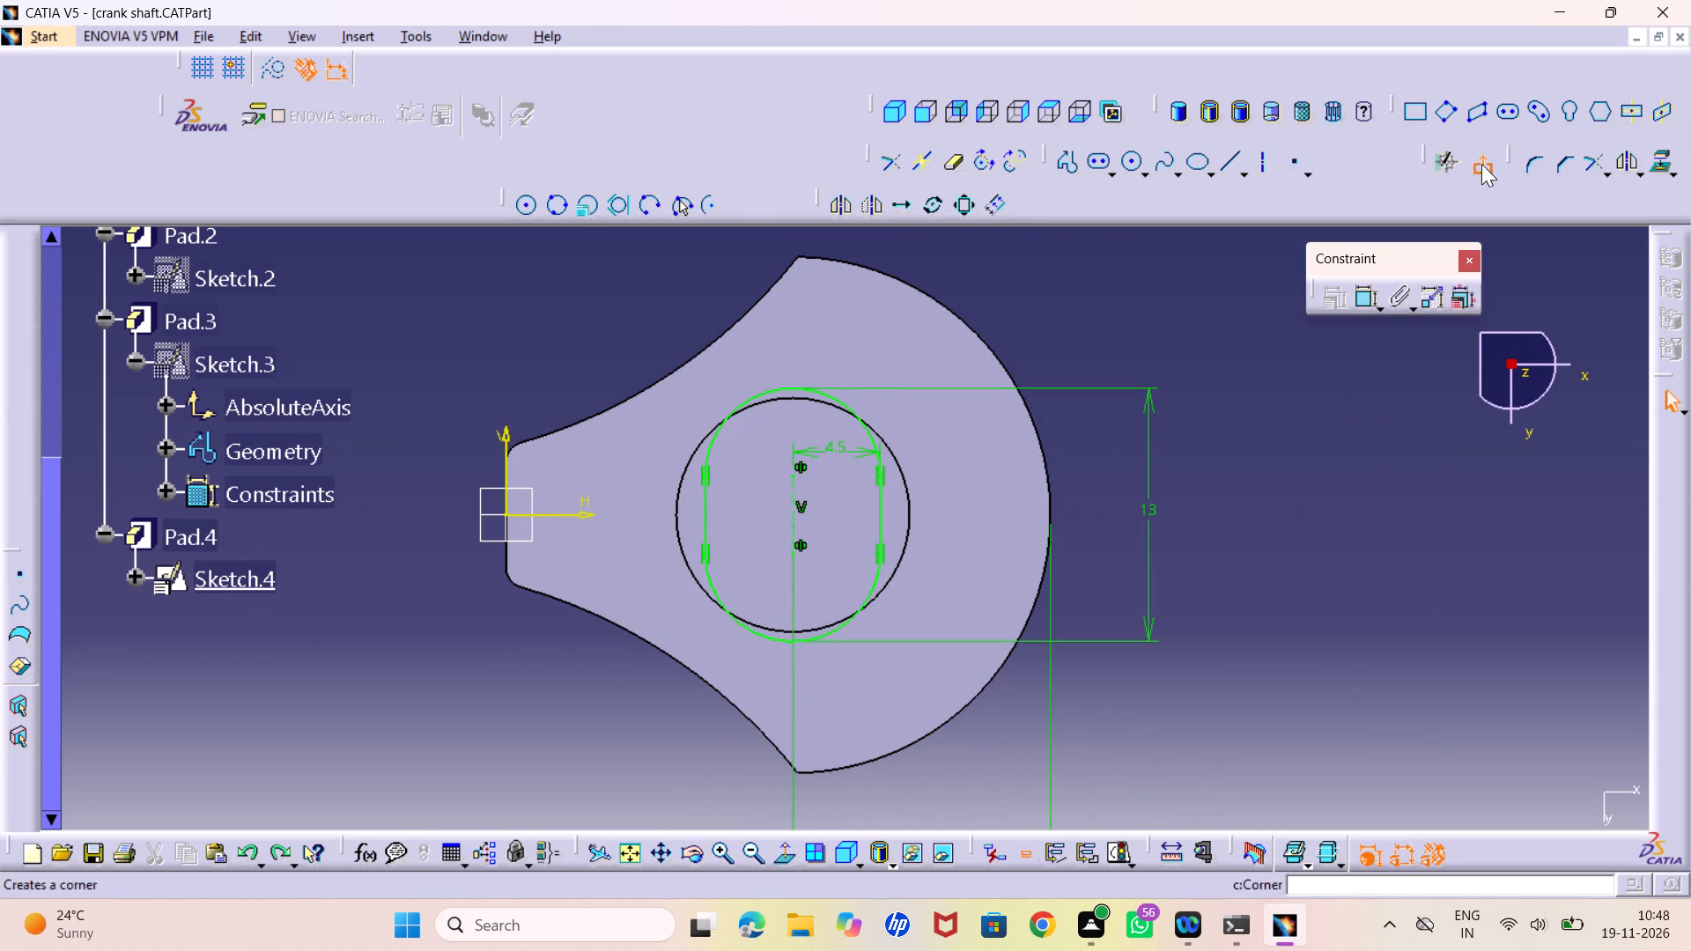
# Create a positioned sketch on the elongated end's flat face, with the axes swapped and the H direction reversed.
pyautogui.moveTo(1125, 542); pyautogui.dragTo(1135, 599, button='middle')
pyautogui.rightClick(1125, 542)
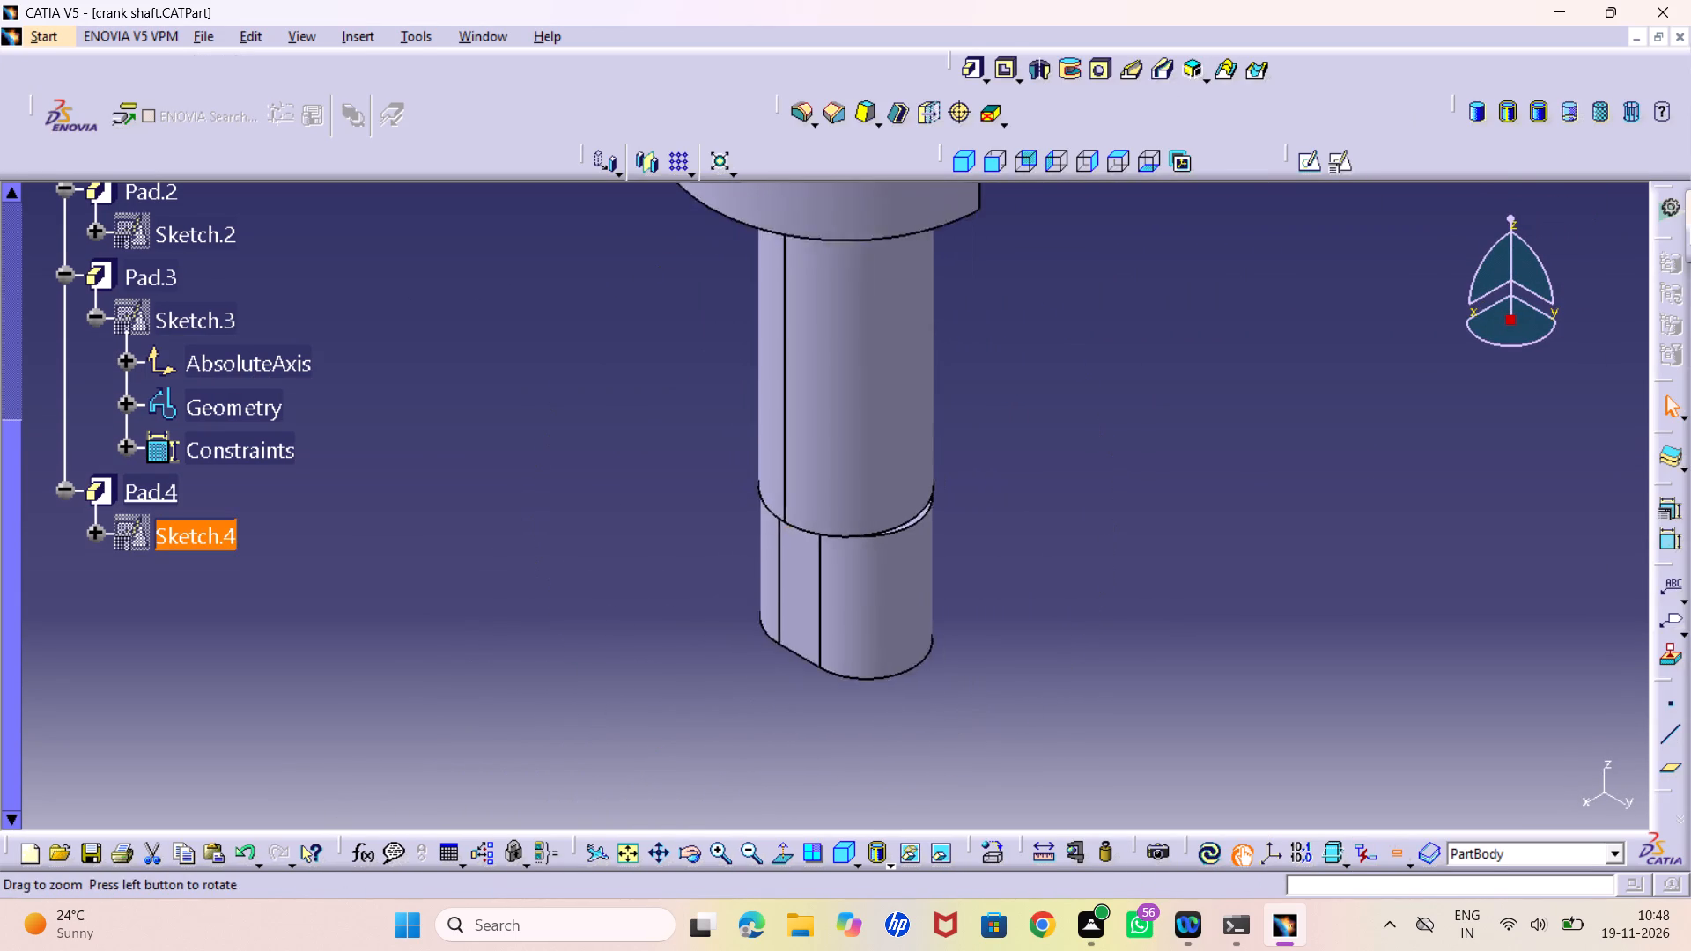
pyautogui.moveTo(1135, 599); pyautogui.dragTo(1136, 637, button='middle')
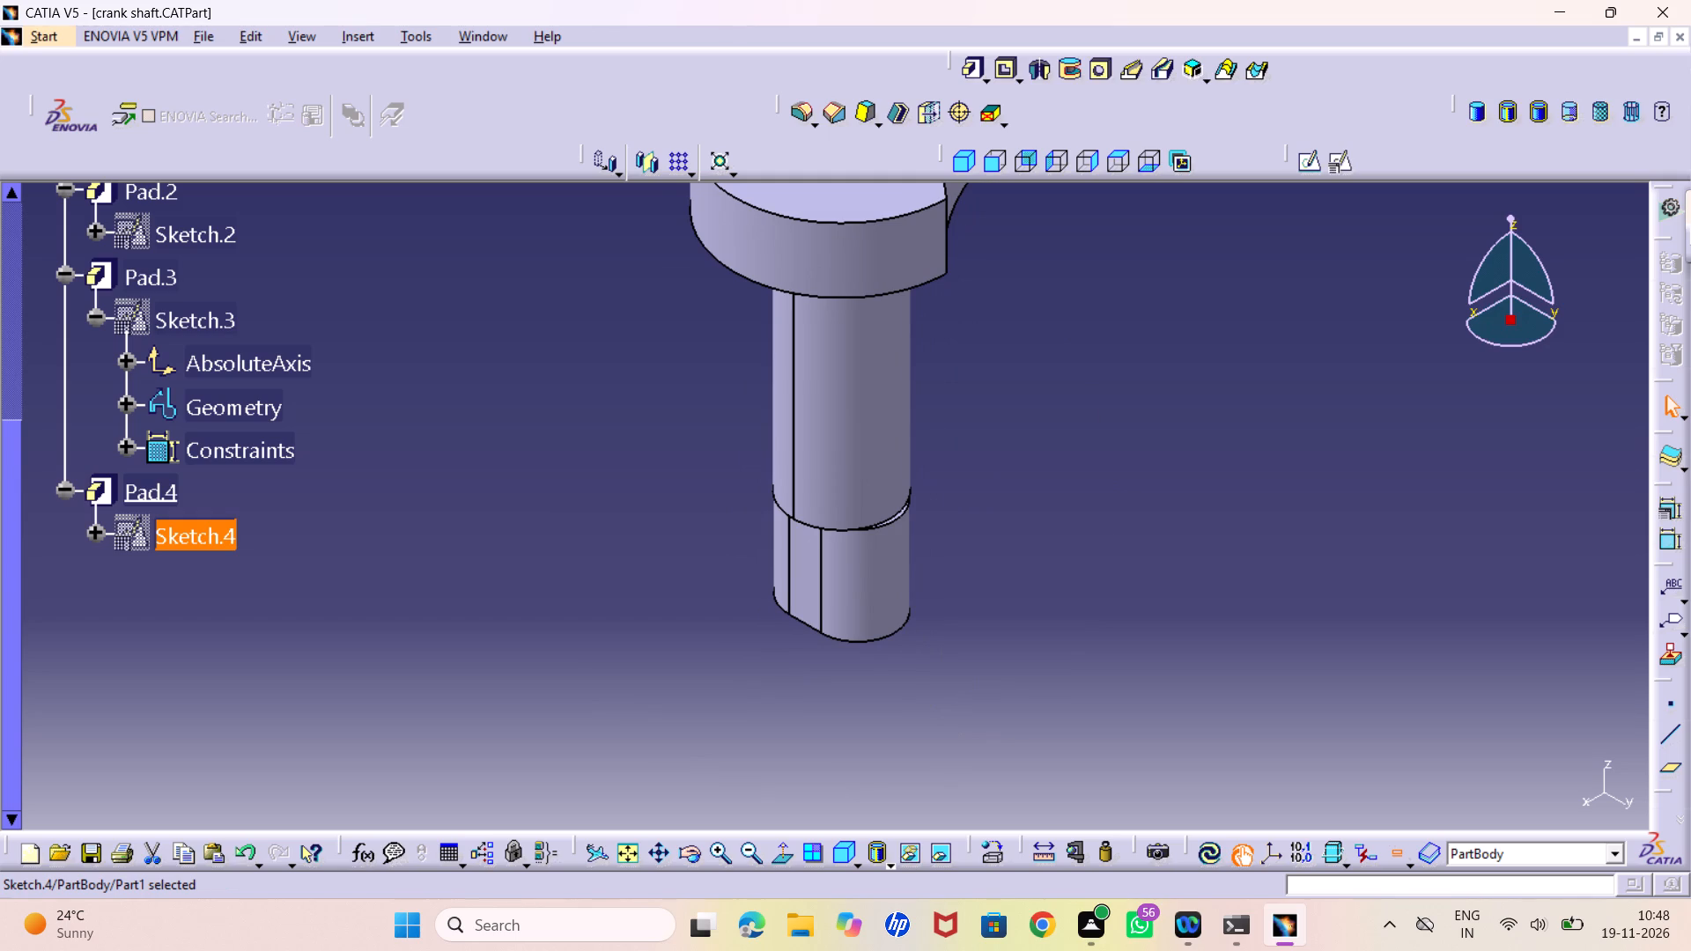
pyautogui.moveTo(767, 748); pyautogui.dragTo(952, 266, button='middle')
pyautogui.moveTo(767, 748); pyautogui.dragTo(952, 266, button='right')
pyautogui.click(881, 547)
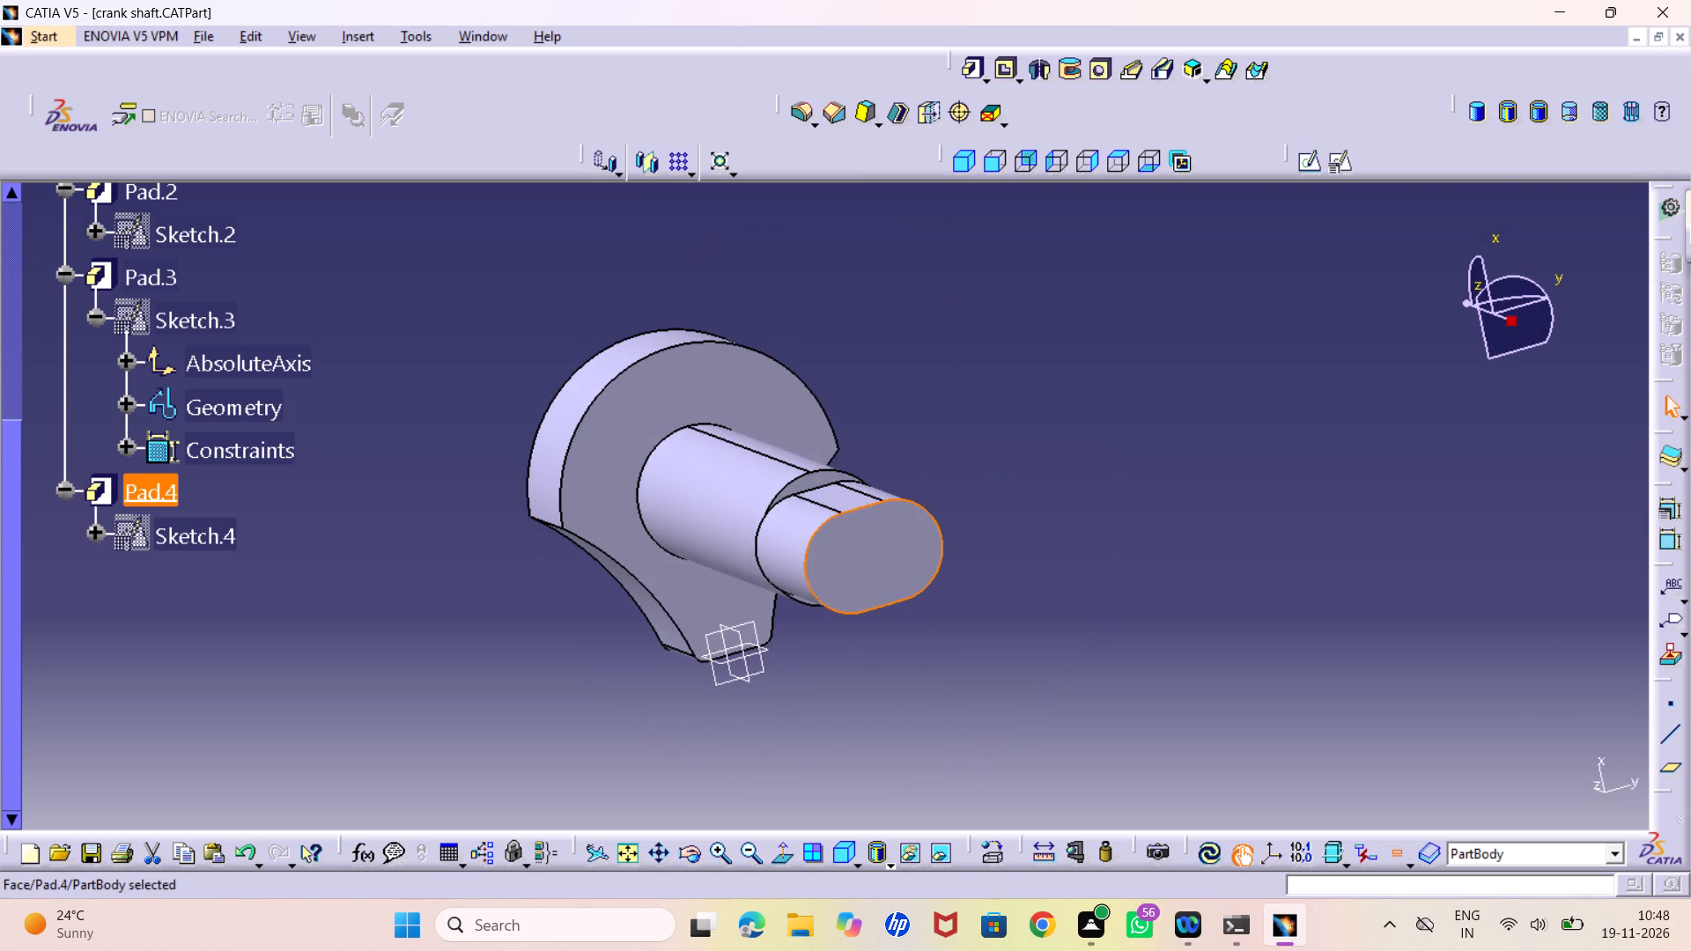
pyautogui.click(1334, 167)
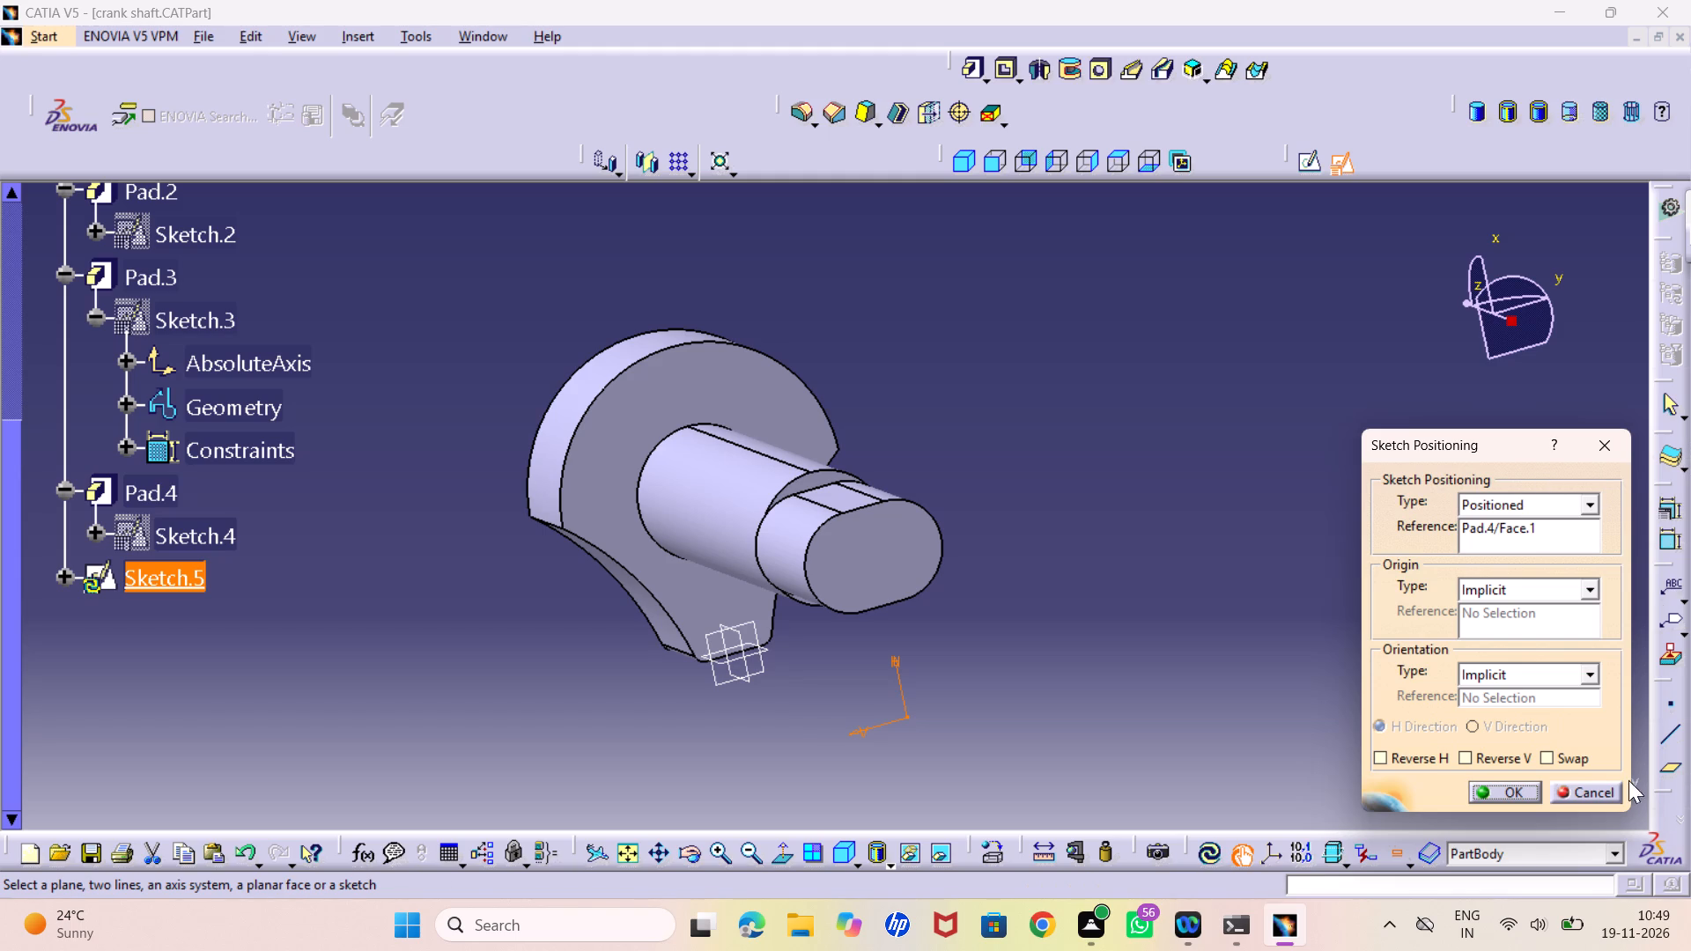
pyautogui.click(1577, 763)
pyautogui.click(1427, 760)
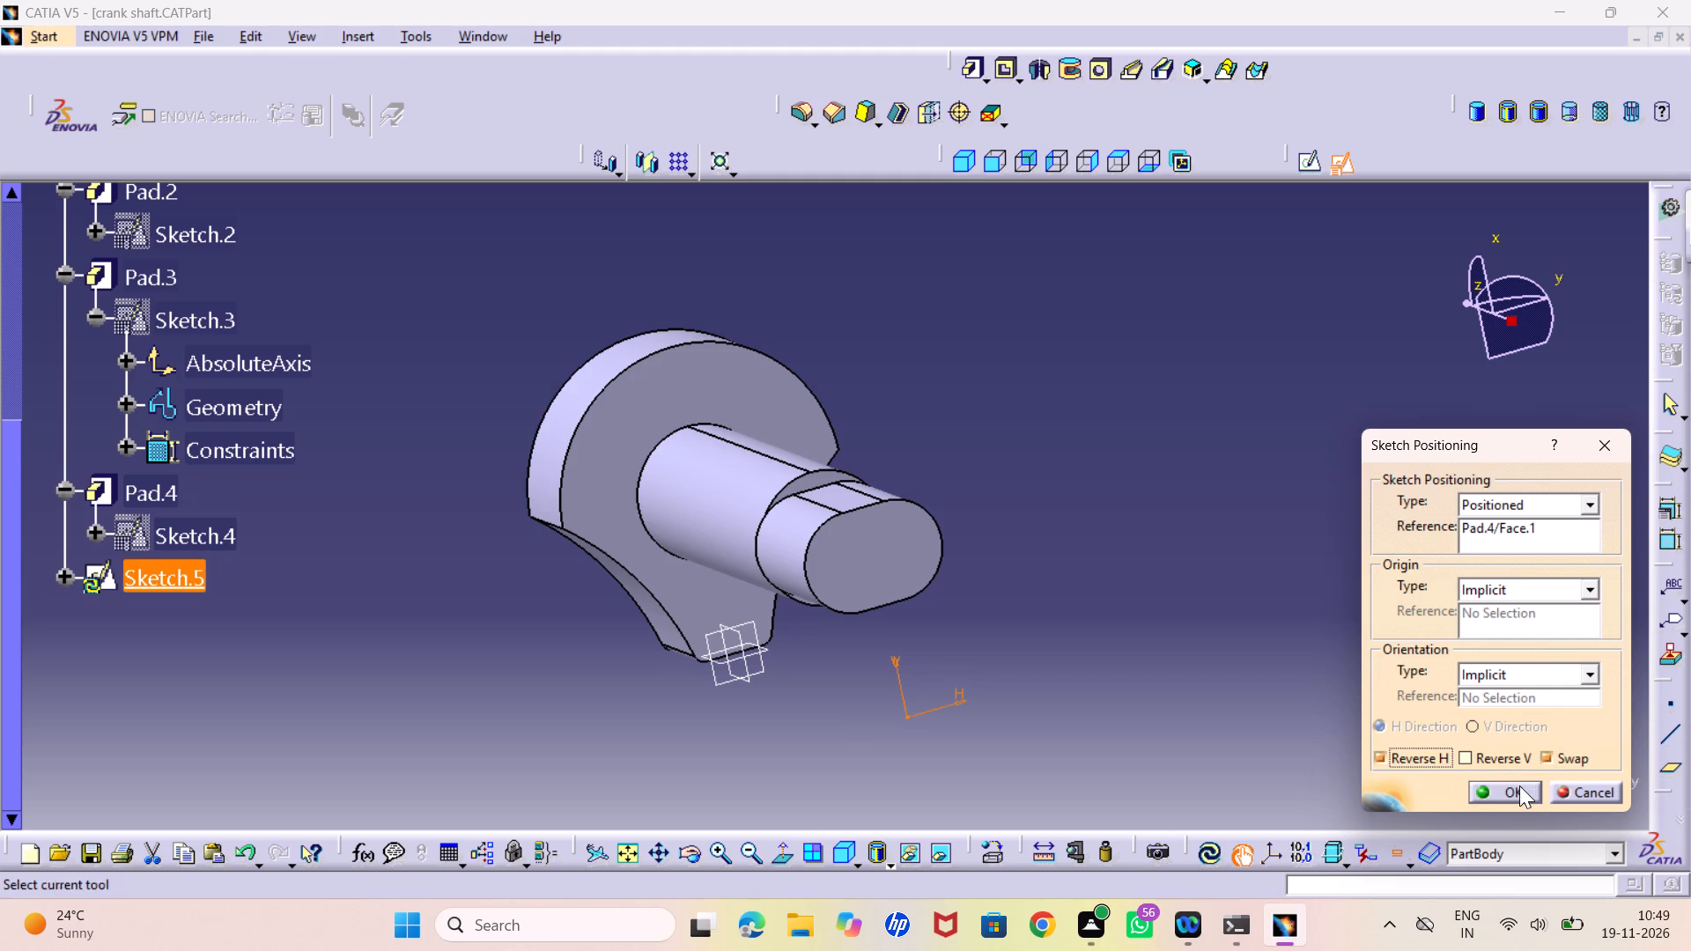
pyautogui.click(1519, 785)
# Sketch a circle near the centre of the elongated end face and constrain its diameter to 5 mm.
pyautogui.moveTo(1178, 557); pyautogui.dragTo(1177, 458, button='middle')
pyautogui.rightClick(1182, 555)
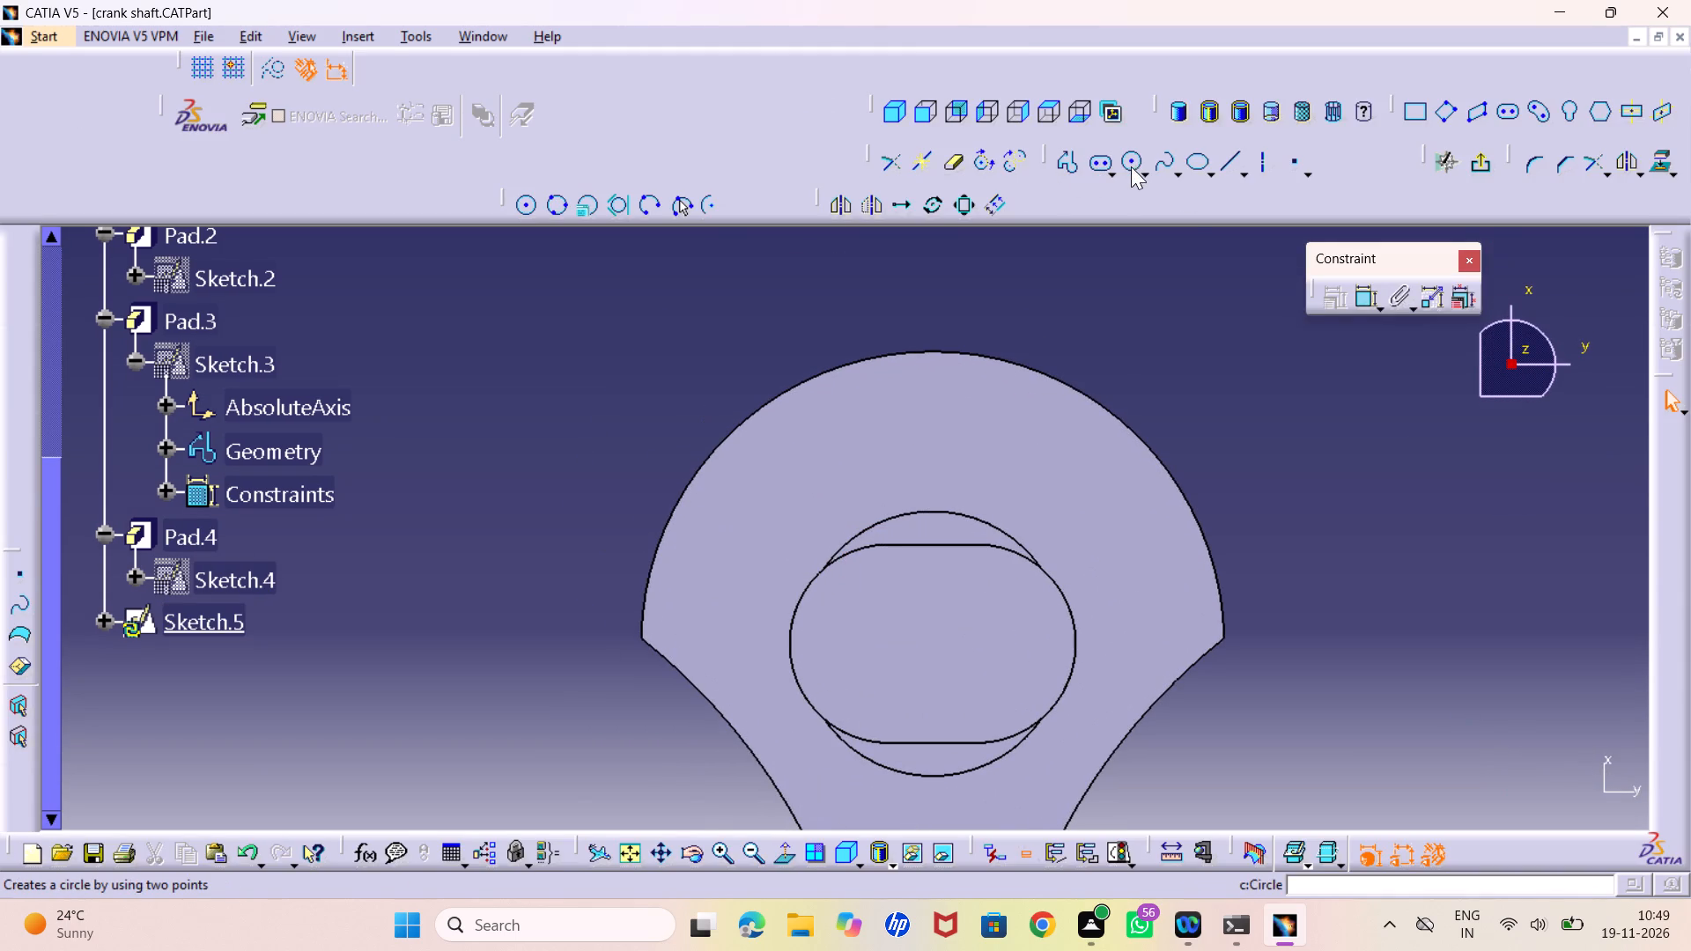
pyautogui.doubleClick(1131, 166)
pyautogui.click(931, 651)
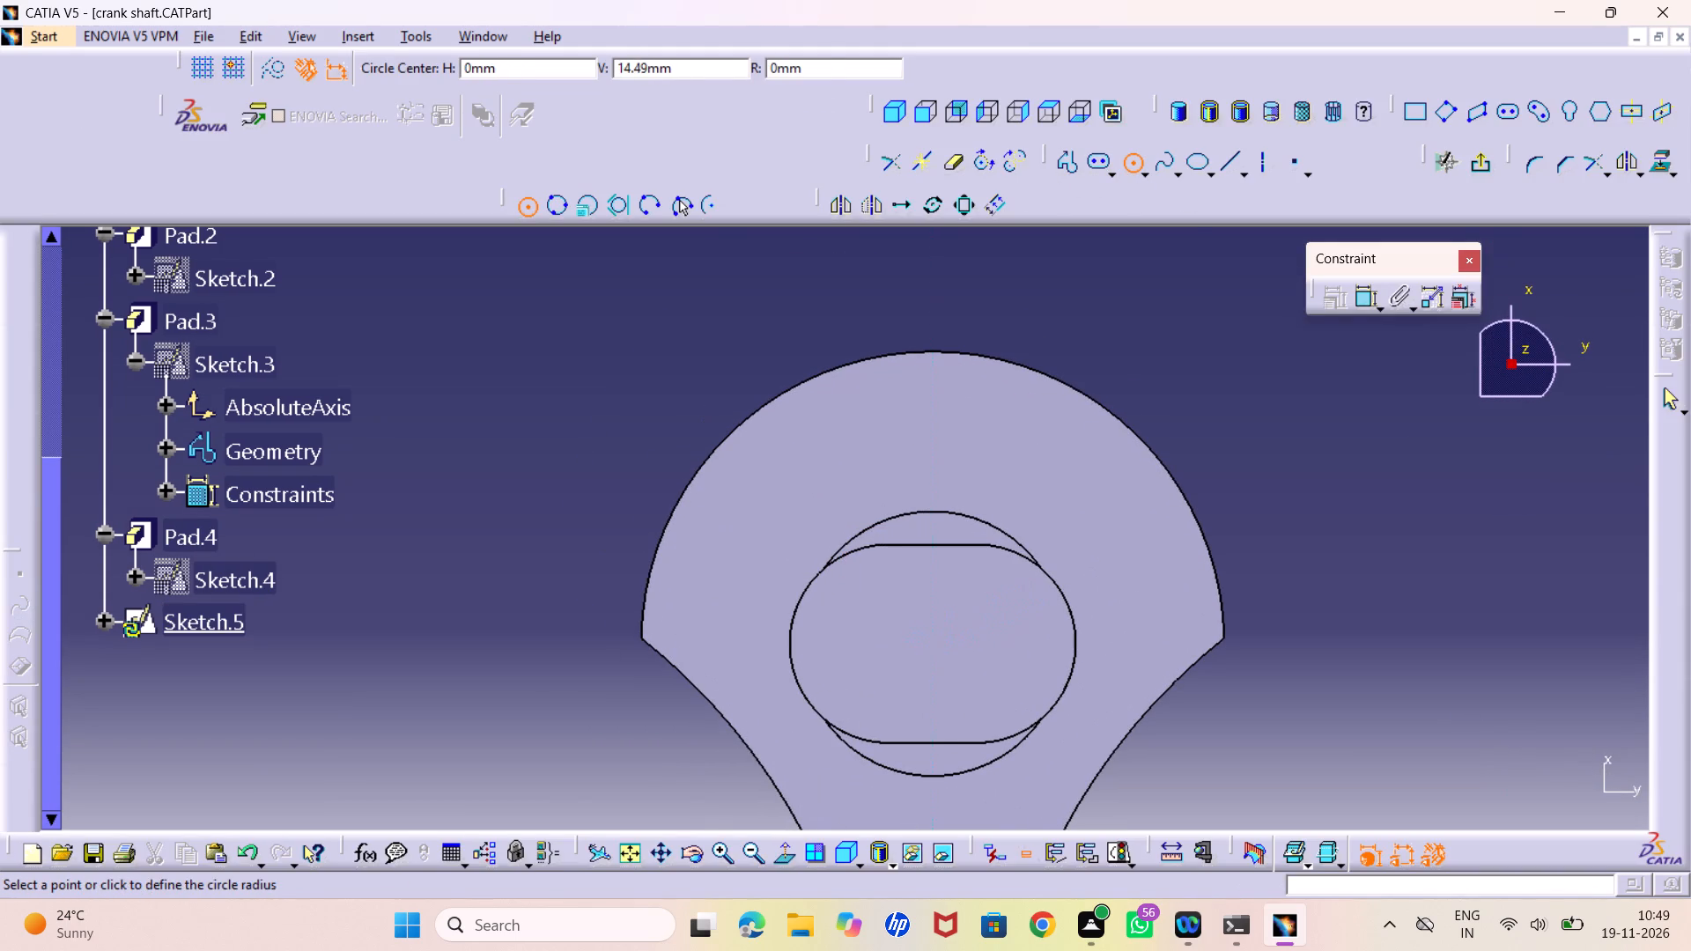
pyautogui.click(942, 726)
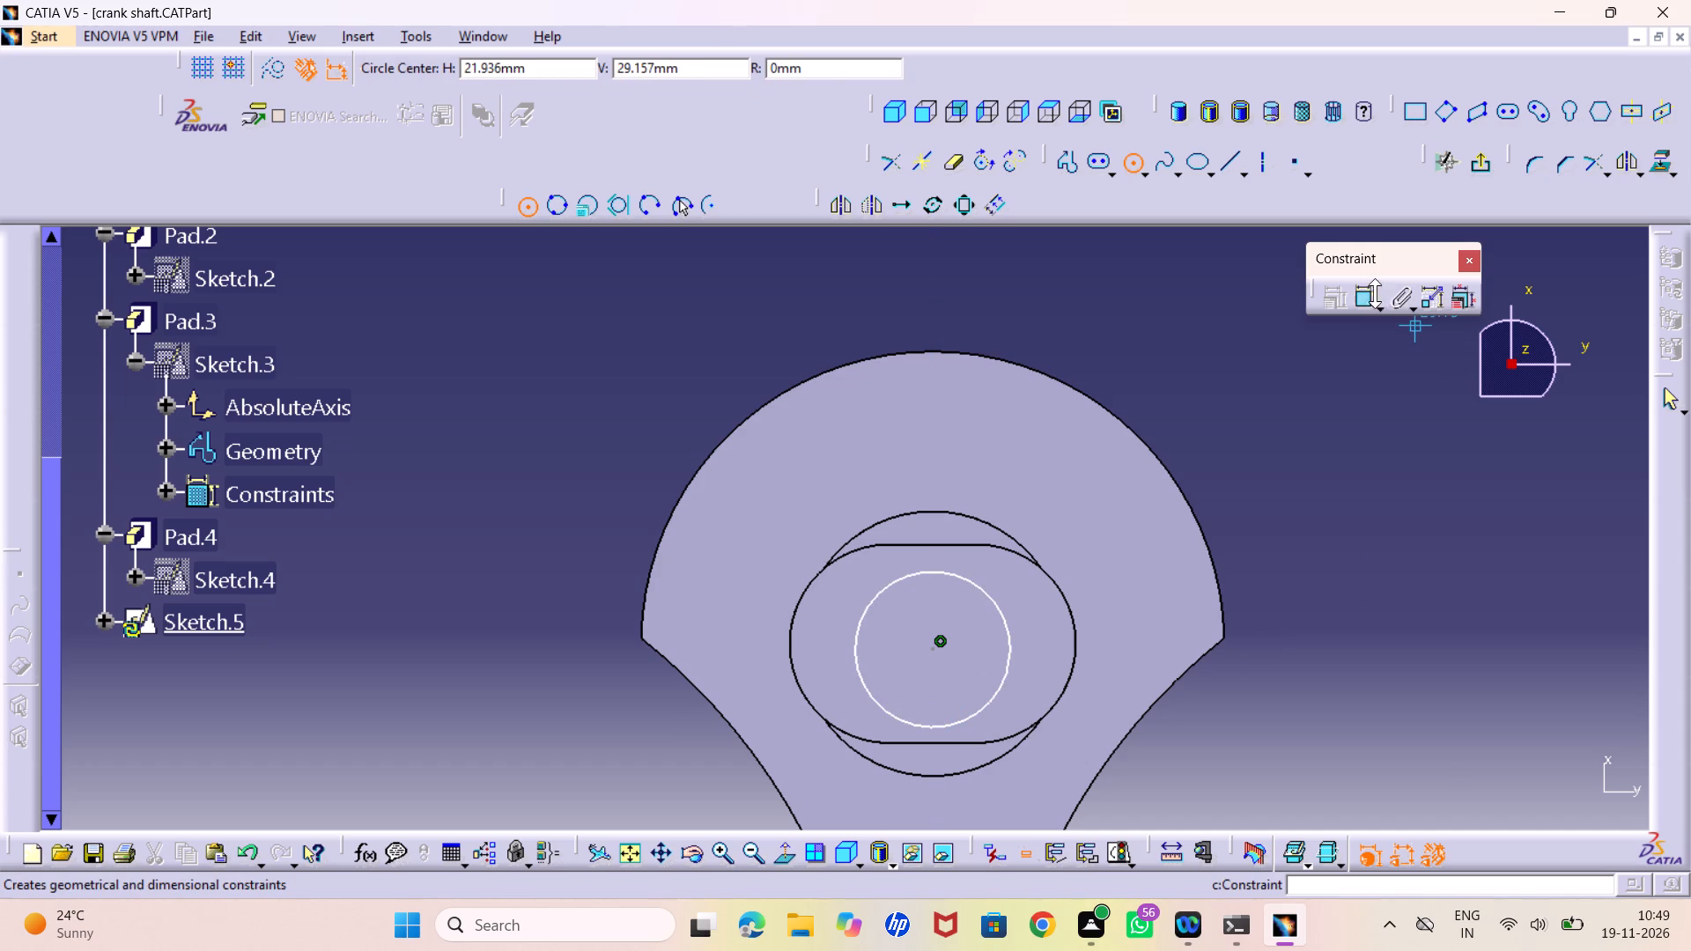
pyautogui.doubleClick(1363, 292)
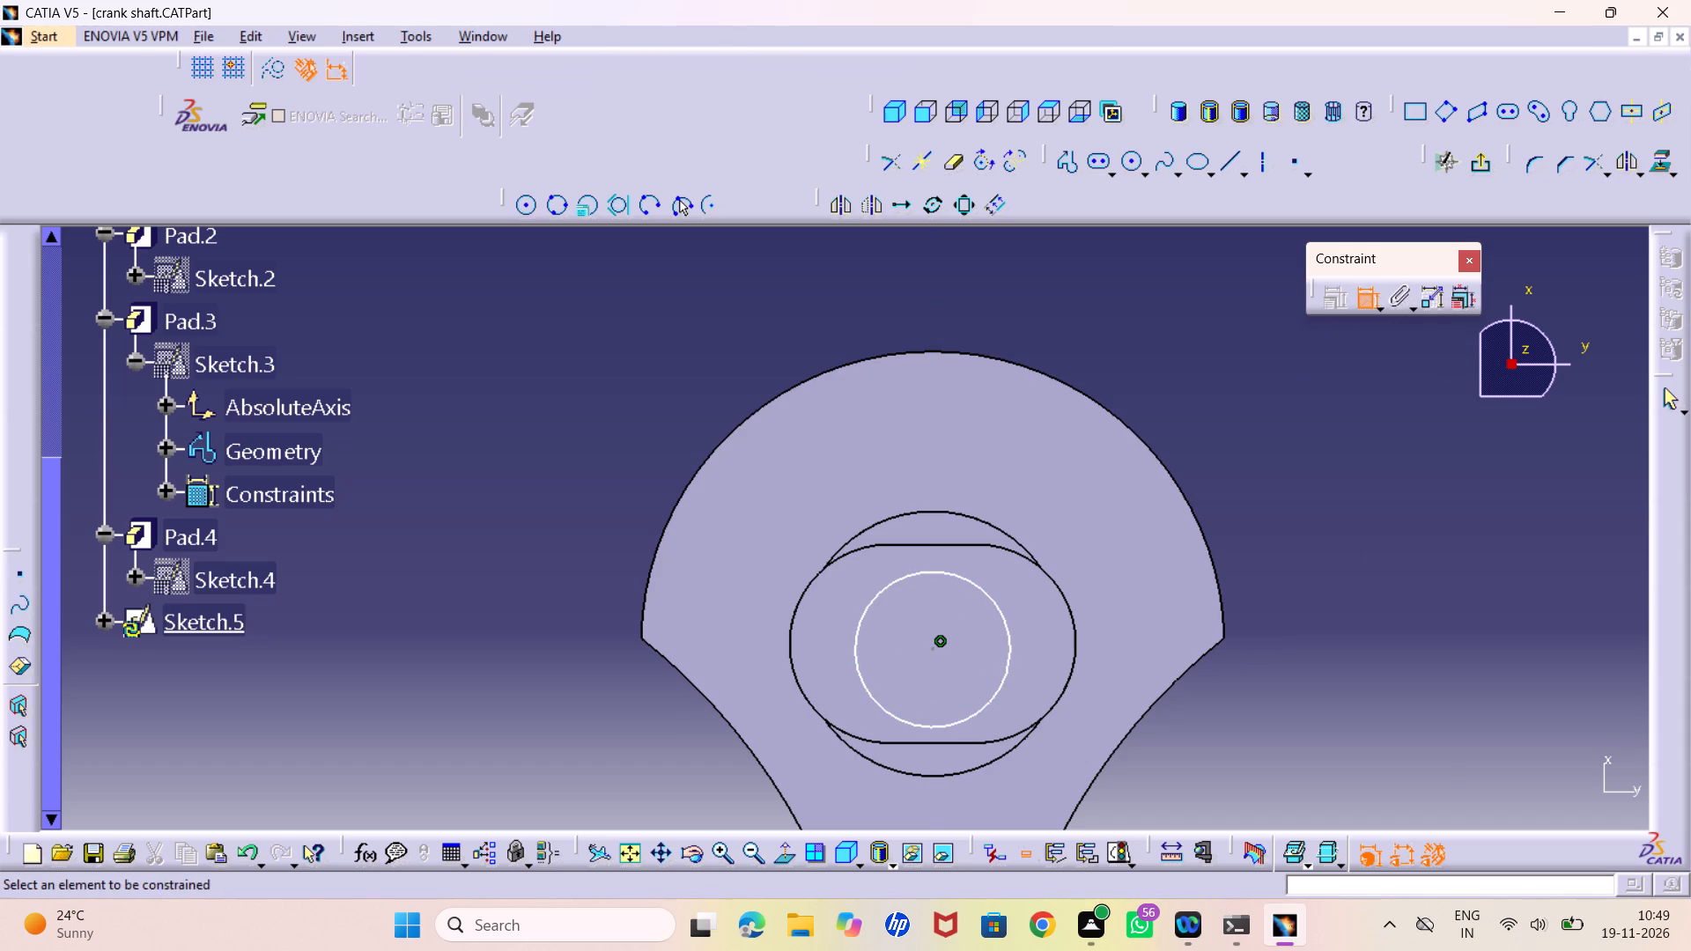
pyautogui.click(992, 598)
pyautogui.click(1235, 408)
pyautogui.doubleClick(1235, 403)
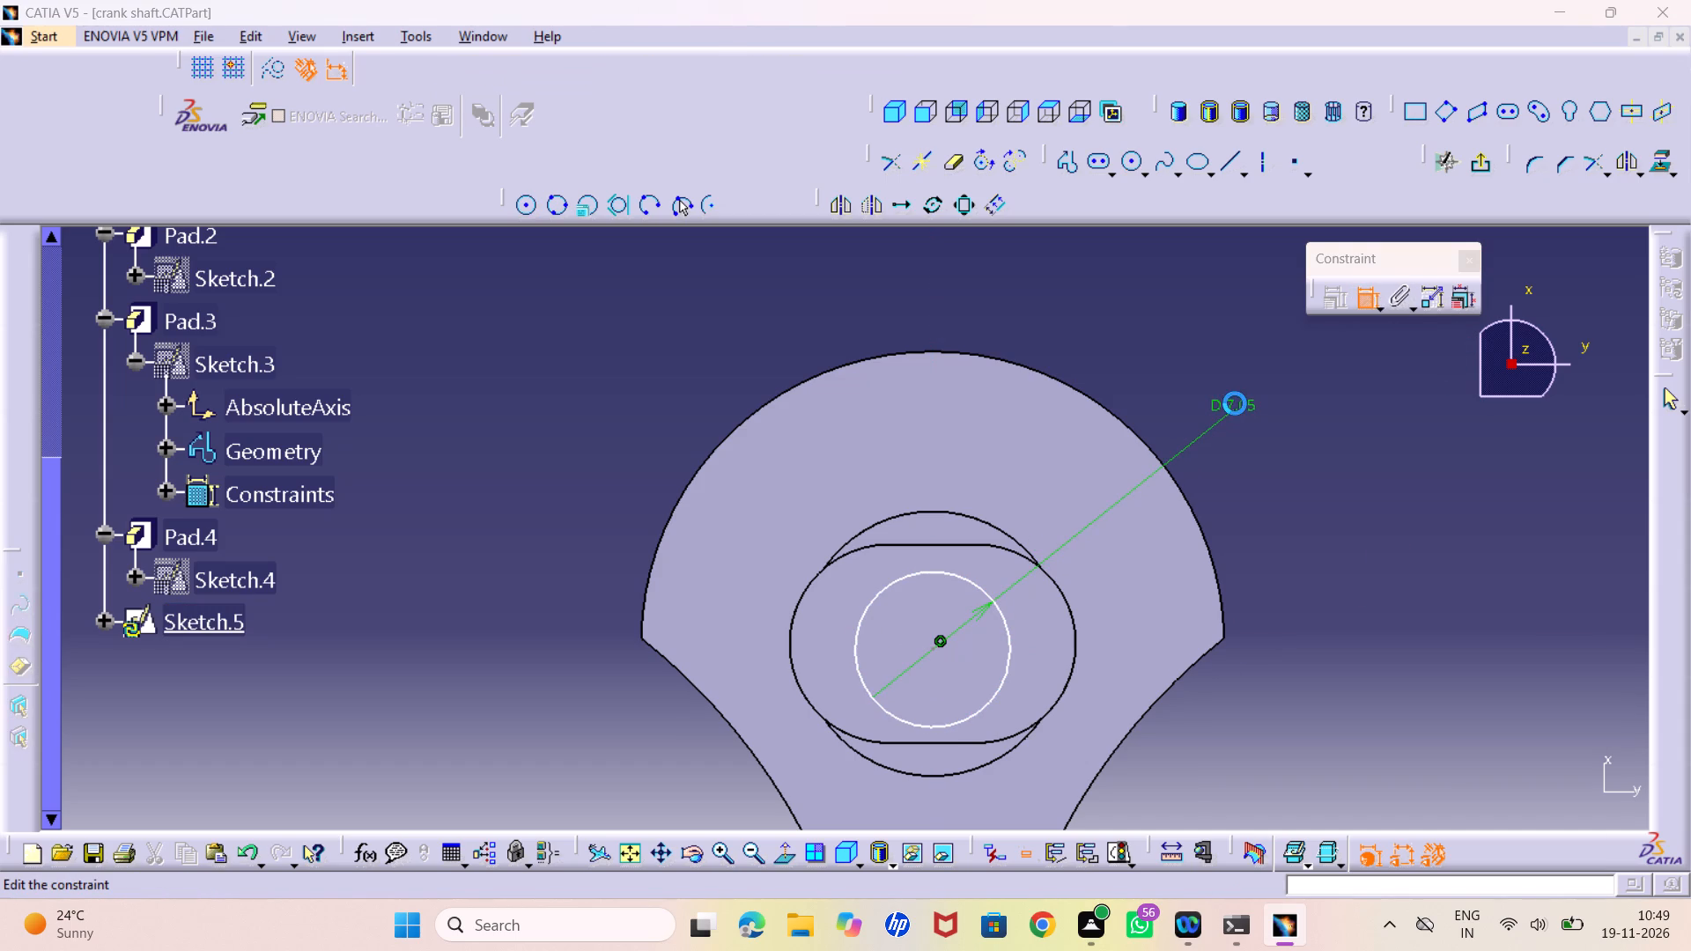
pyautogui.press('5')
pyautogui.press('Return')
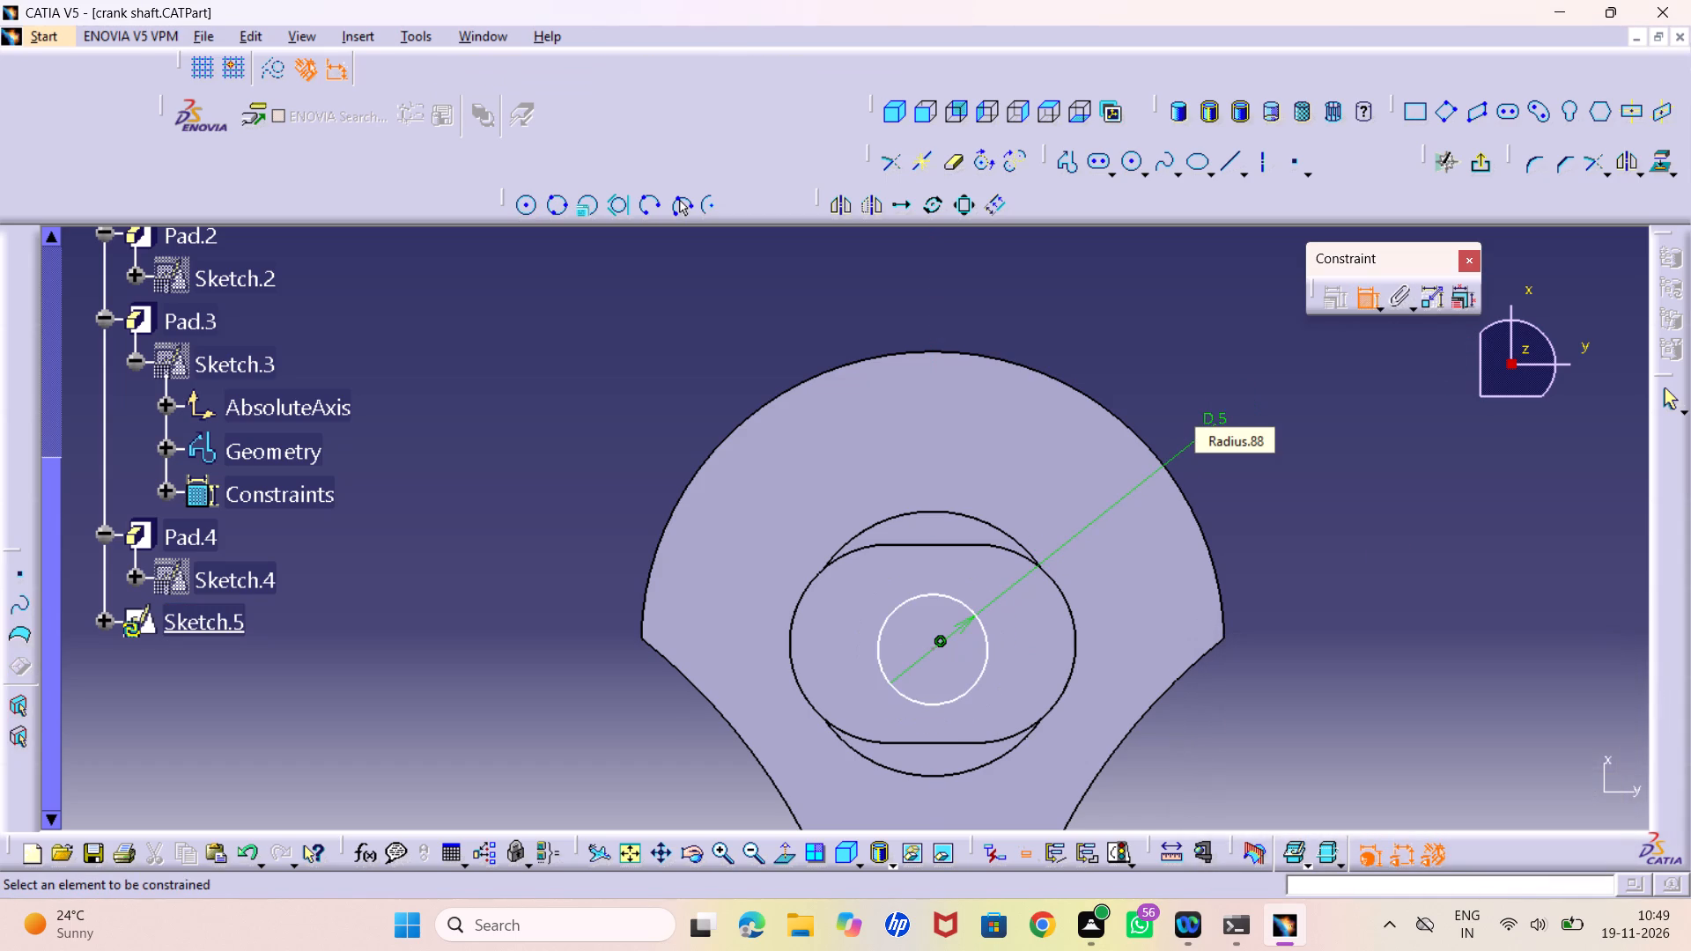
# Constrain the 5 mm circle concentric with the round shaft's circular edge and exit the sketch.
pyautogui.moveTo(1156, 542); pyautogui.dragTo(1141, 428, button='middle')
pyautogui.moveTo(1097, 465); pyautogui.dragTo(1111, 498, button='middle')
pyautogui.rightClick(1097, 465)
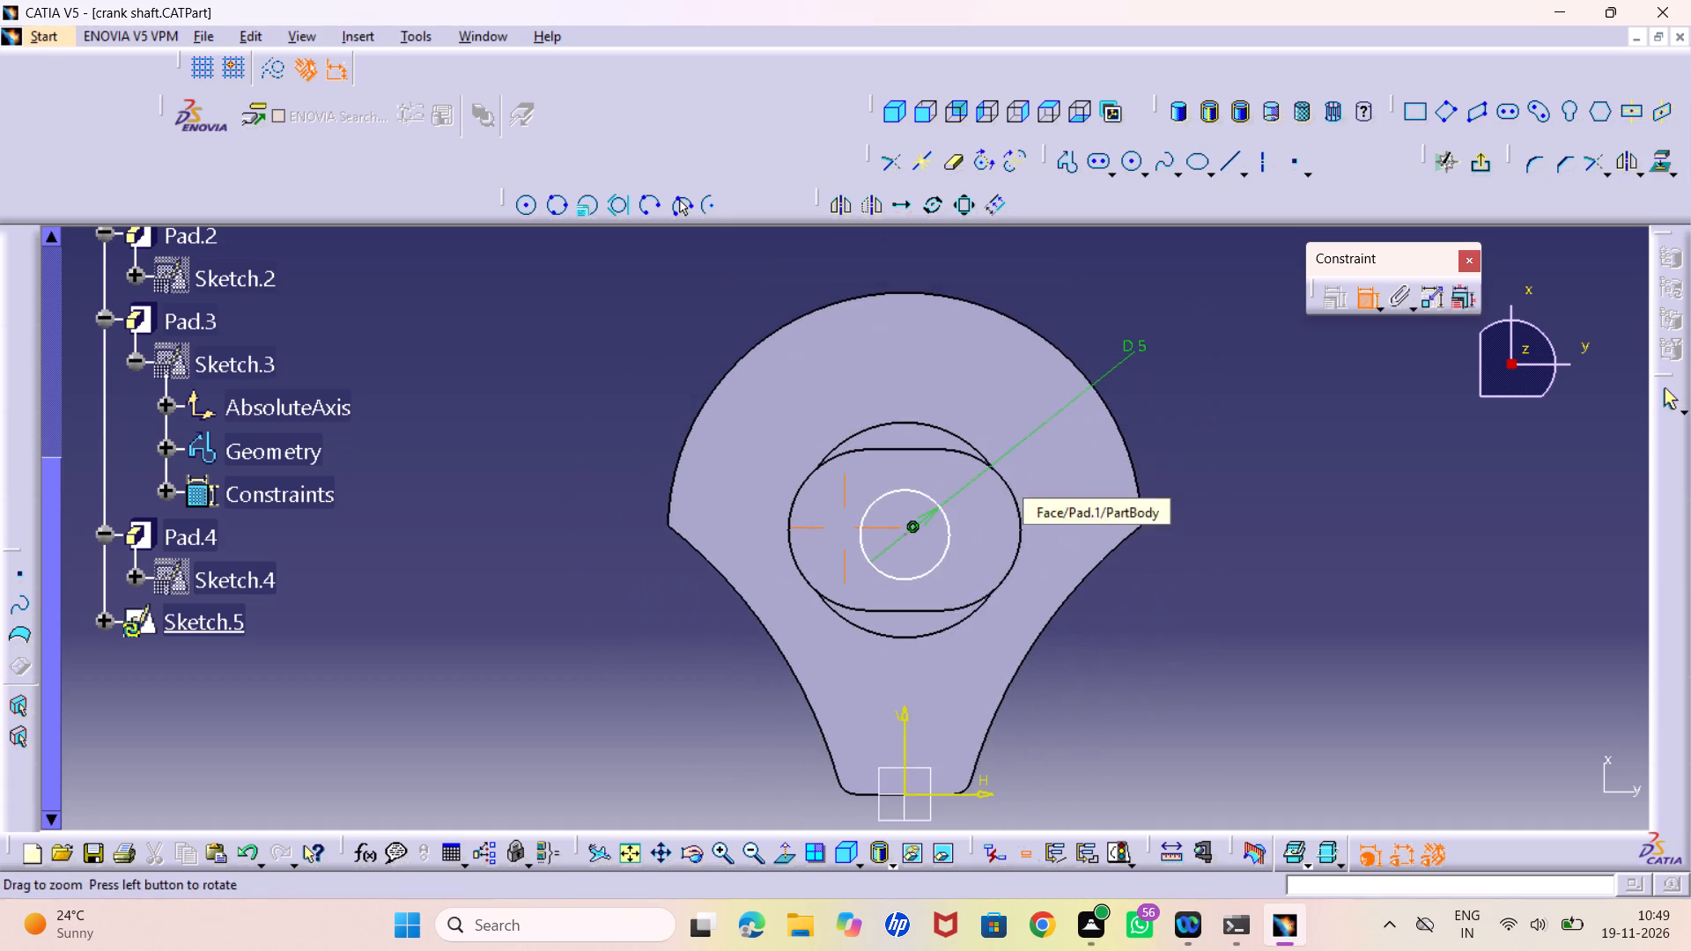
pyautogui.moveTo(1111, 498); pyautogui.dragTo(1111, 501, button='middle')
pyautogui.click(890, 488)
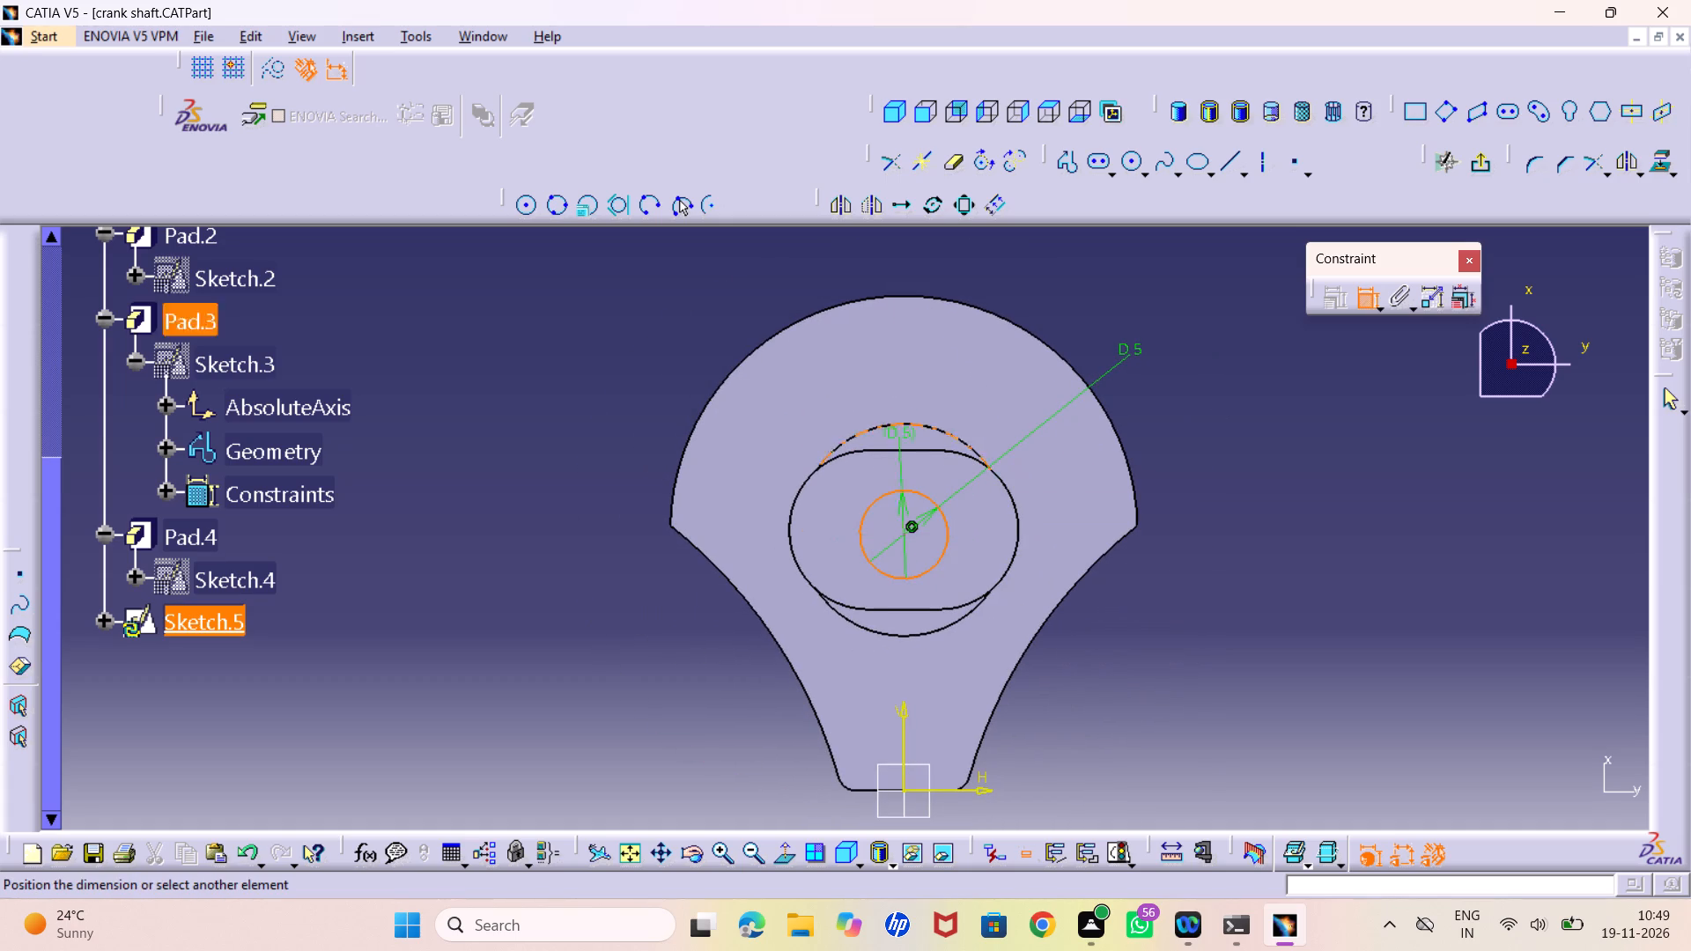
pyautogui.click(875, 424)
pyautogui.rightClick(612, 573)
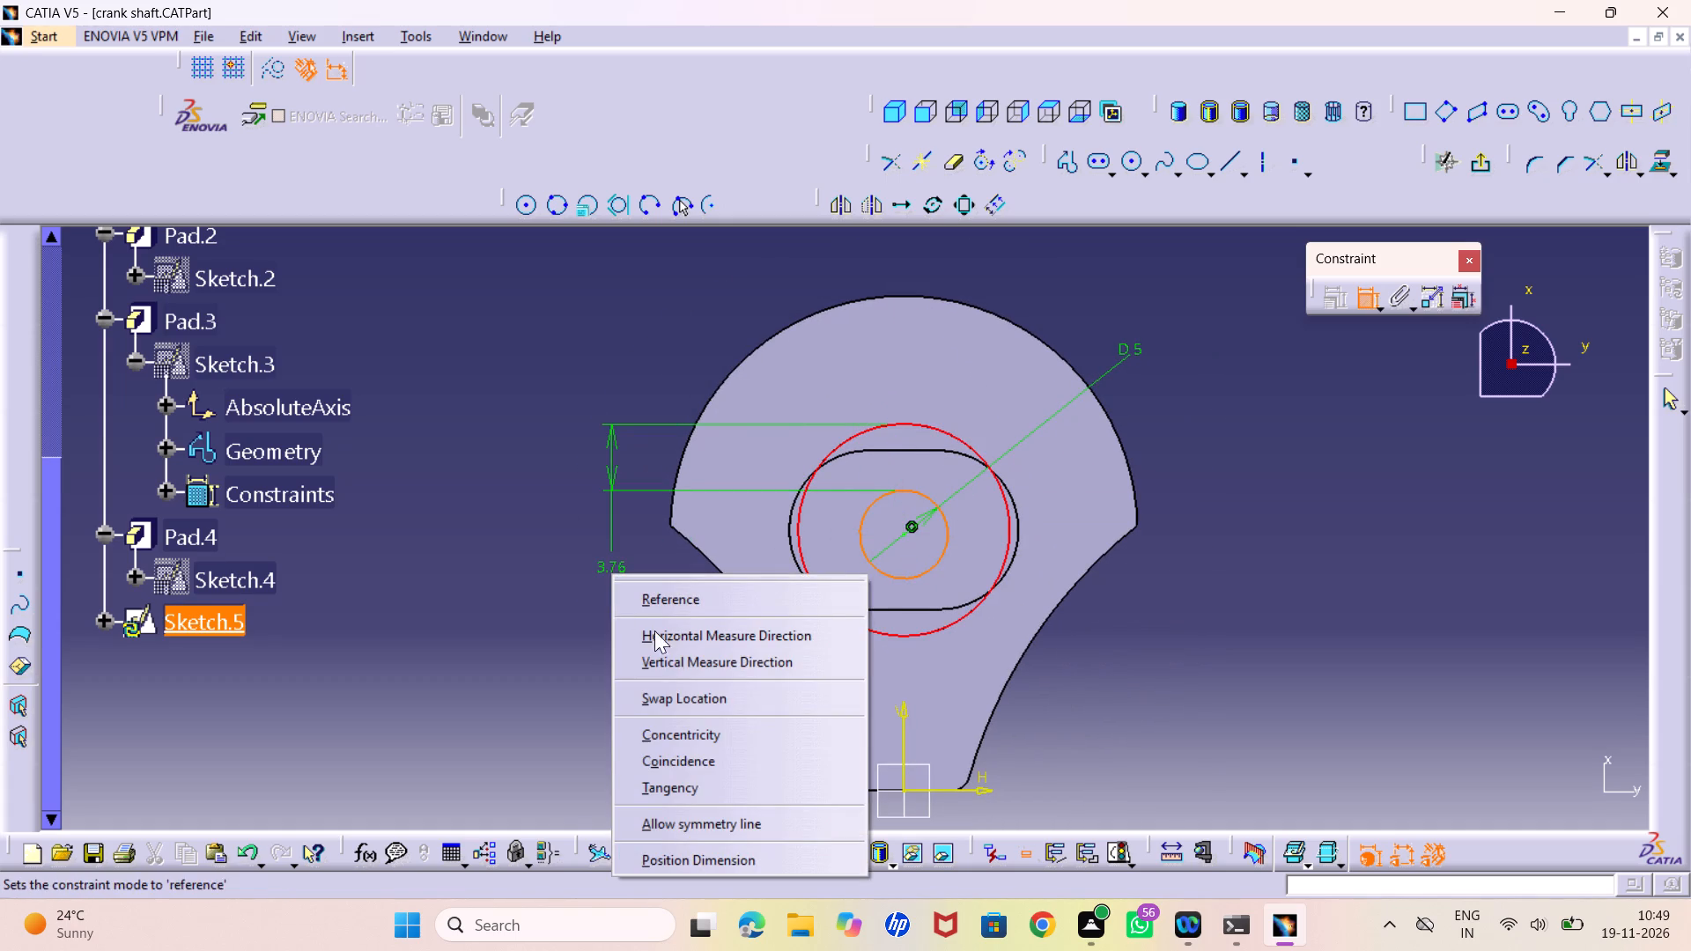
pyautogui.click(685, 736)
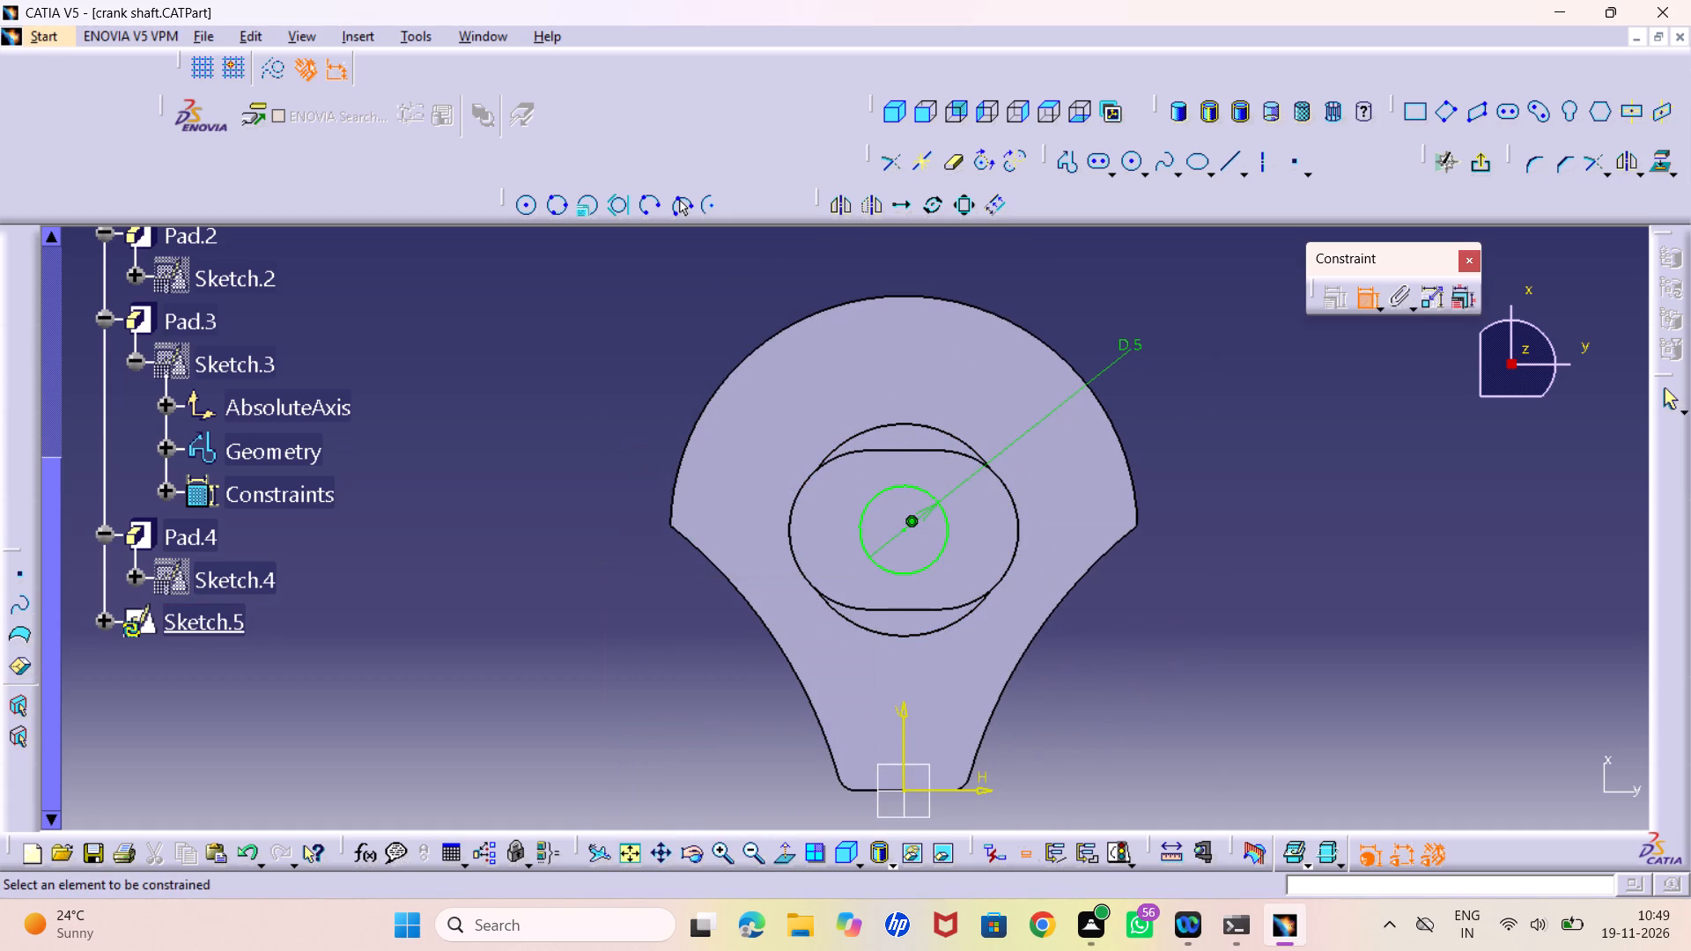
pyautogui.click(1478, 166)
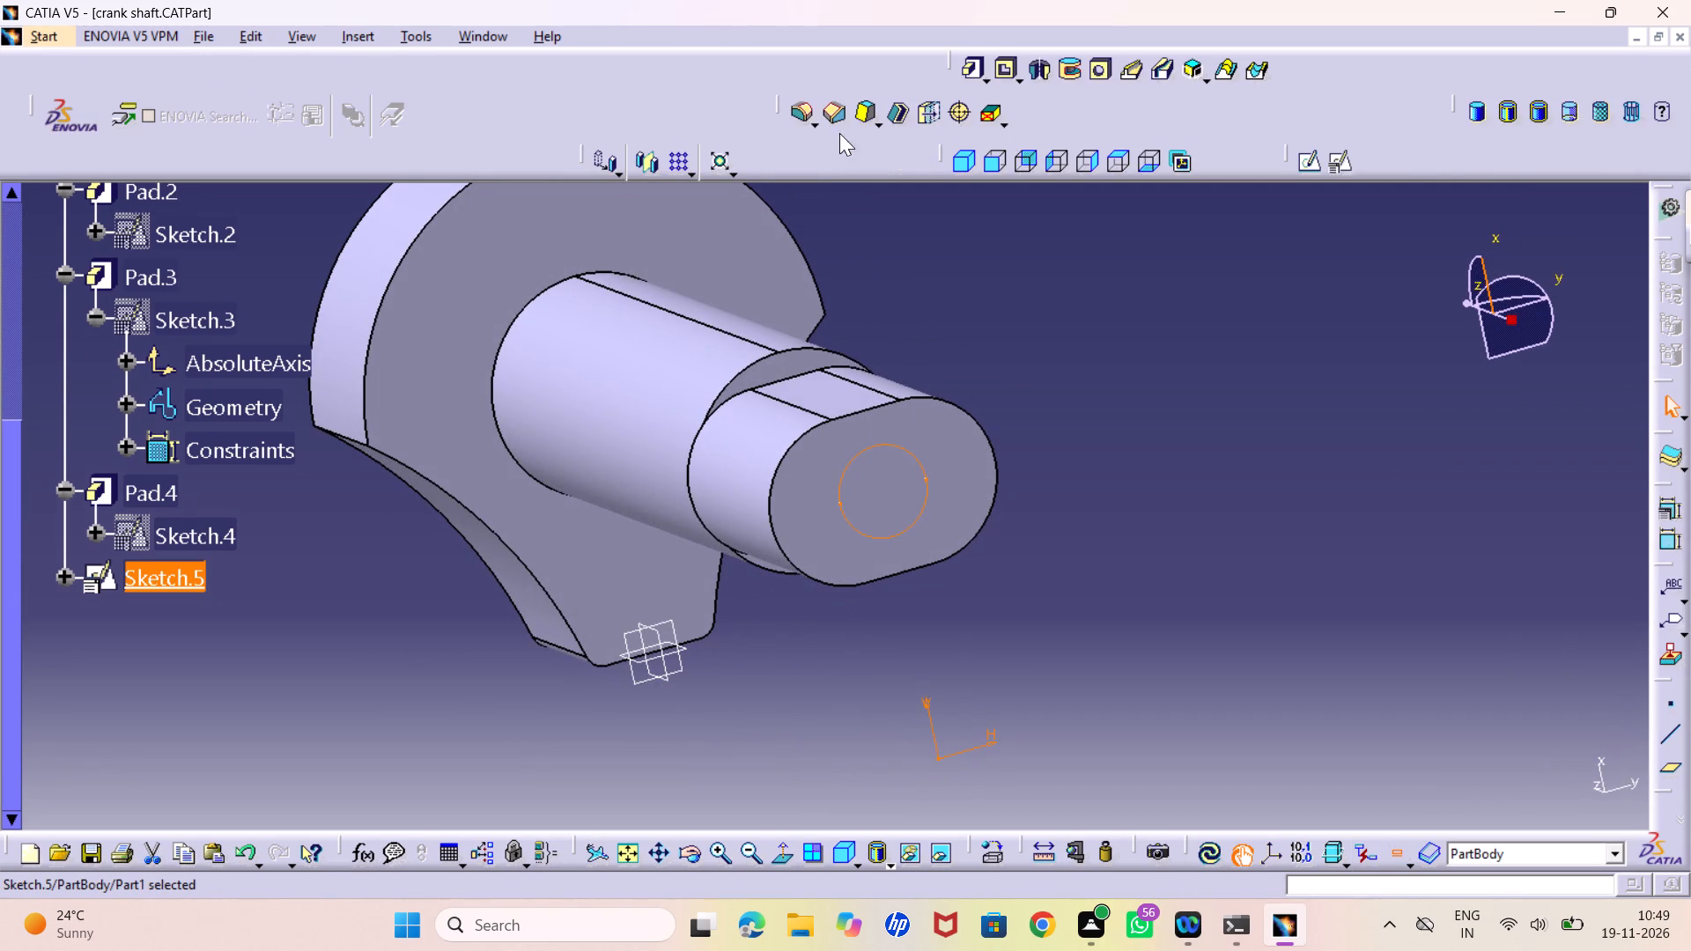
# Pad the 5 mm circle 12 mm outward from the elongated end face.
pyautogui.click(966, 61)
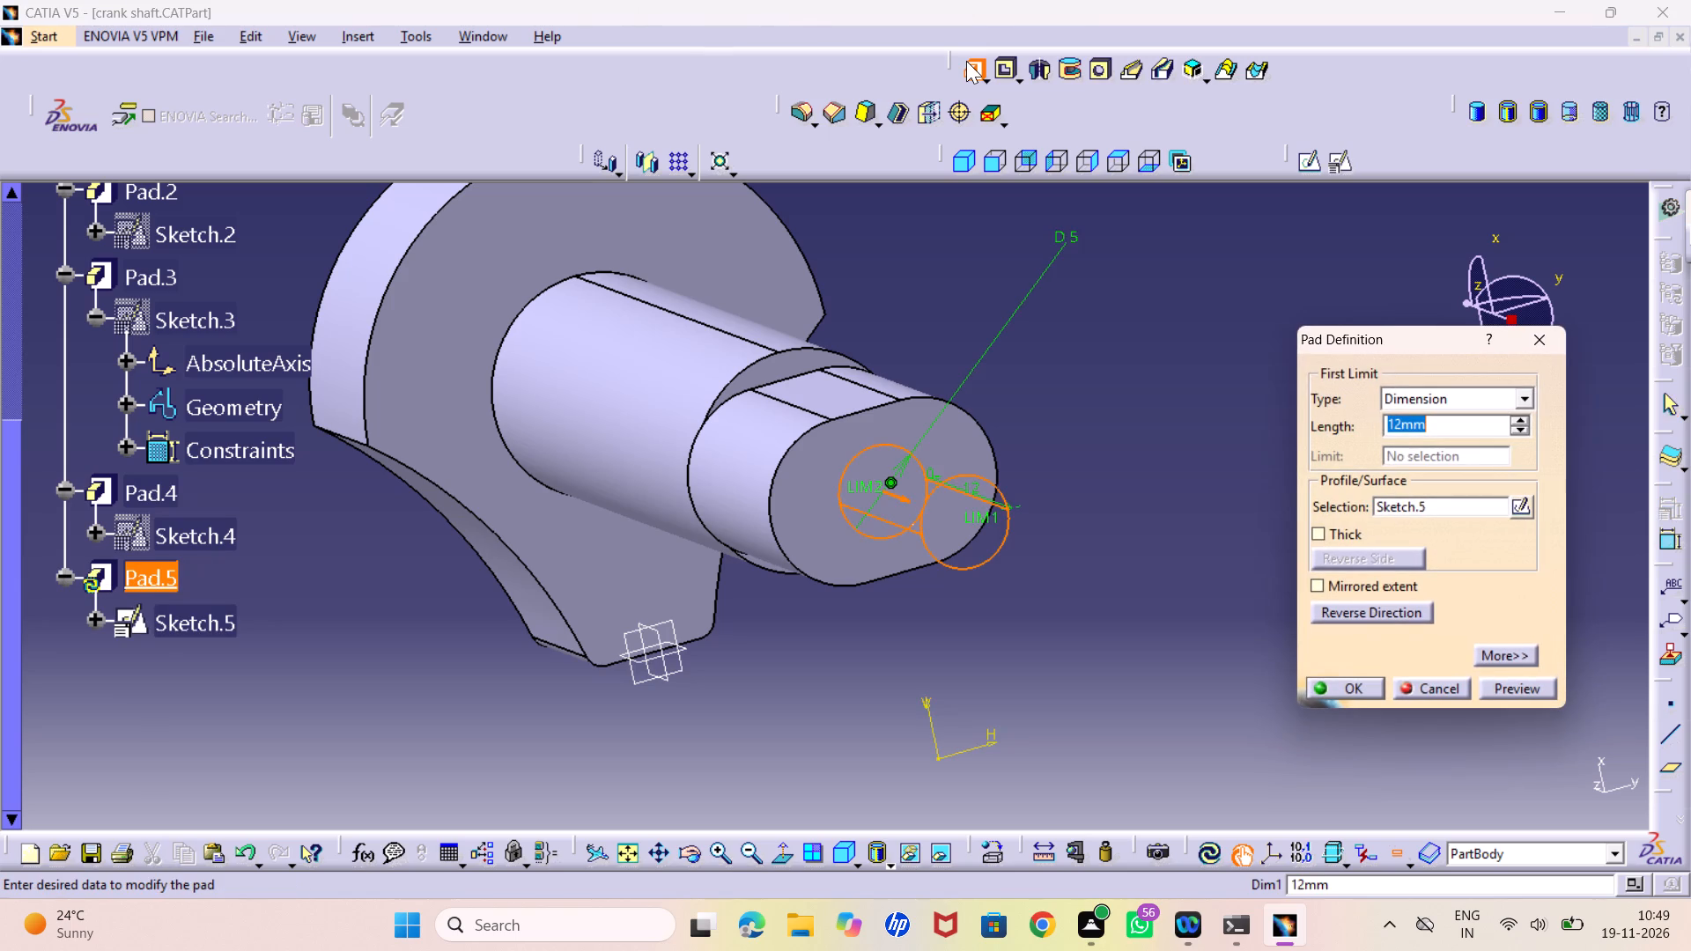
pyautogui.write('12')
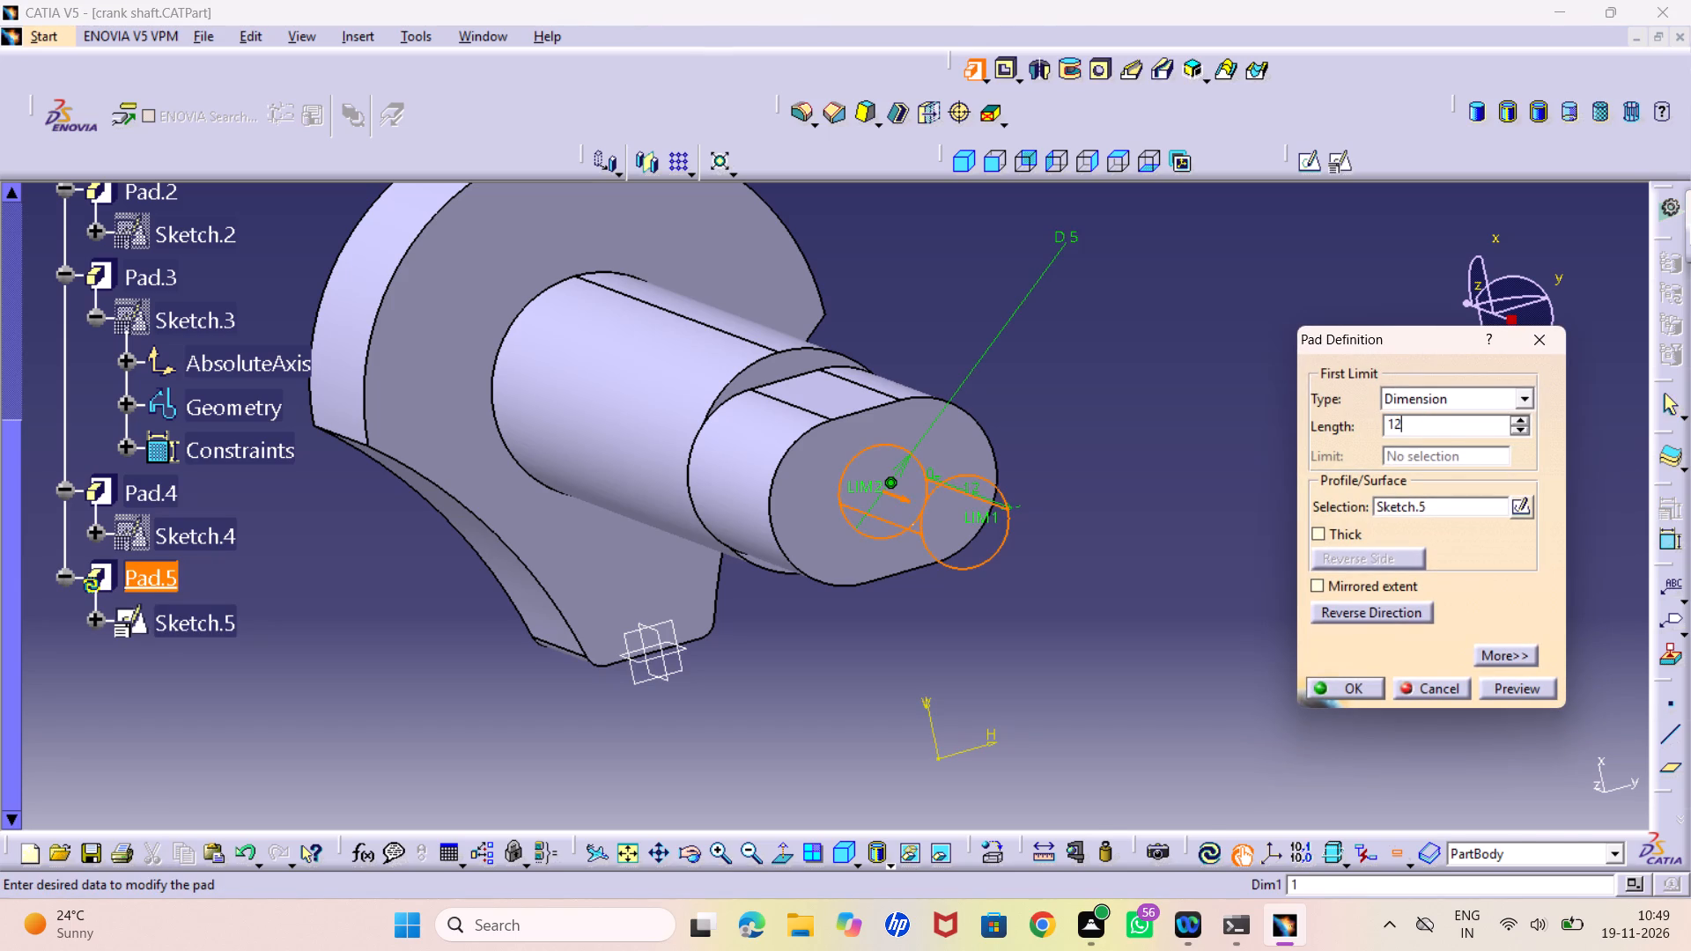
pyautogui.press('Return')
pyautogui.click(1239, 402)
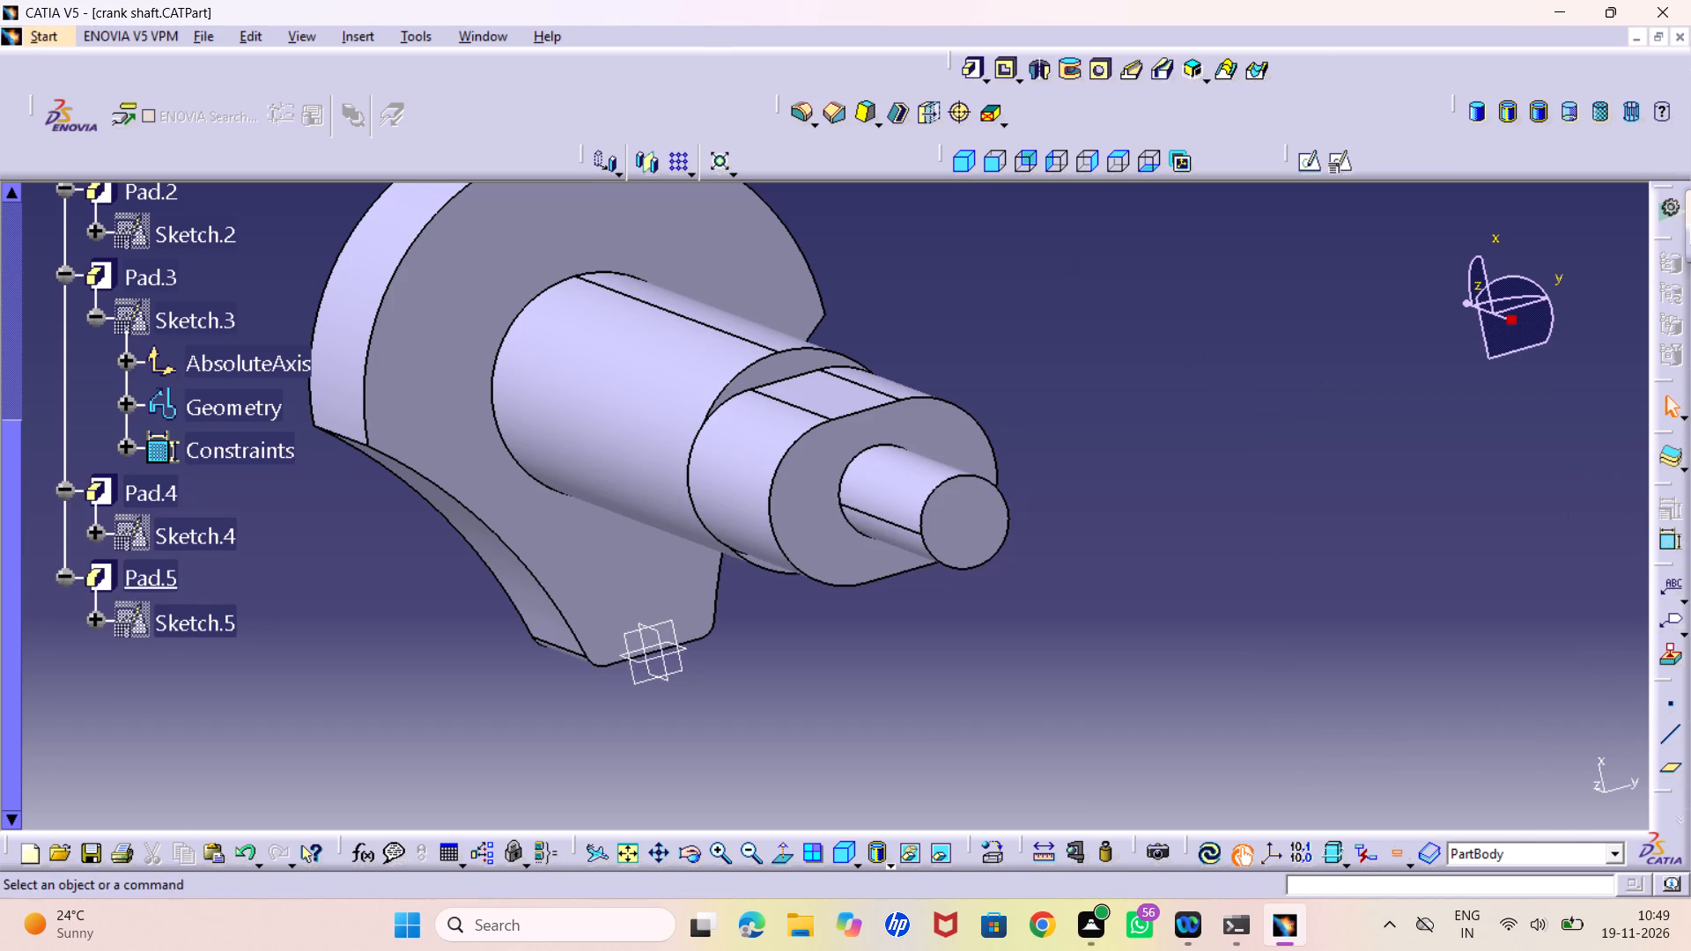
# Save the crank shaft part.
pyautogui.click(971, 158)
pyautogui.moveTo(804, 259); pyautogui.dragTo(882, 409, button='middle')
pyautogui.rightClick(804, 259)
pyautogui.moveTo(851, 350); pyautogui.dragTo(861, 419, button='middle')
pyautogui.rightClick(851, 380)
pyautogui.moveTo(870, 403); pyautogui.dragTo(901, 462, button='middle')
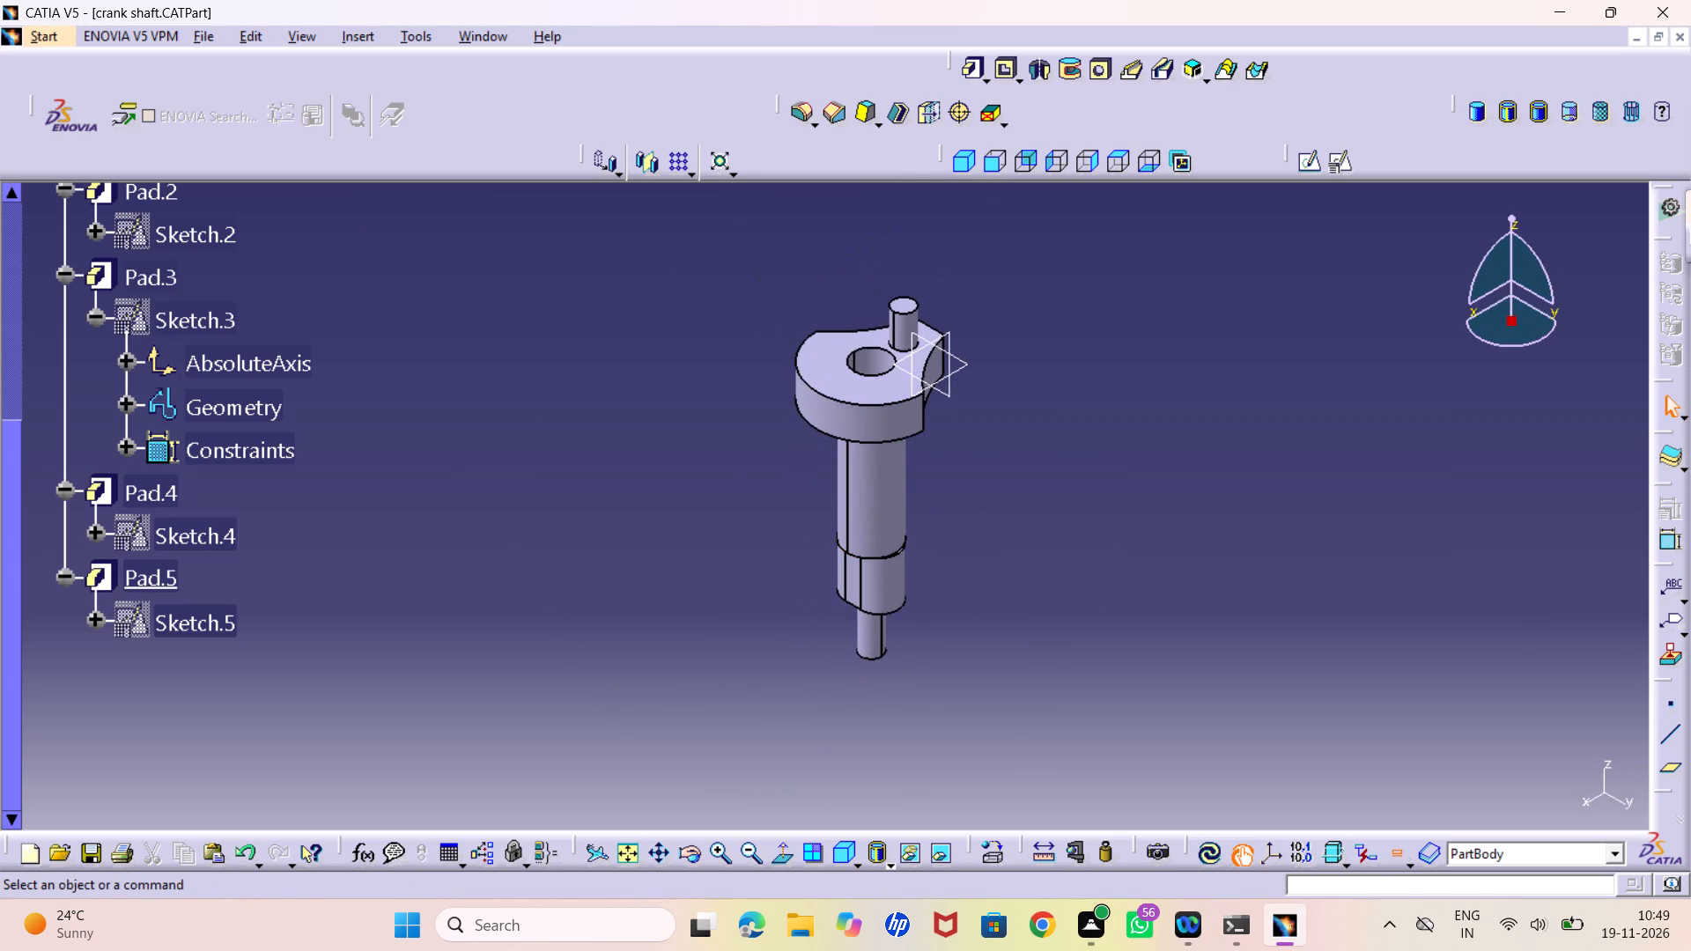
pyautogui.click(1038, 459)
pyautogui.hotkey('ctrl', 's')
# Print the whole document with Microsoft Print to PDF and save it as "crank shaft" in the engine blower folder.
pyautogui.moveTo(1010, 547); pyautogui.dragTo(1007, 533, button='middle')
pyautogui.rightClick(1010, 547)
pyautogui.moveTo(1009, 531); pyautogui.dragTo(986, 571, button='middle')
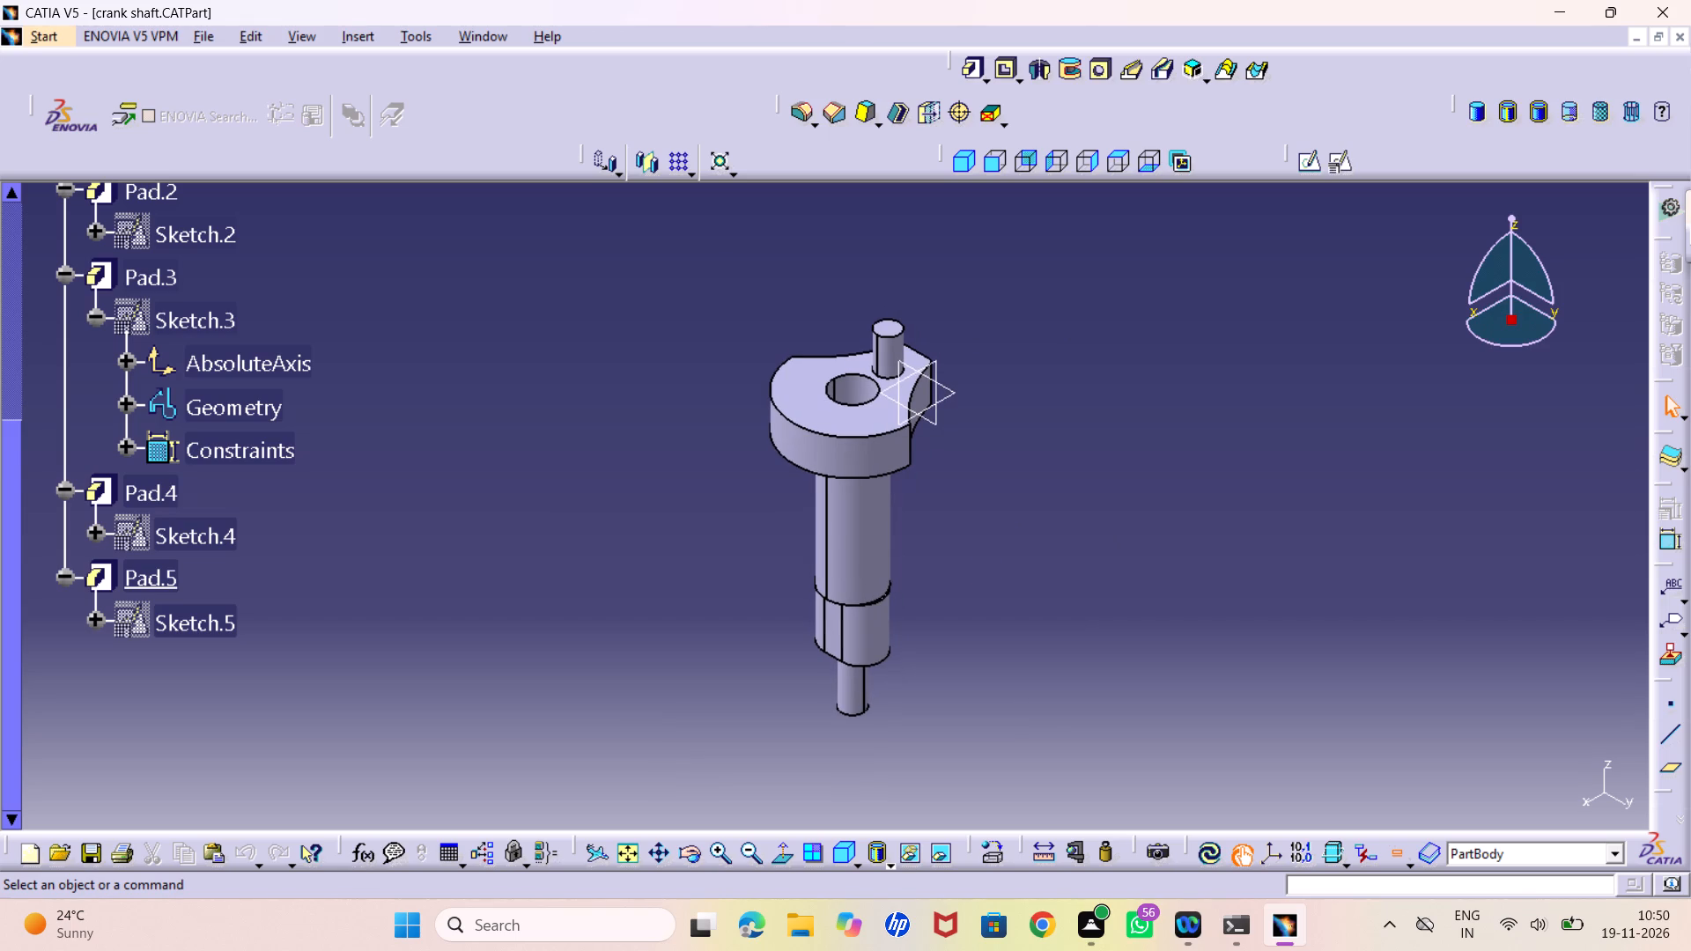
pyautogui.hotkey('ctrl', 'p')
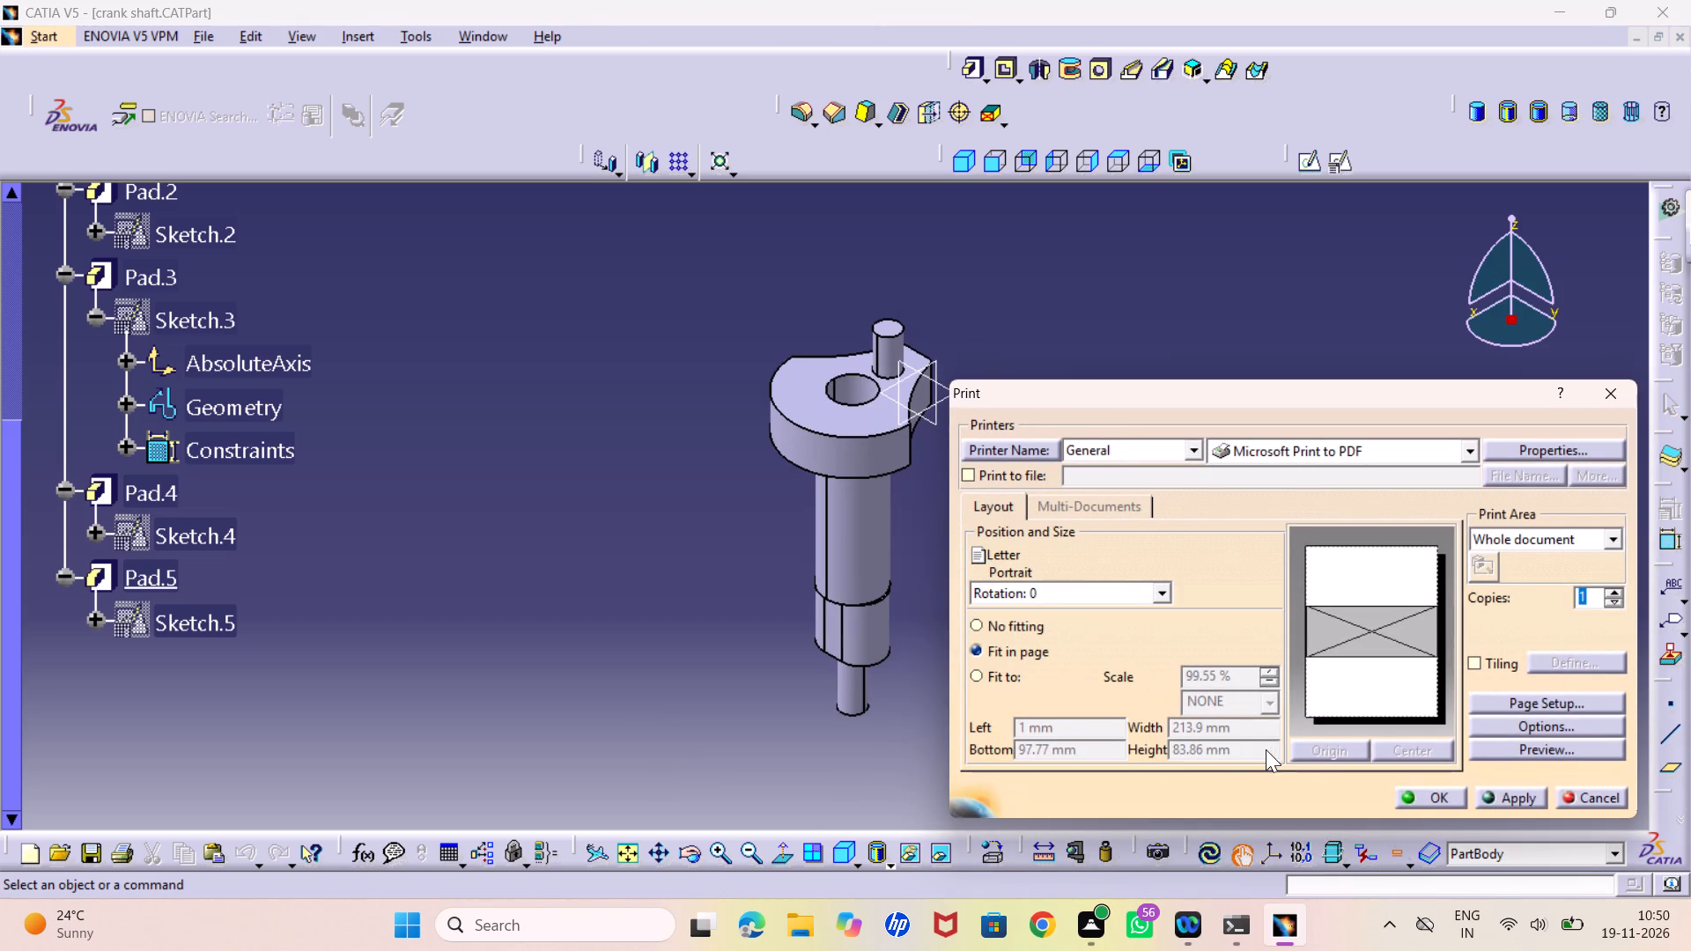
pyautogui.click(1414, 792)
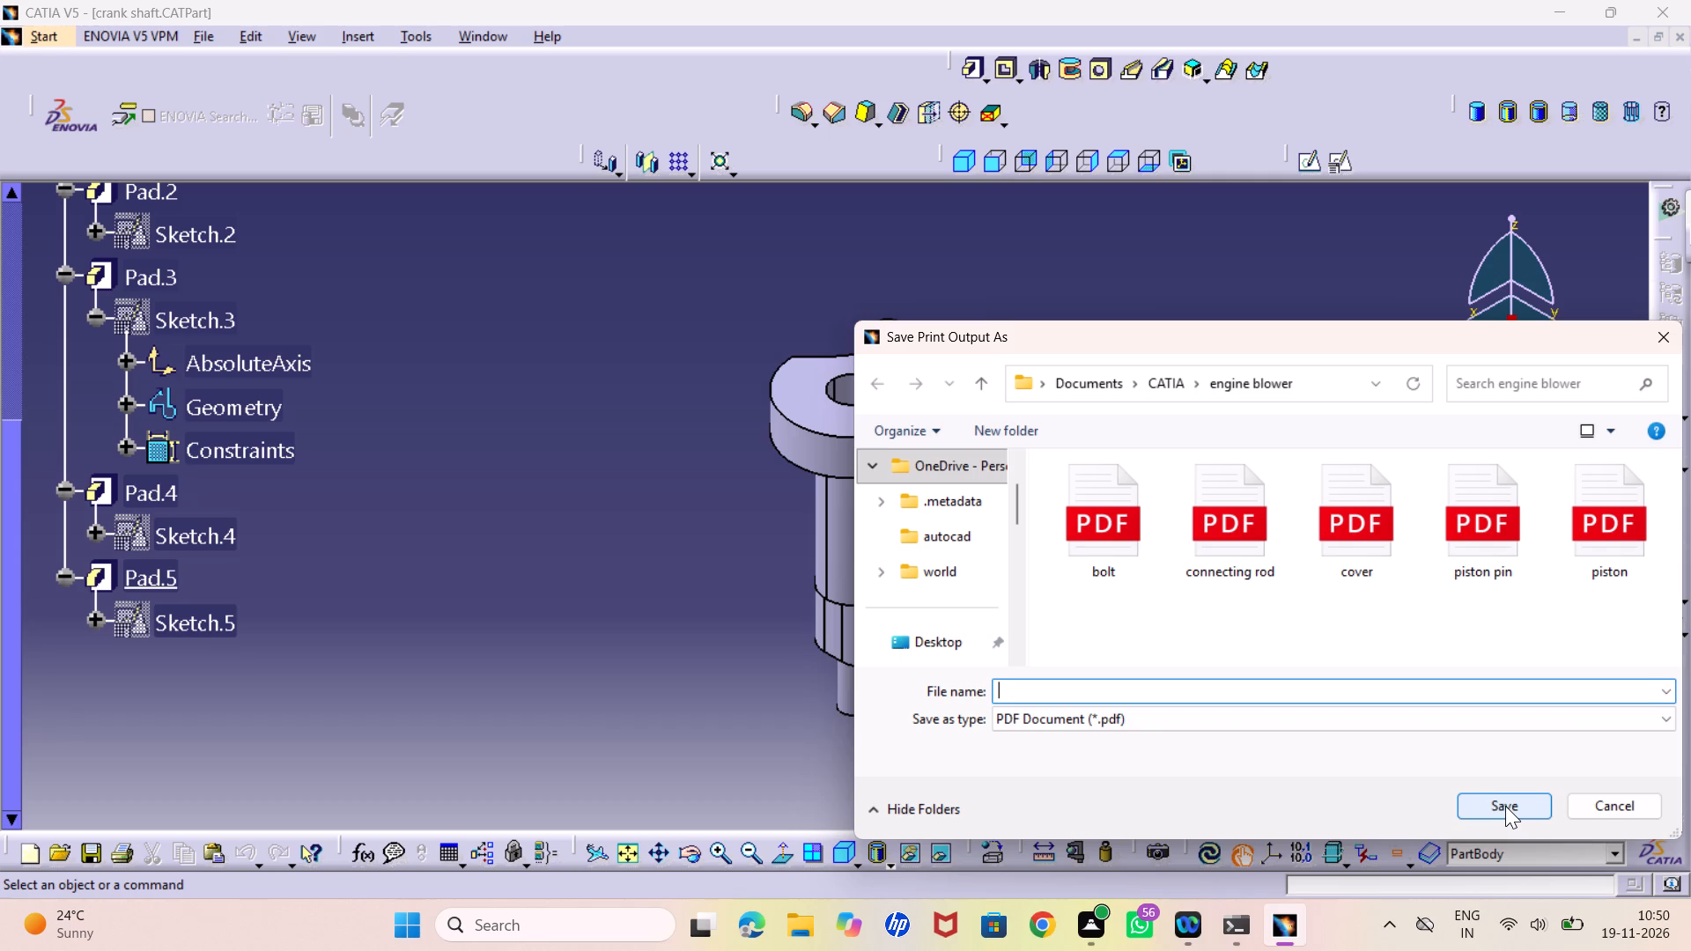
pyautogui.write('cra')
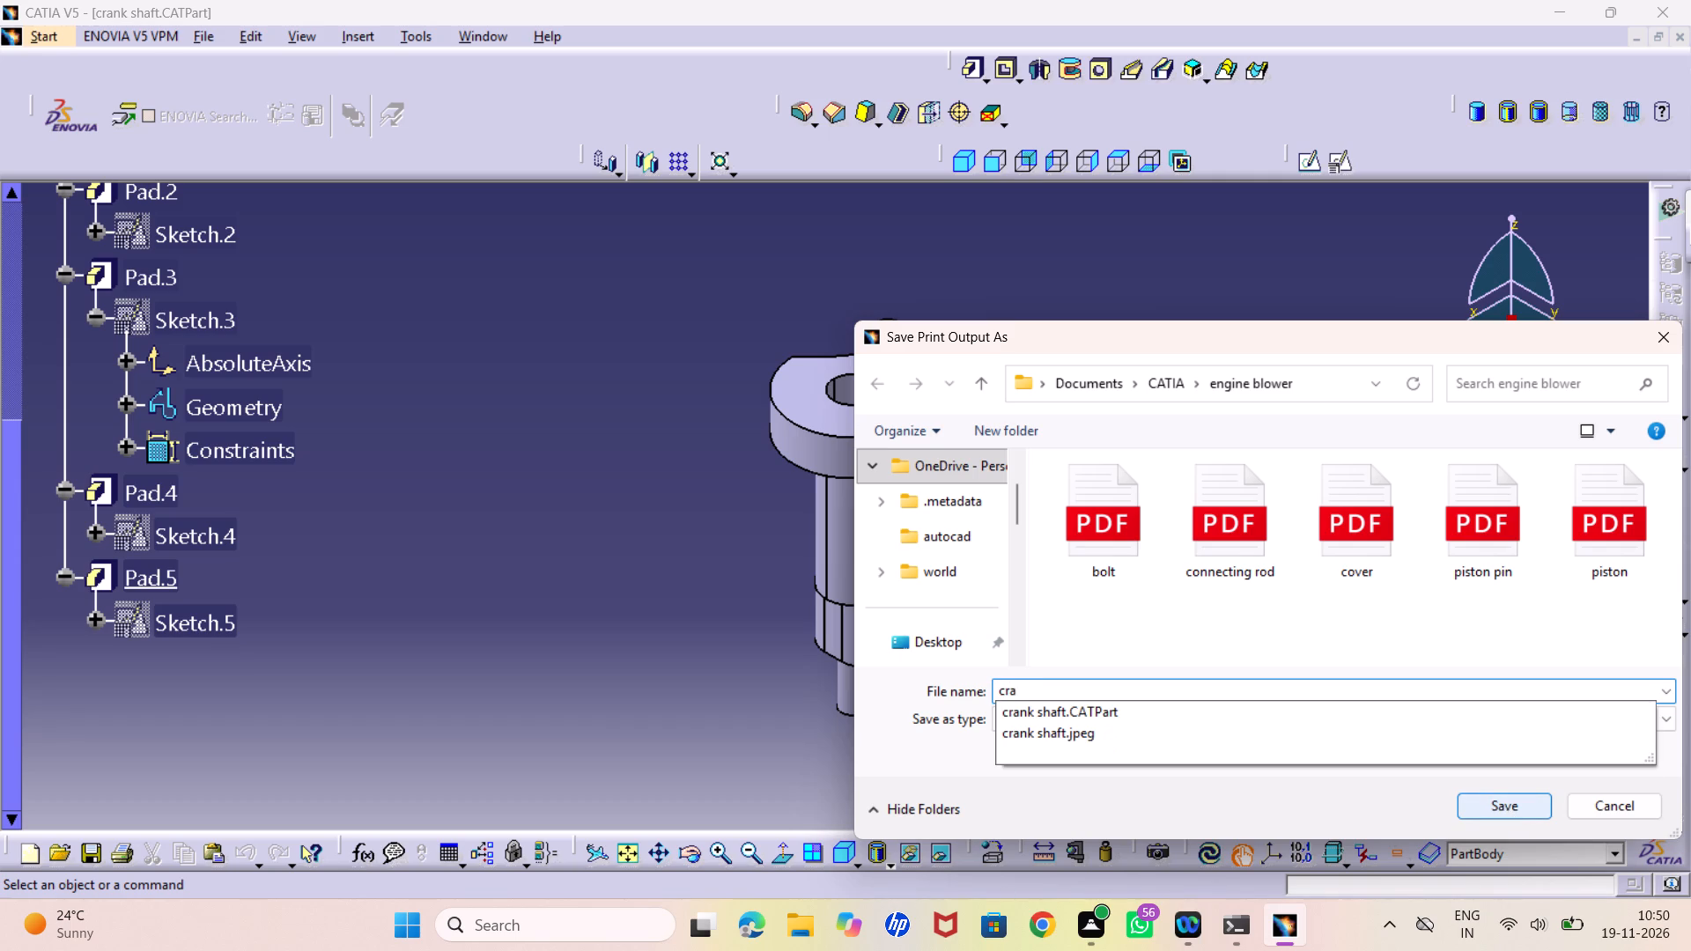
pyautogui.write('nk shaft')
pyautogui.press('Return')
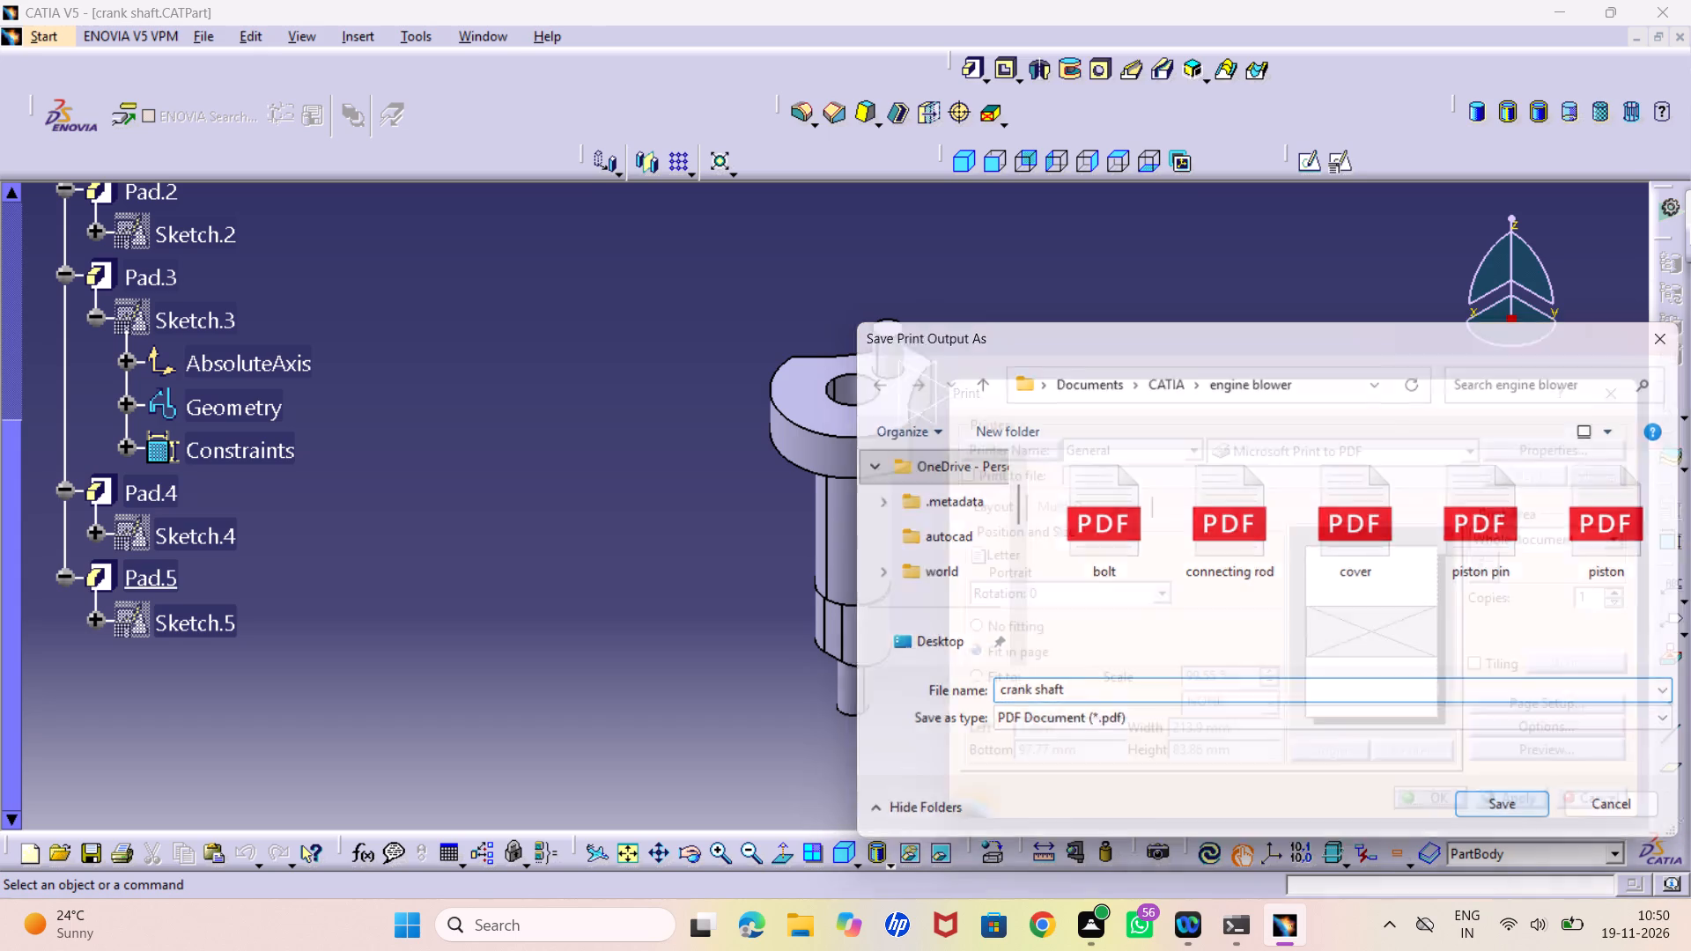